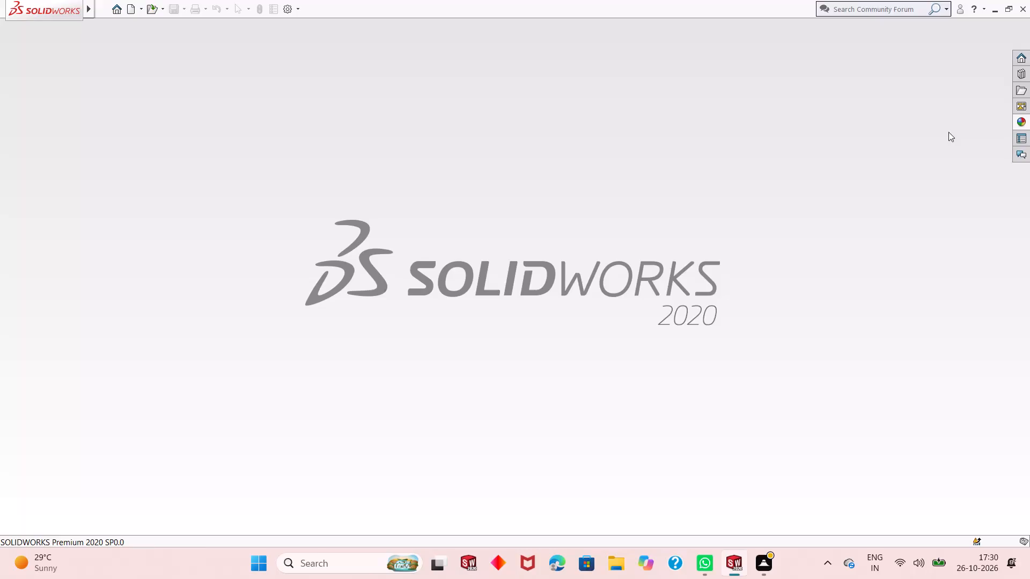
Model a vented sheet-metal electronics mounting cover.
Create a new part document.
left_click(131, 10)
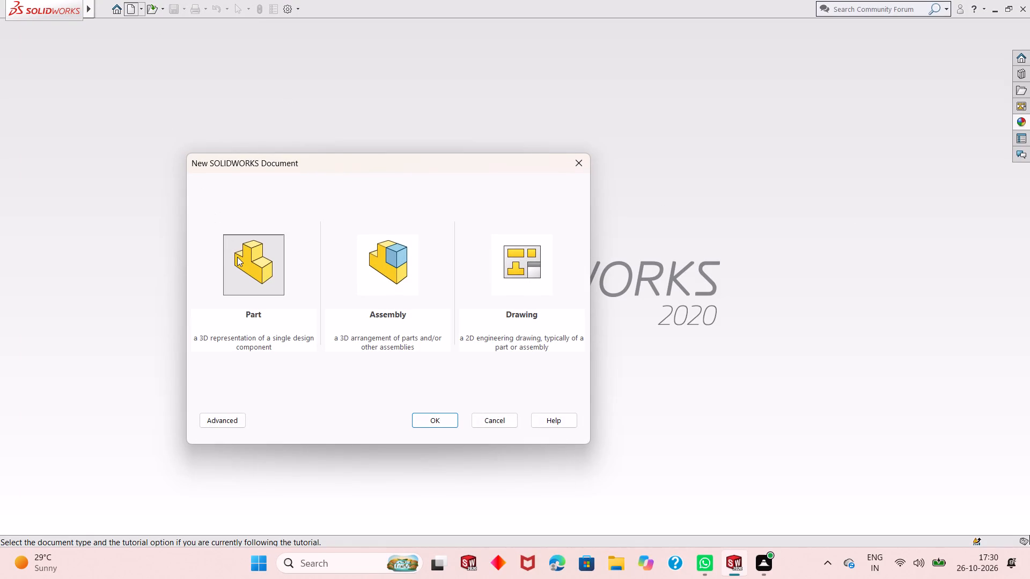
double_click(237, 257)
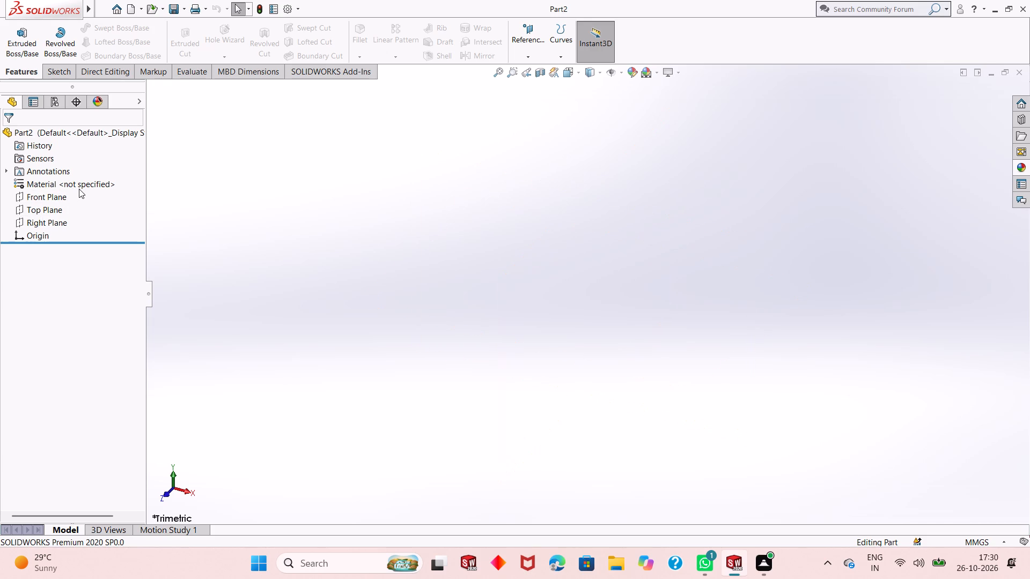
Sketch a center rectangle of about 145 by 113 mm on the Top Plane, centred on the origin.
left_click(32, 205)
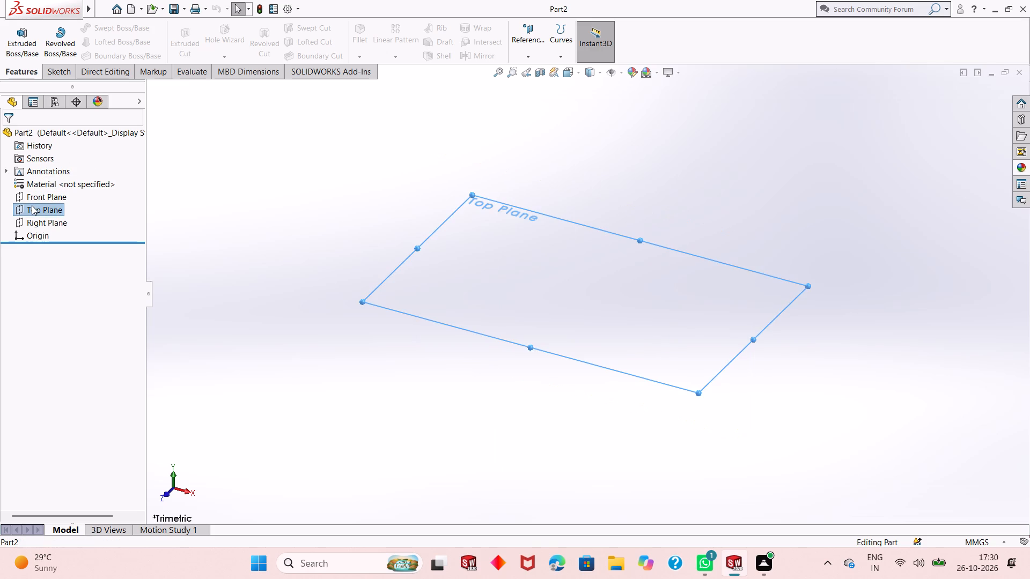
left_click(38, 190)
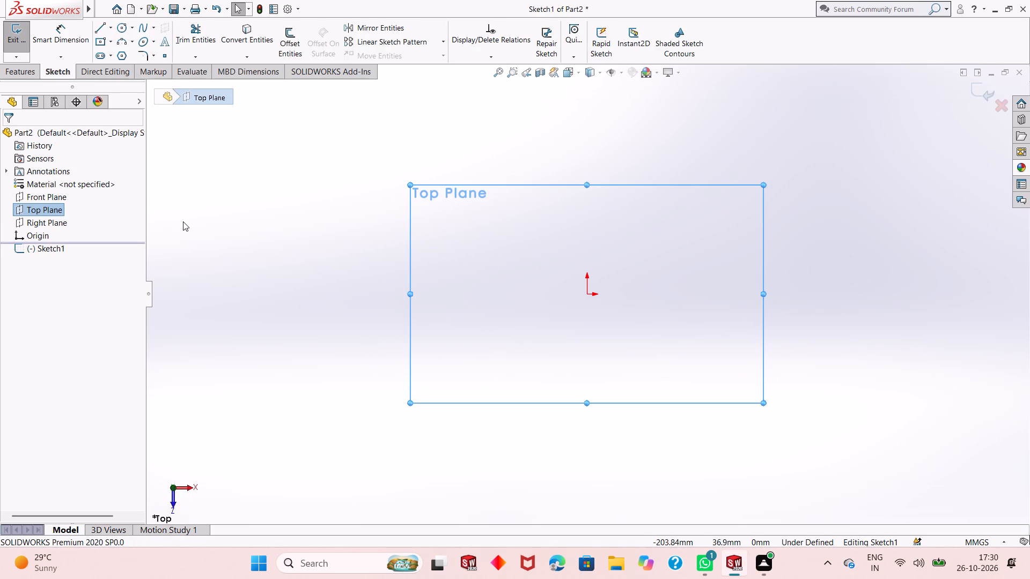
left_click(104, 41)
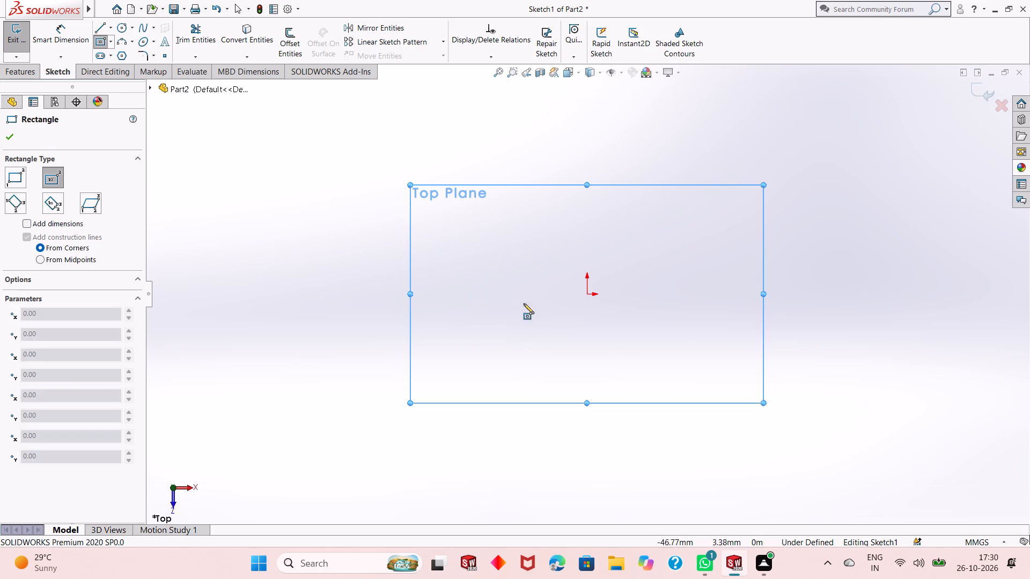
left_click(585, 293)
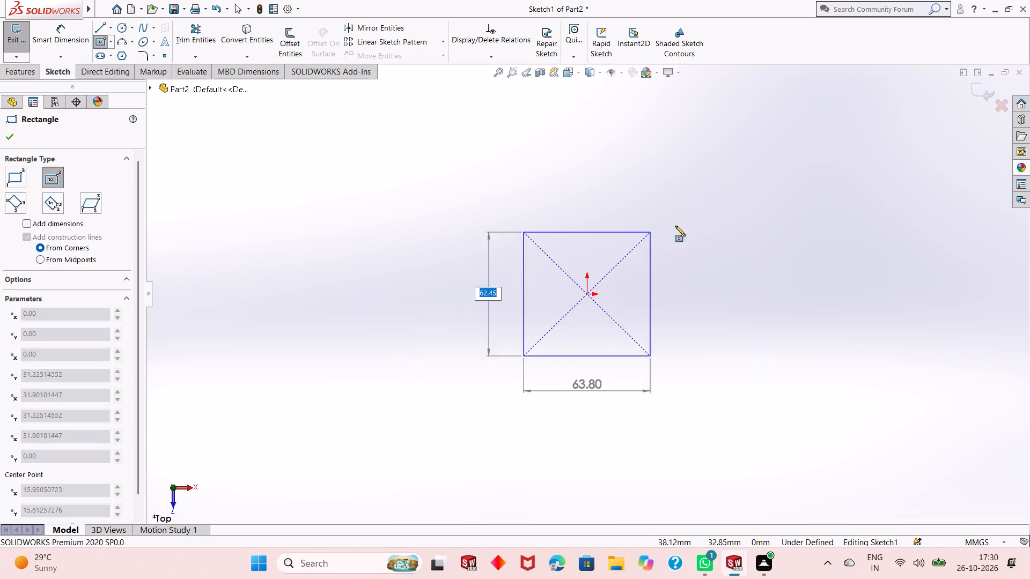
left_click(731, 182)
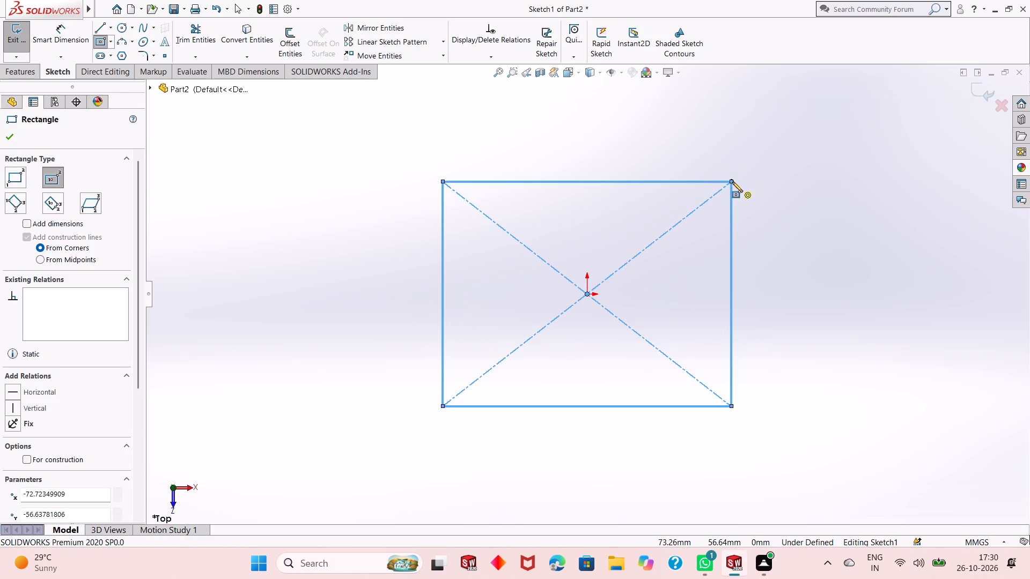
right_click(344, 147)
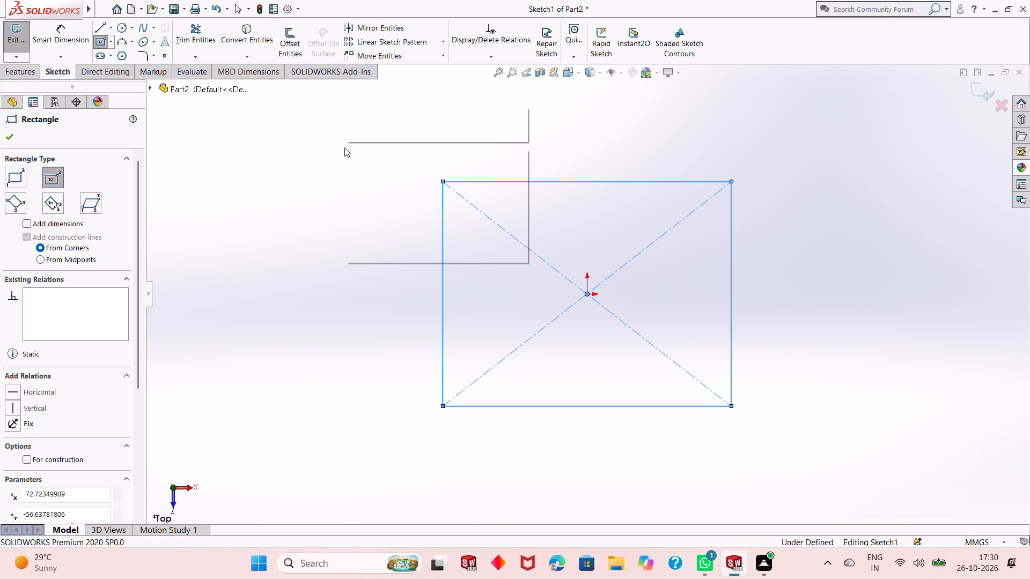
left_click(358, 152)
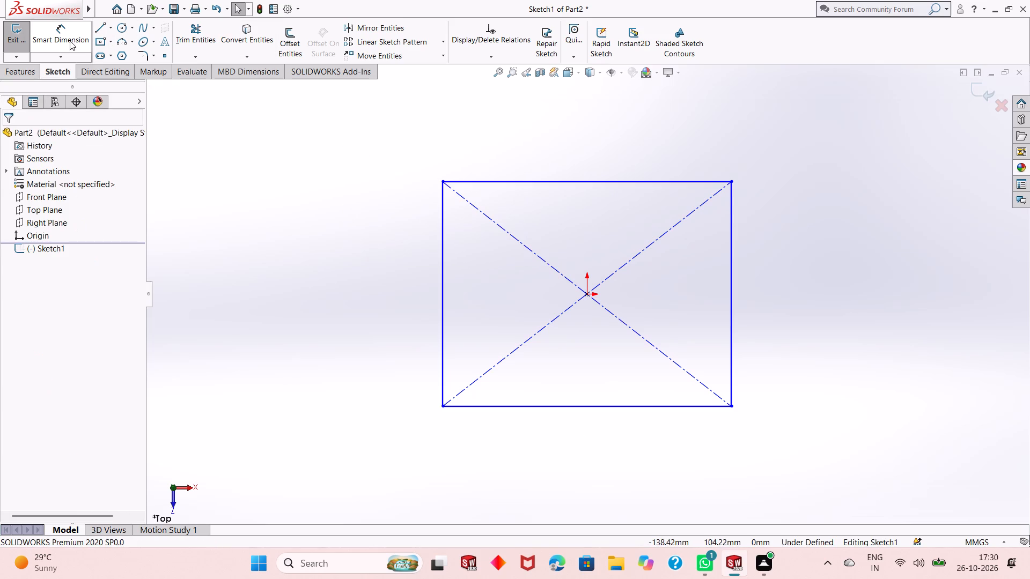
Dimension the rectangle's bottom and right sides to 243 mm each.
left_click(62, 43)
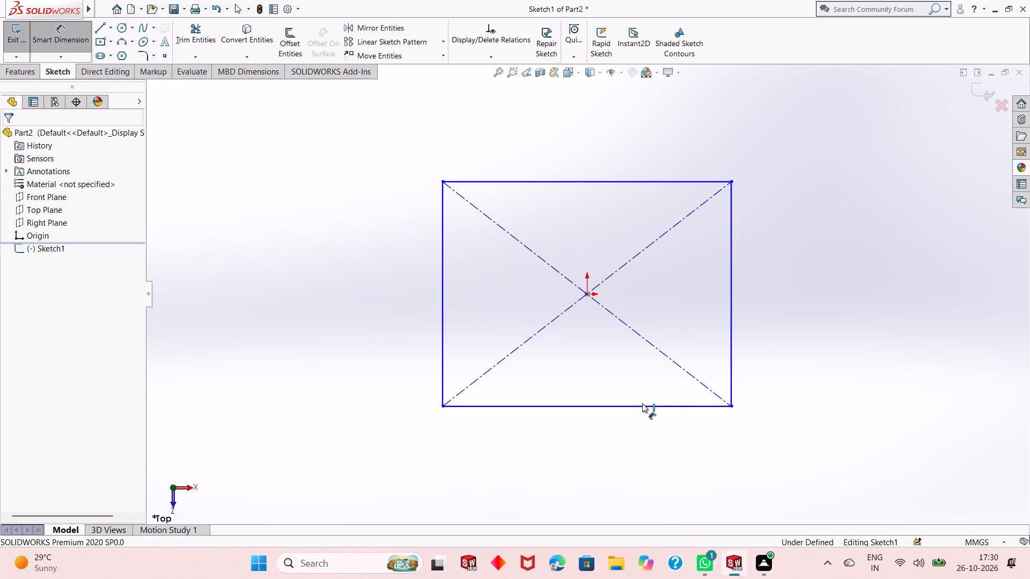
left_click(642, 404)
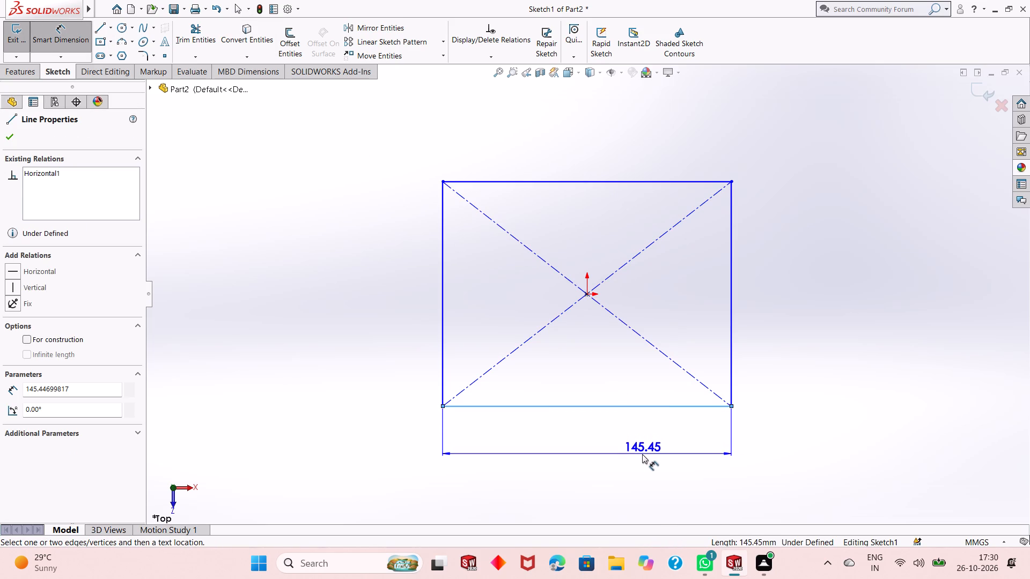
left_click(642, 454)
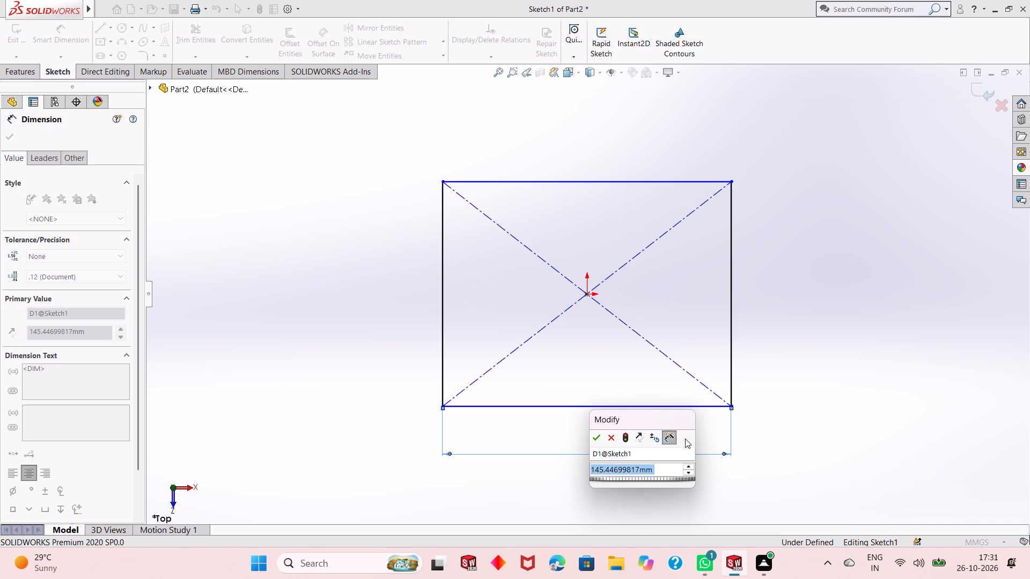
type("243")
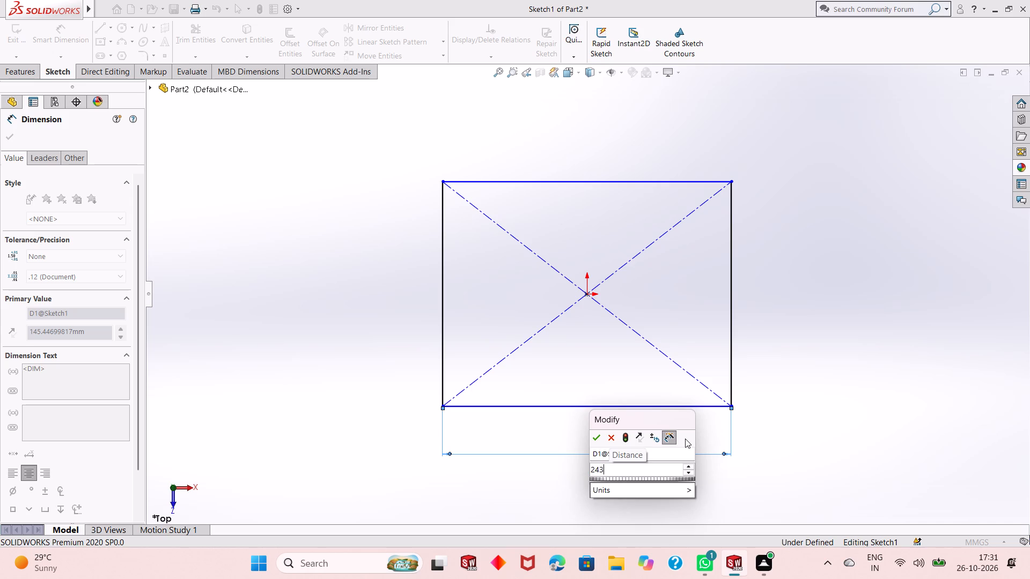
key("Return")
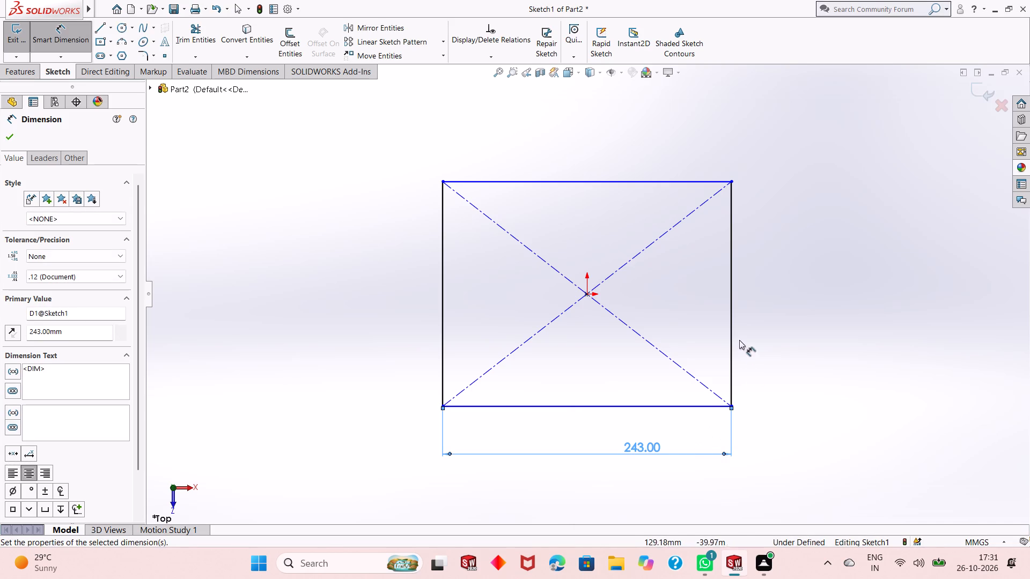
left_click(731, 324)
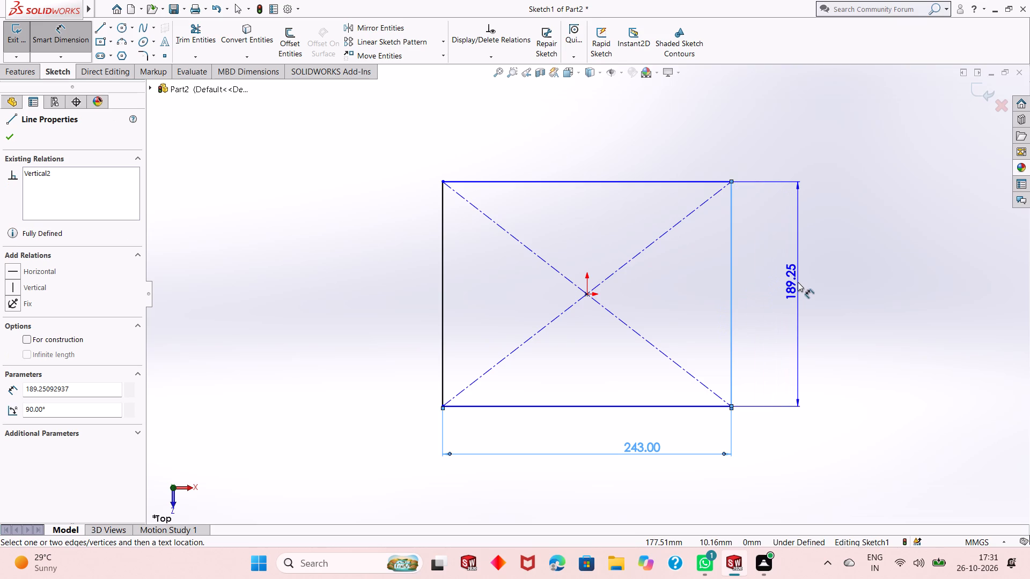
left_click(798, 282)
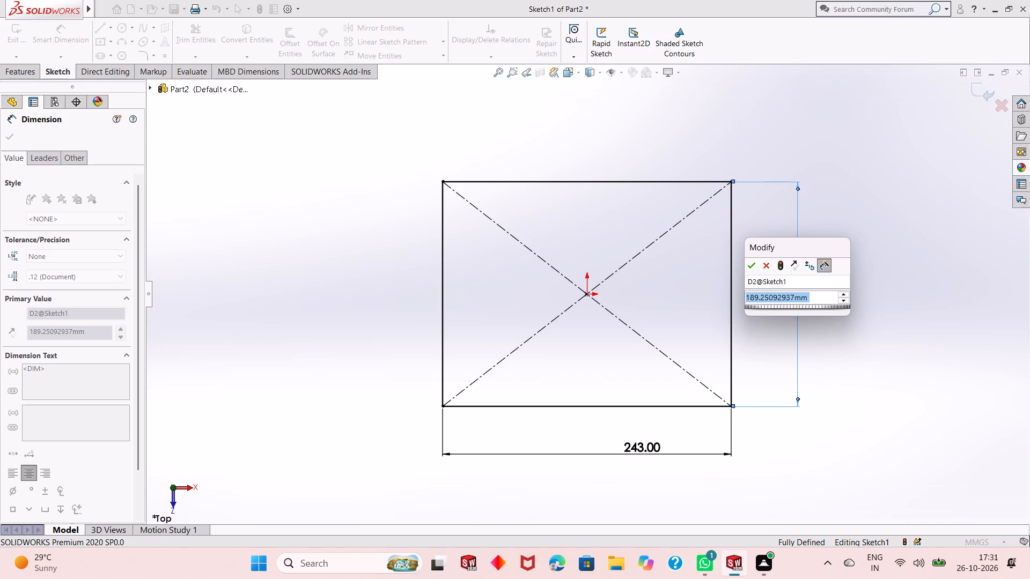
type("243")
key("Return")
scroll(616, 343, "up", 1)
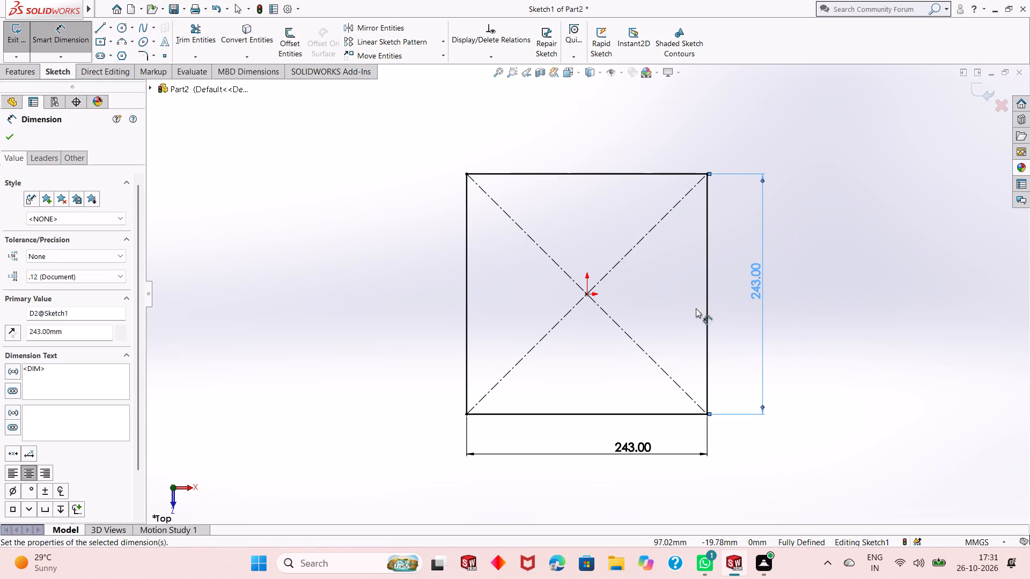
right_click(807, 257)
left_click(818, 290)
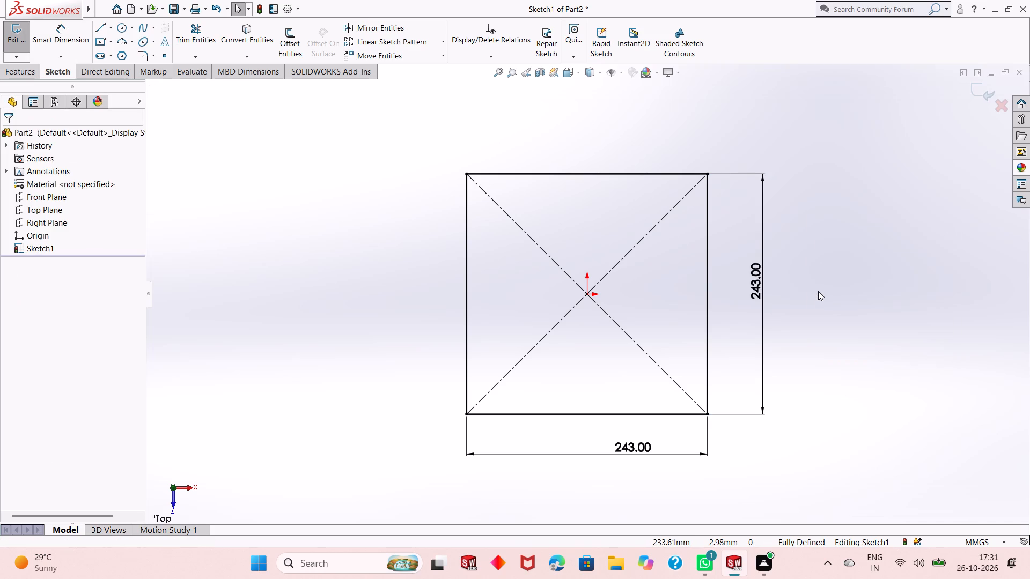
Extrude the square sketch as a blind boss 2 mm deep.
scroll(626, 332, "up", 2)
scroll(597, 296, "down", 1)
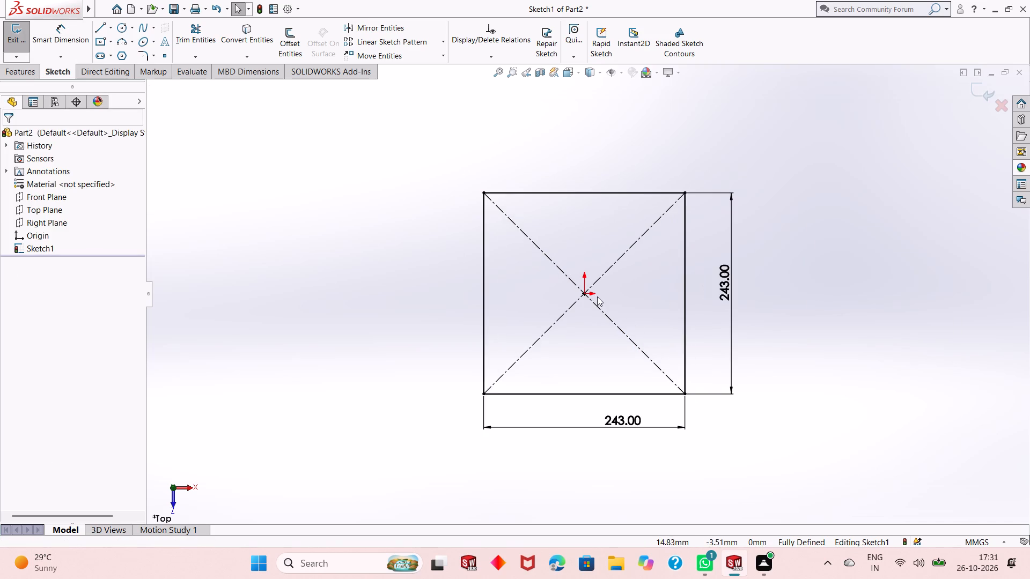
scroll(597, 296, "down", 6)
scroll(563, 294, "up", 5)
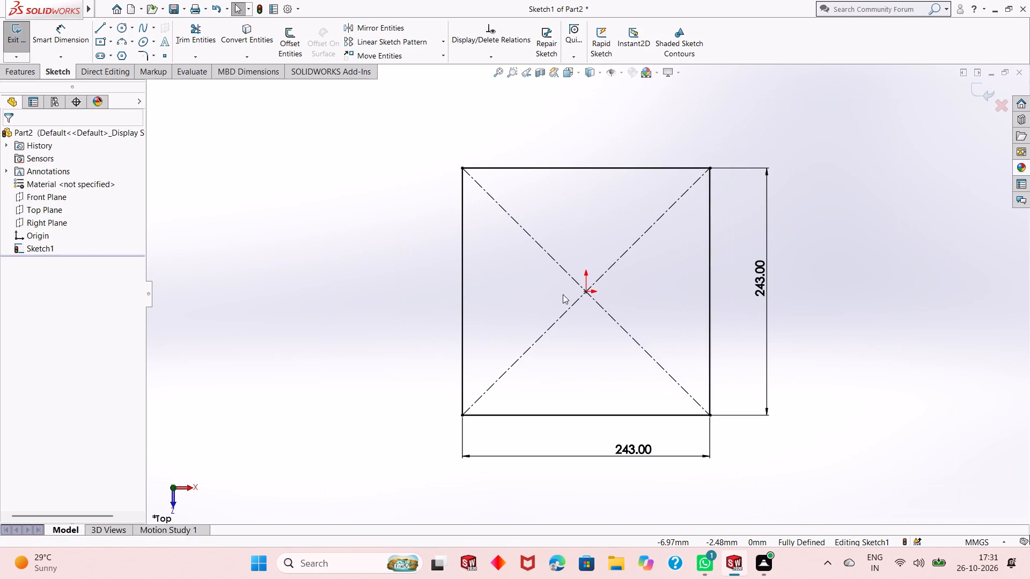
left_click(35, 72)
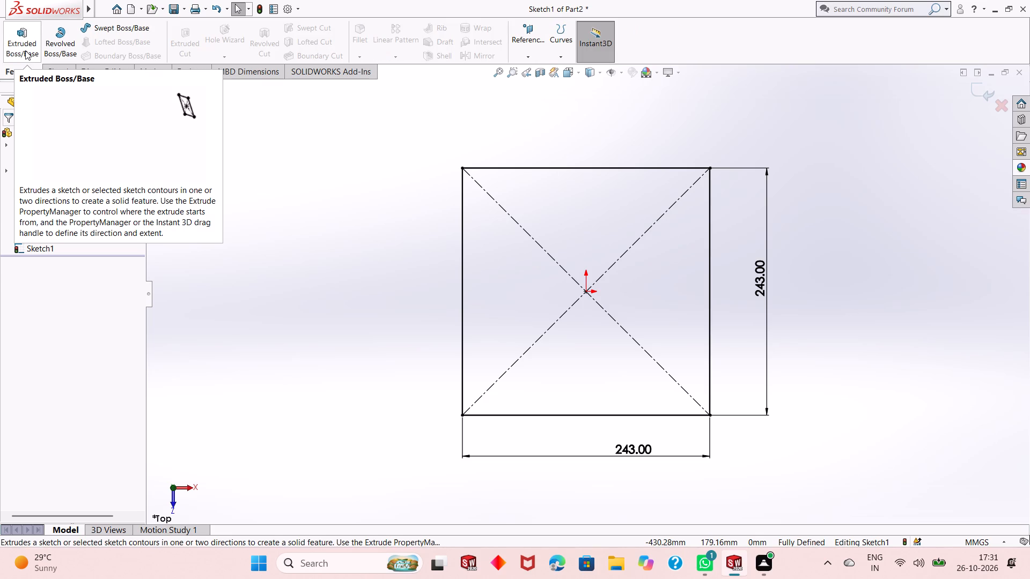
left_click(25, 50)
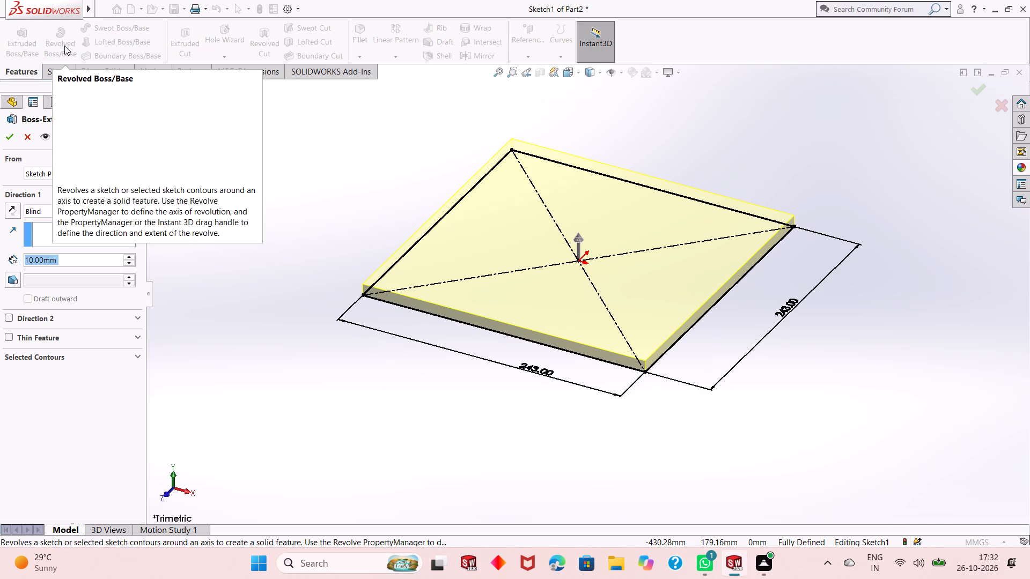
key("2")
key("Return")
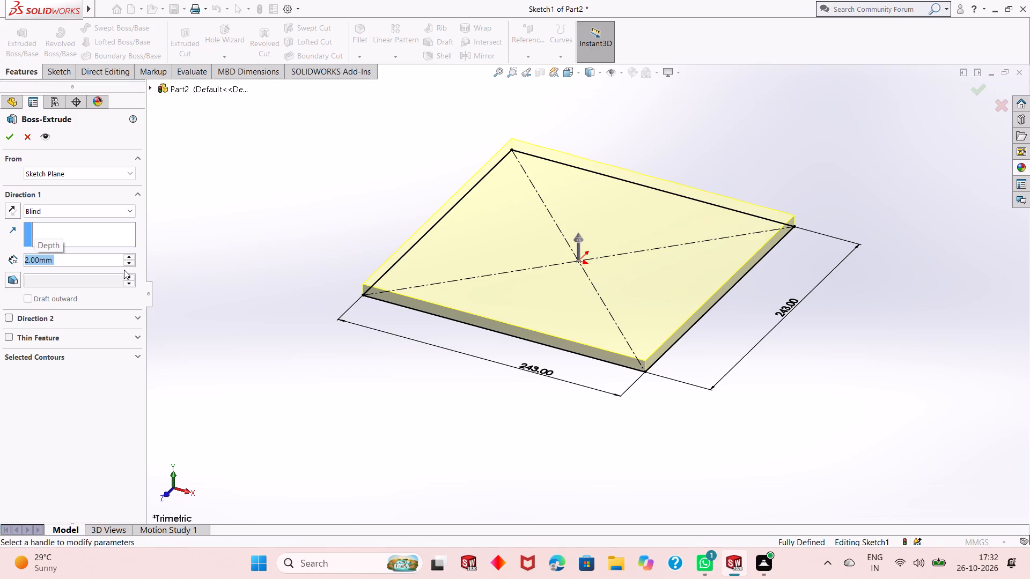
left_click(16, 139)
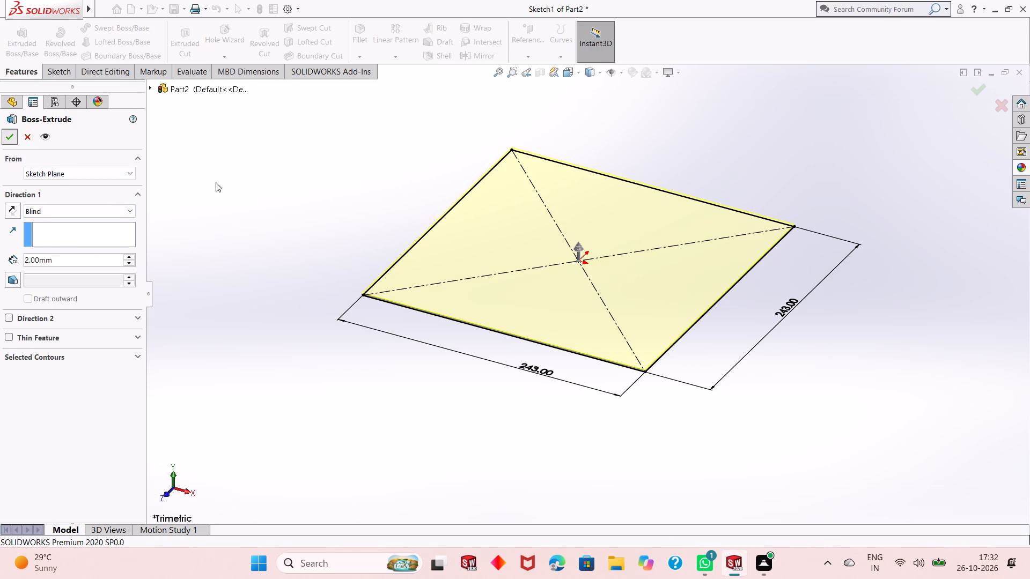
left_click(385, 362)
Edit the plate's boss extrusion and set its depth to 1.5 mm.
middle_click_drag(449, 289, 452, 271)
scroll(449, 289, "up", 1)
scroll(510, 298, "down", 3)
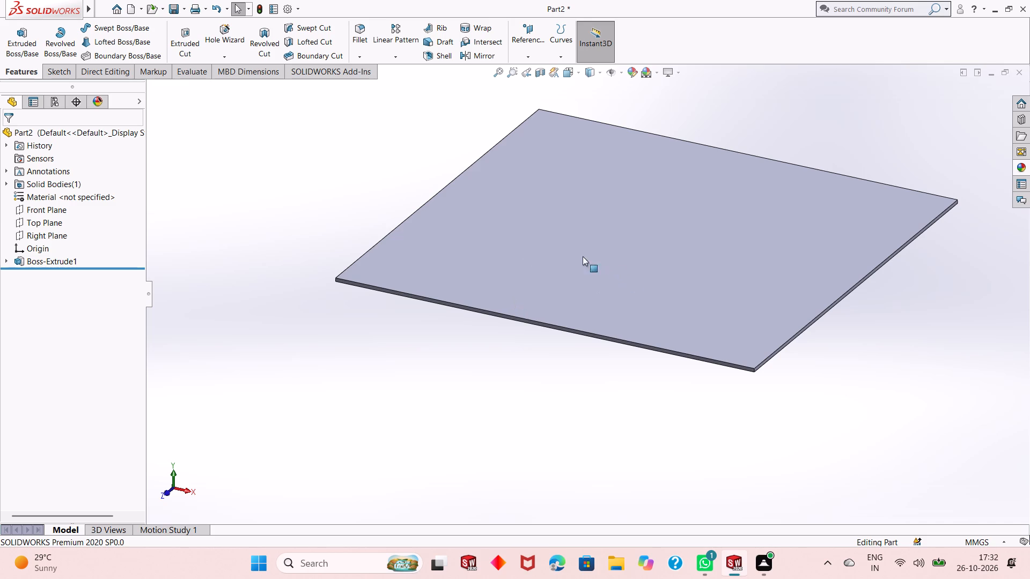
scroll(625, 269, "up", 2)
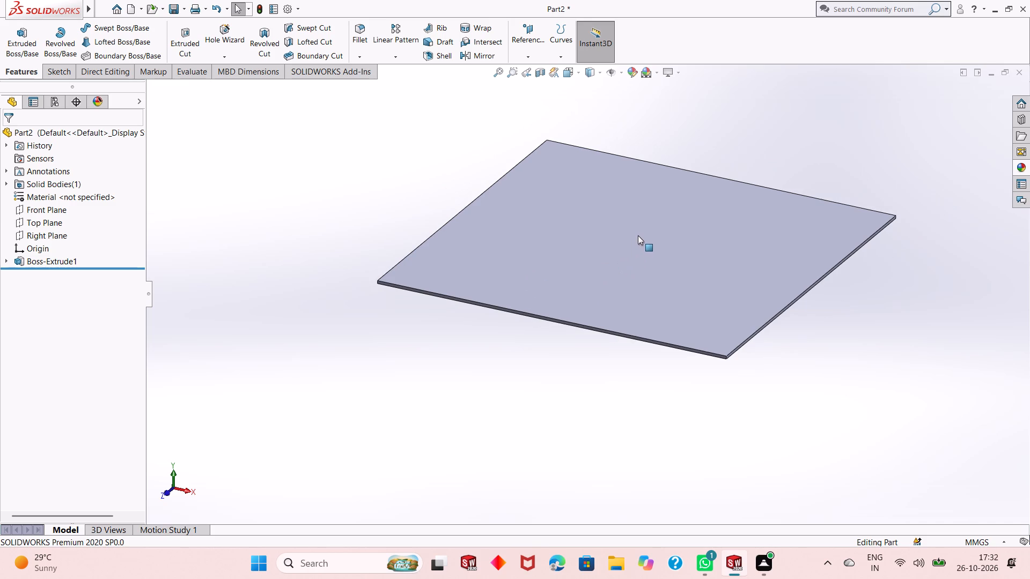
scroll(638, 235, "down", 3)
middle_click_drag(679, 359, 683, 316)
scroll(683, 328, "down", 1)
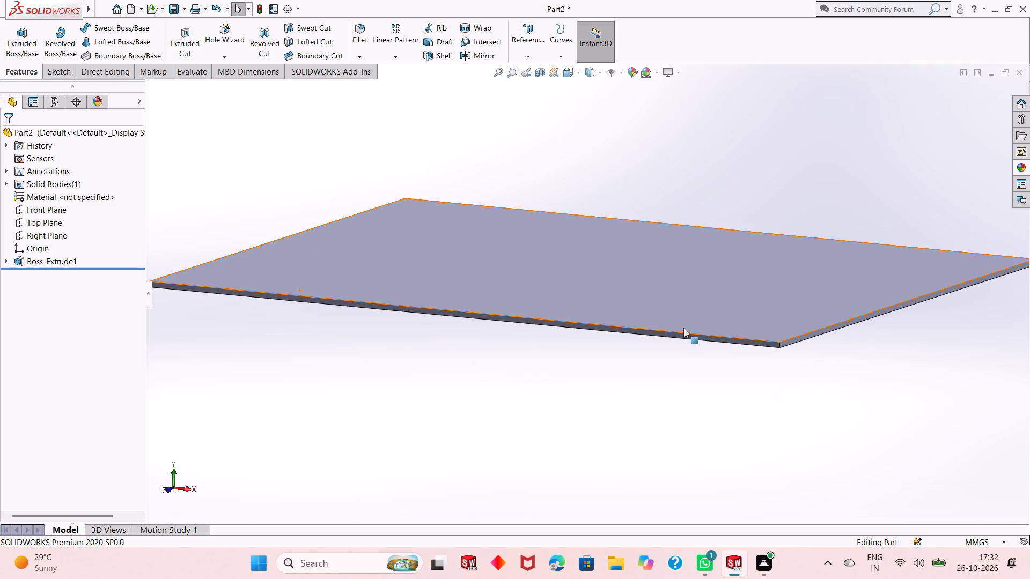
left_click(268, 339)
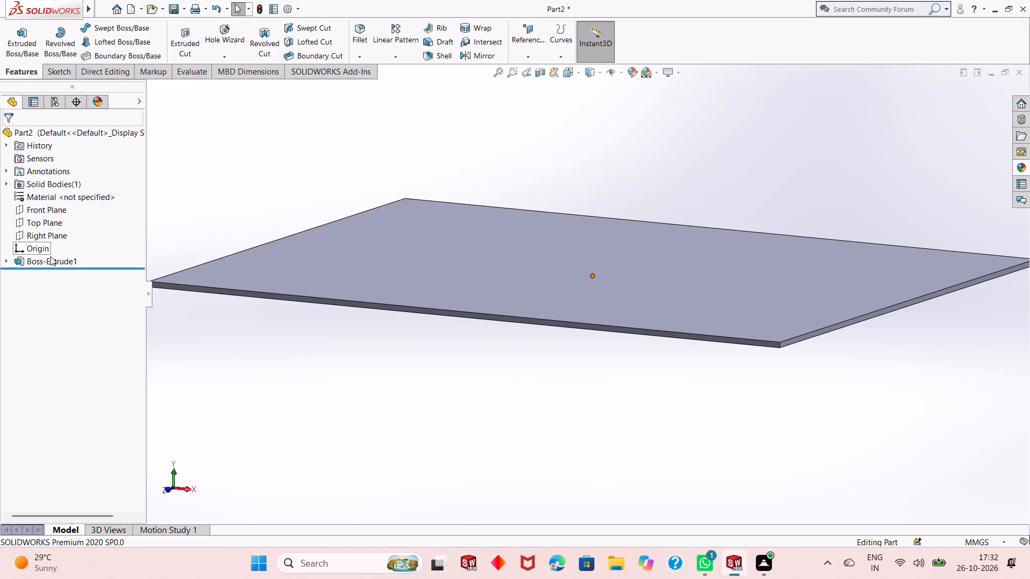
left_click(50, 256)
left_click(58, 222)
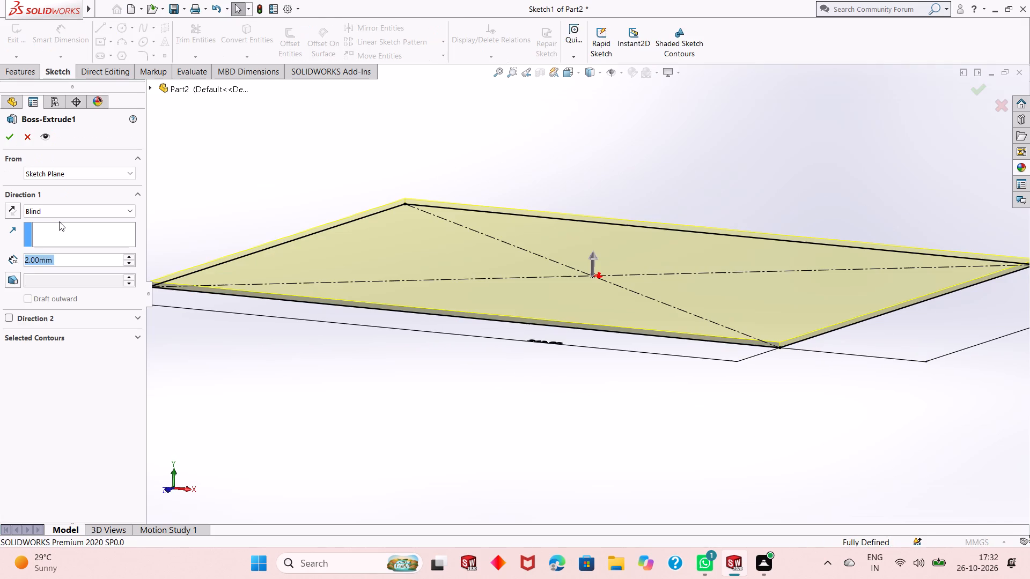
type("1.5")
key("Return")
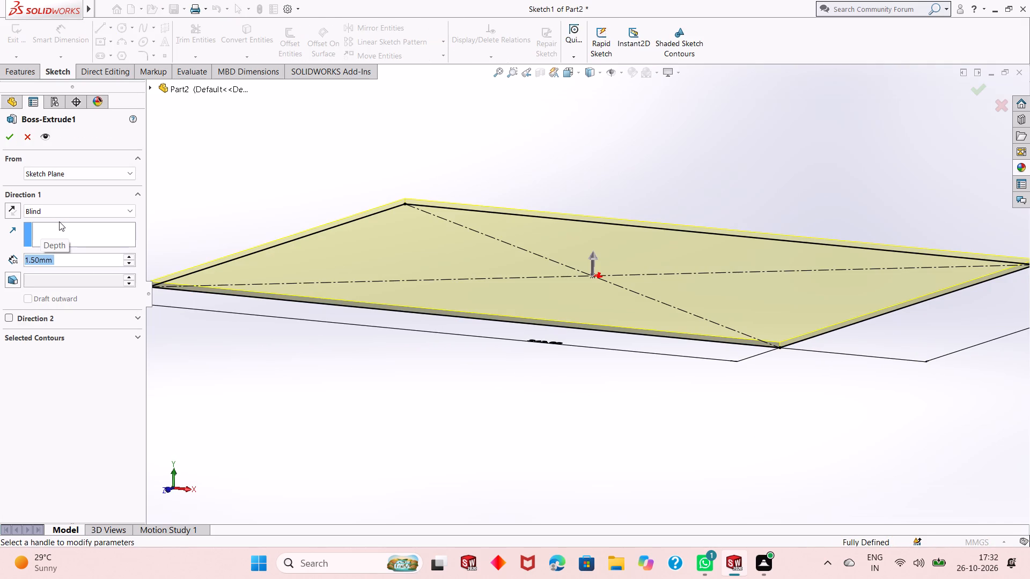
left_click(16, 137)
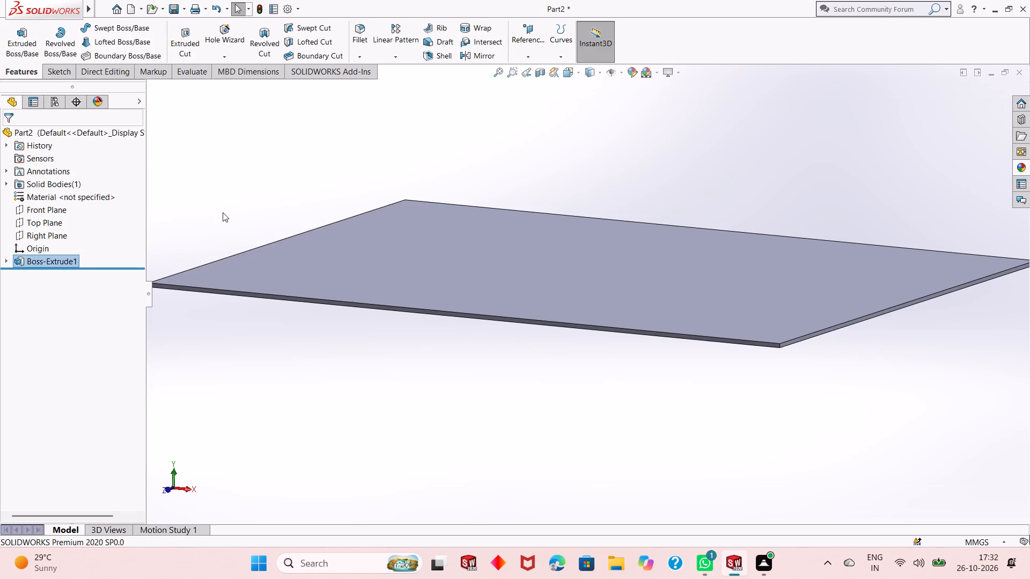
On the plate's upper face, sketch a corner rectangle about 6.3 mm wide along the full 243 mm left edge.
scroll(223, 212, "up", 1)
left_click(465, 284)
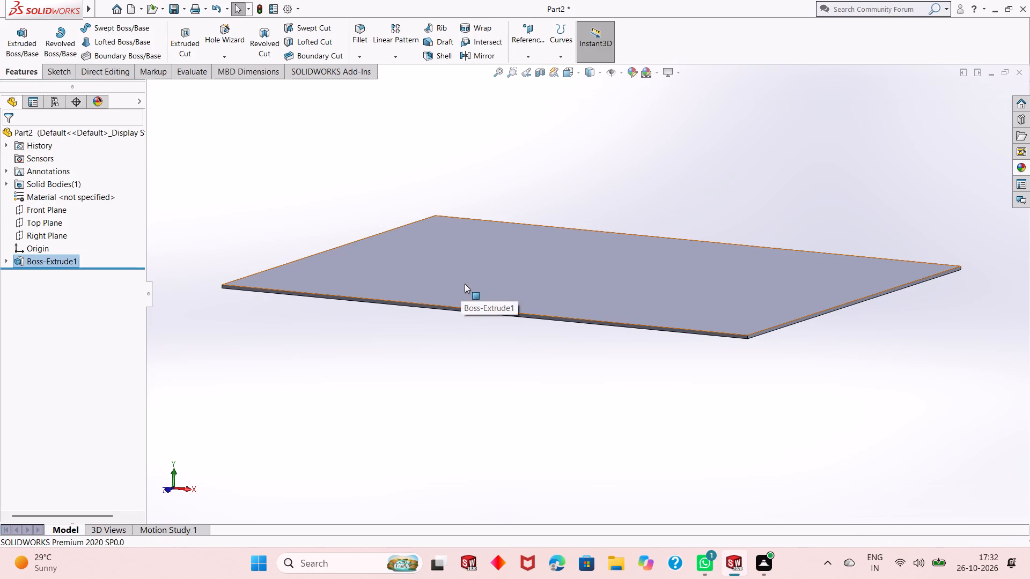
left_click(509, 249)
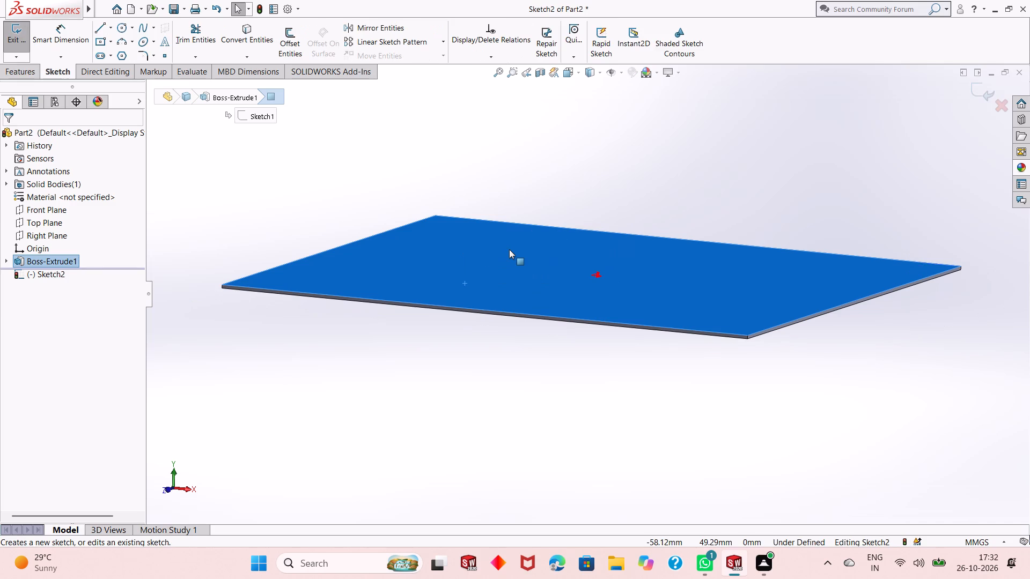
key("ctrl+8")
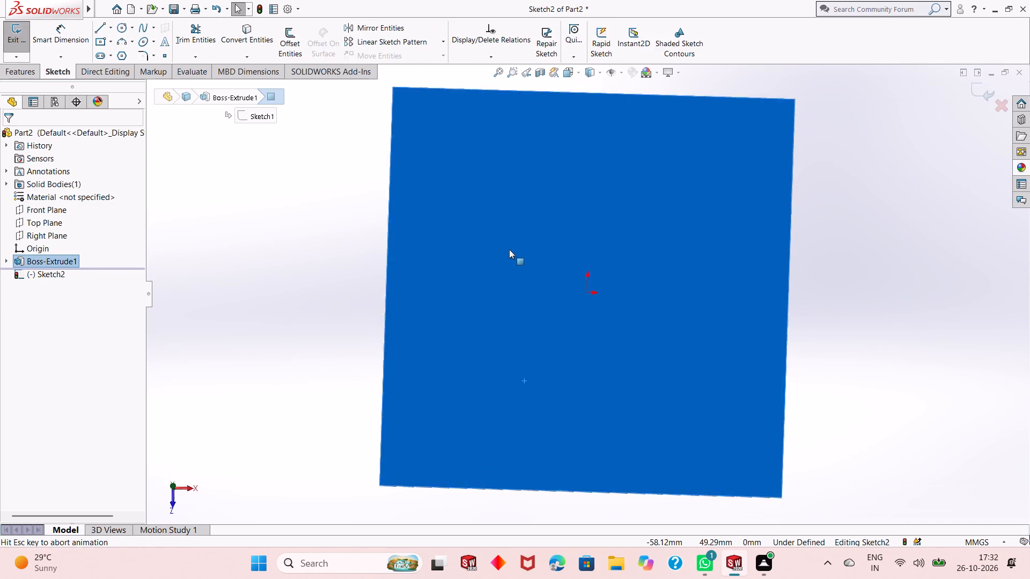
scroll(543, 353, "up", 1)
left_click(771, 298)
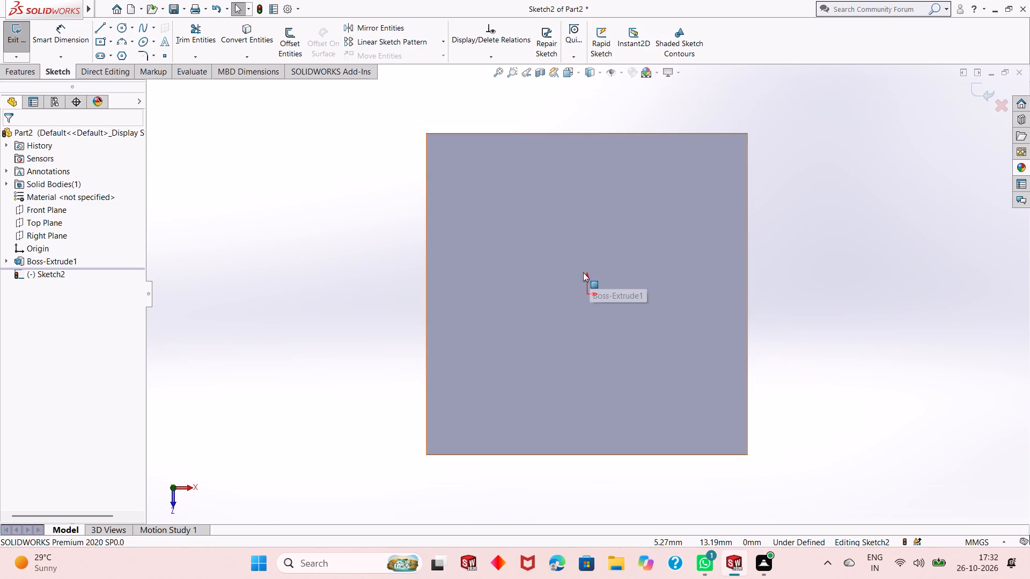
left_click(108, 41)
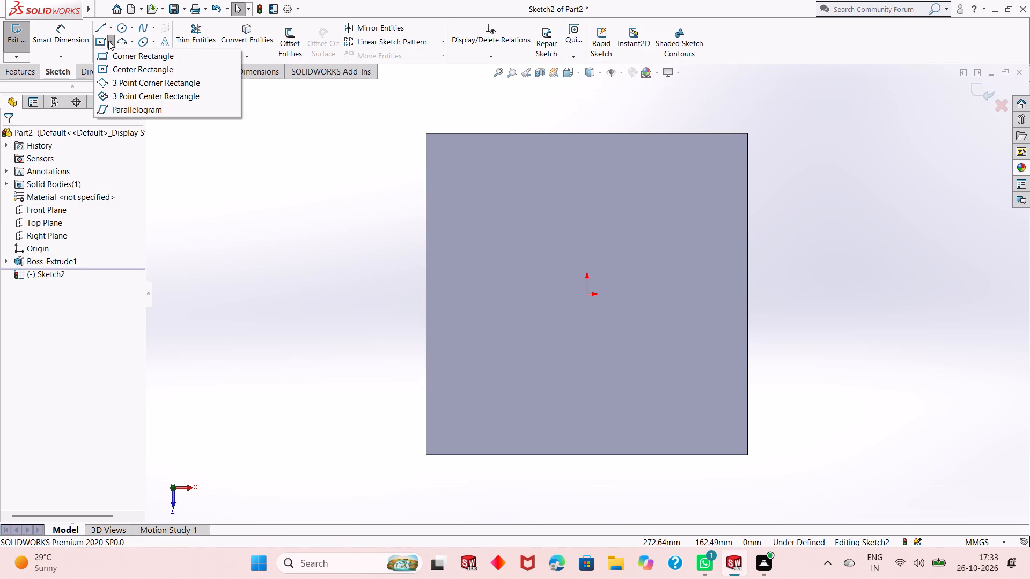
left_click(111, 53)
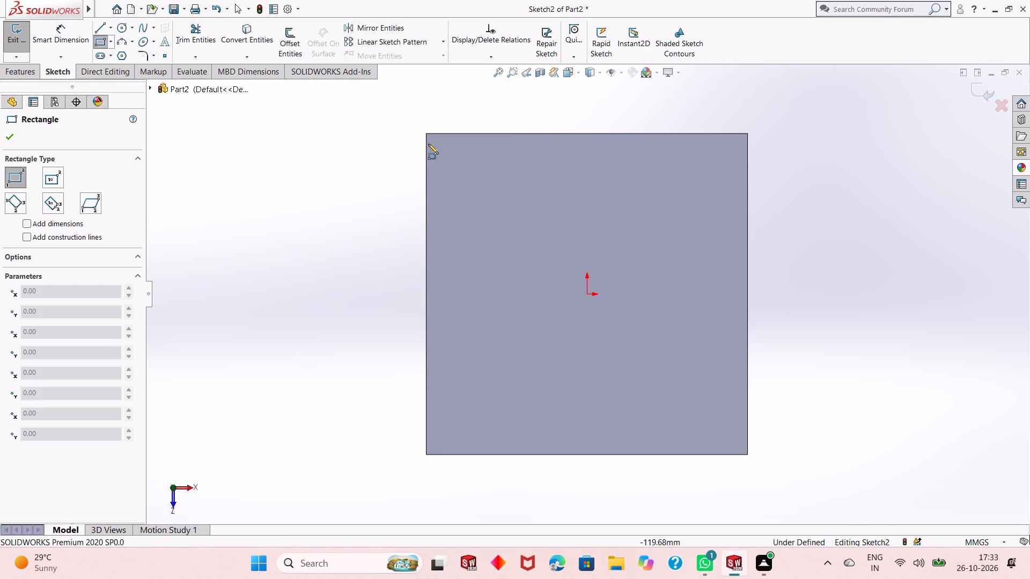
left_click(425, 133)
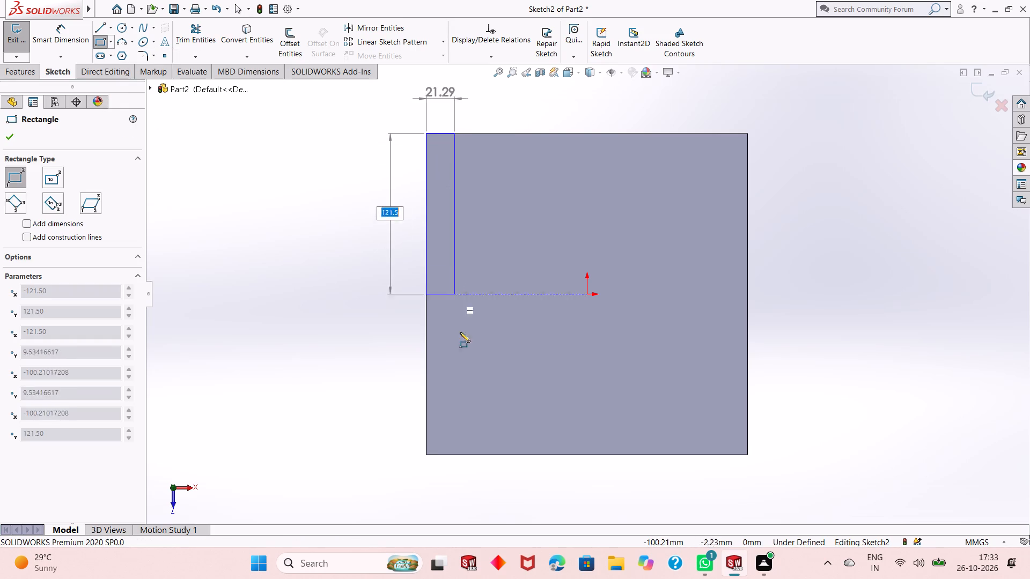
left_click(435, 454)
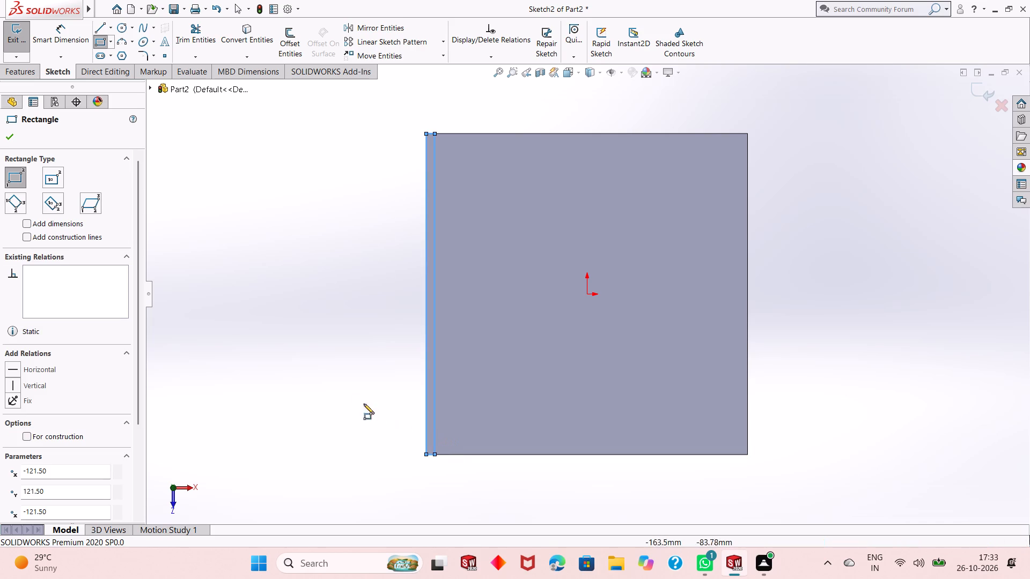
right_click(372, 162)
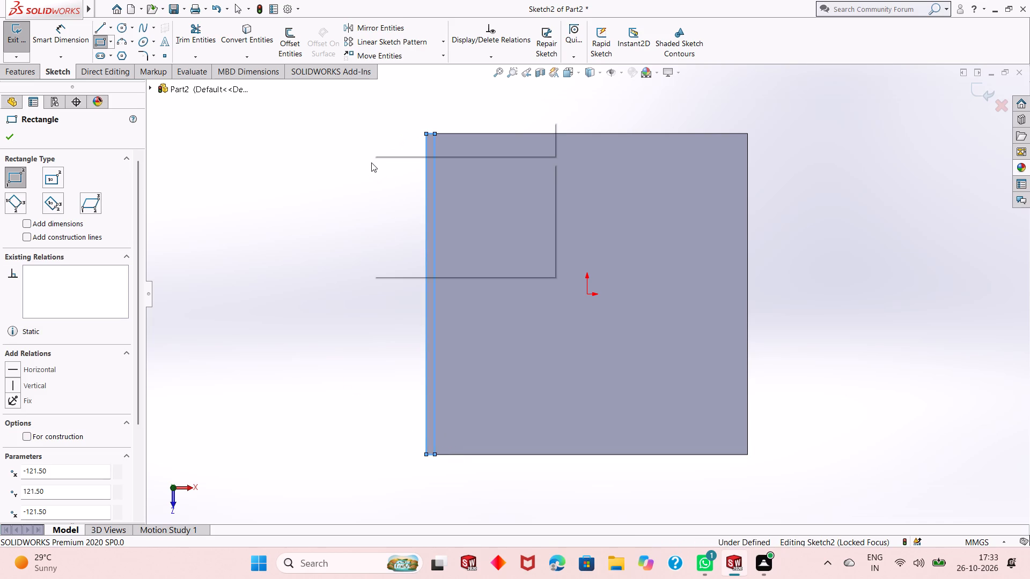
left_click(392, 170)
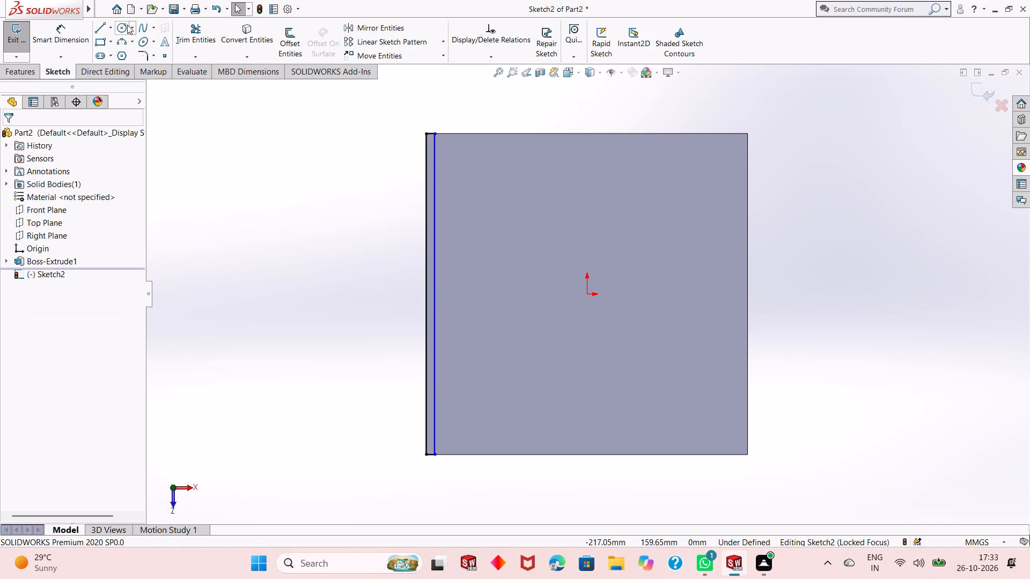
Sketch a second corner rectangle about 8.7 mm wide along the plate's full 243 mm right edge.
left_click(104, 29)
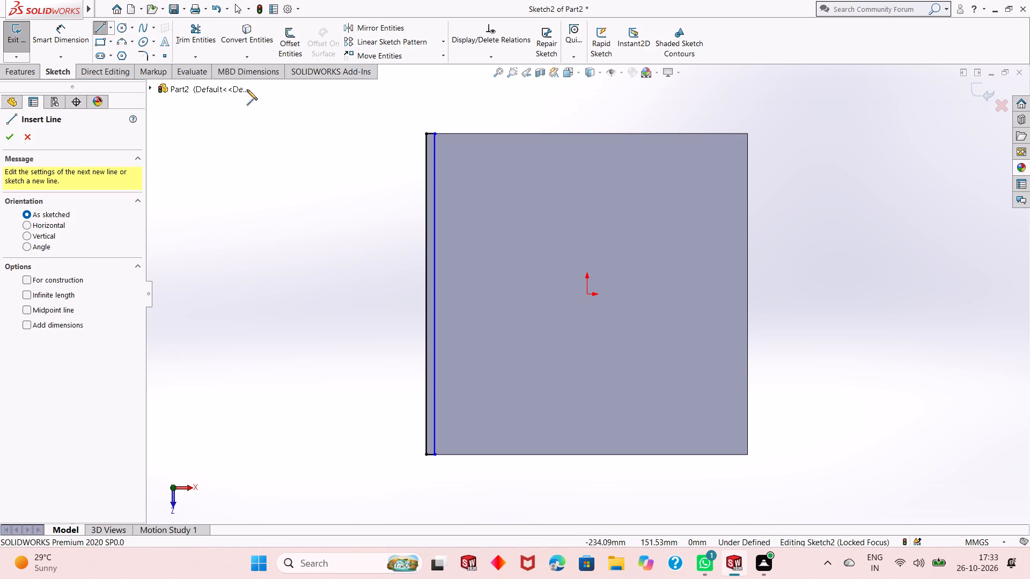
left_click(104, 44)
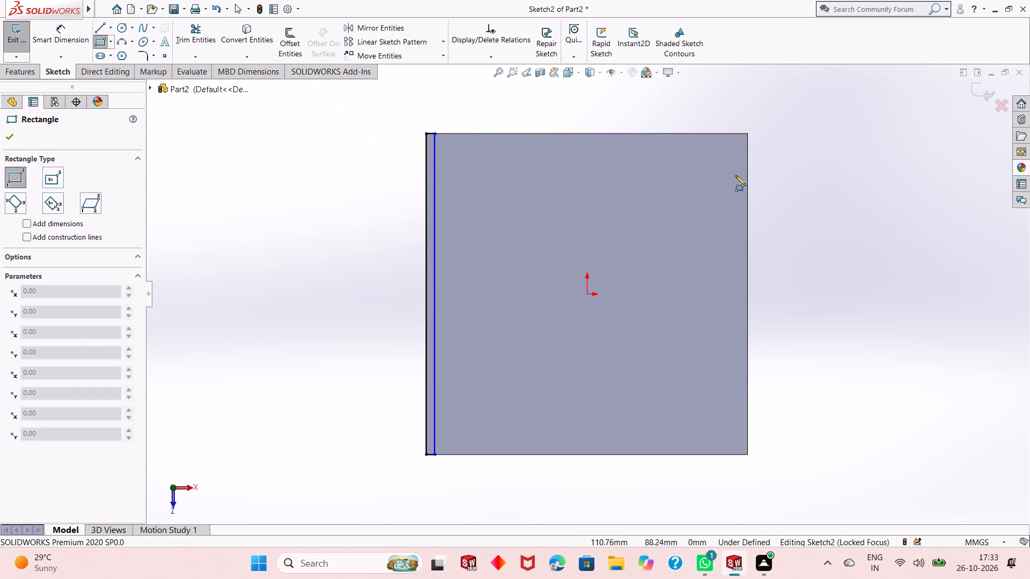
left_click(748, 132)
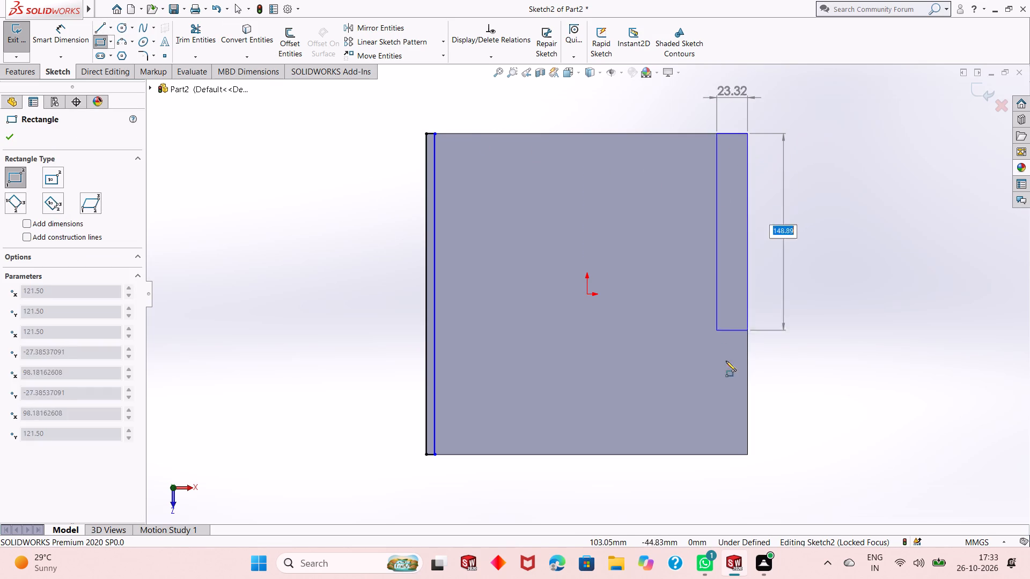
left_click(736, 454)
right_click(812, 303)
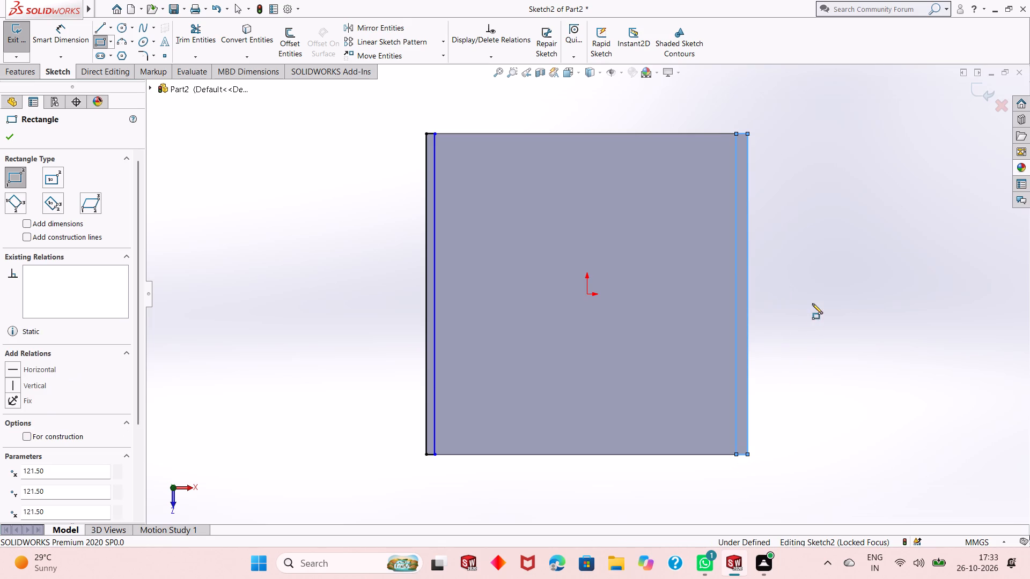
left_click(866, 311)
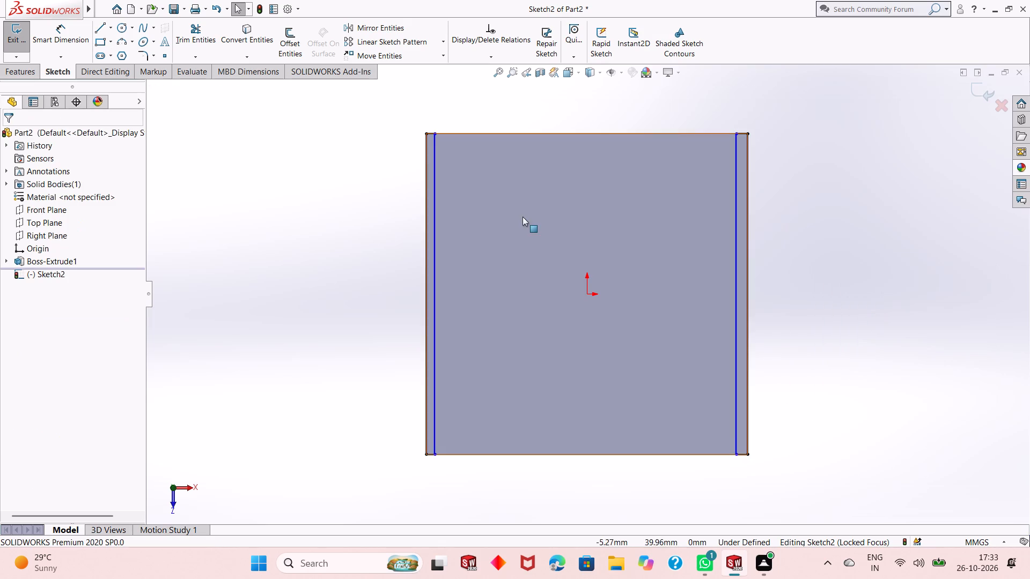
Dimension the widths of the left and right edge rectangles to 1.5 mm each.
left_click(59, 31)
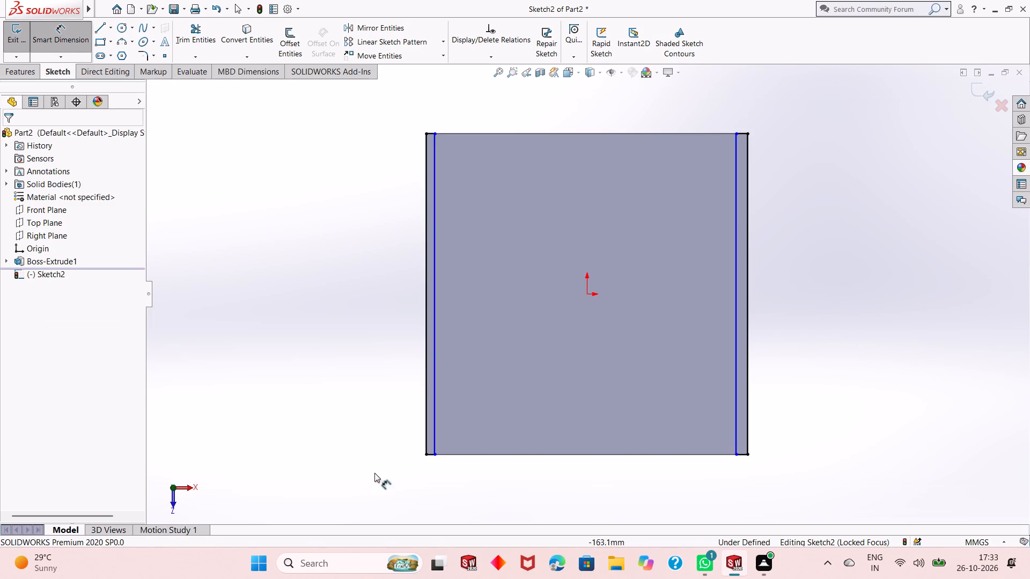
left_click(431, 455)
left_click(432, 481)
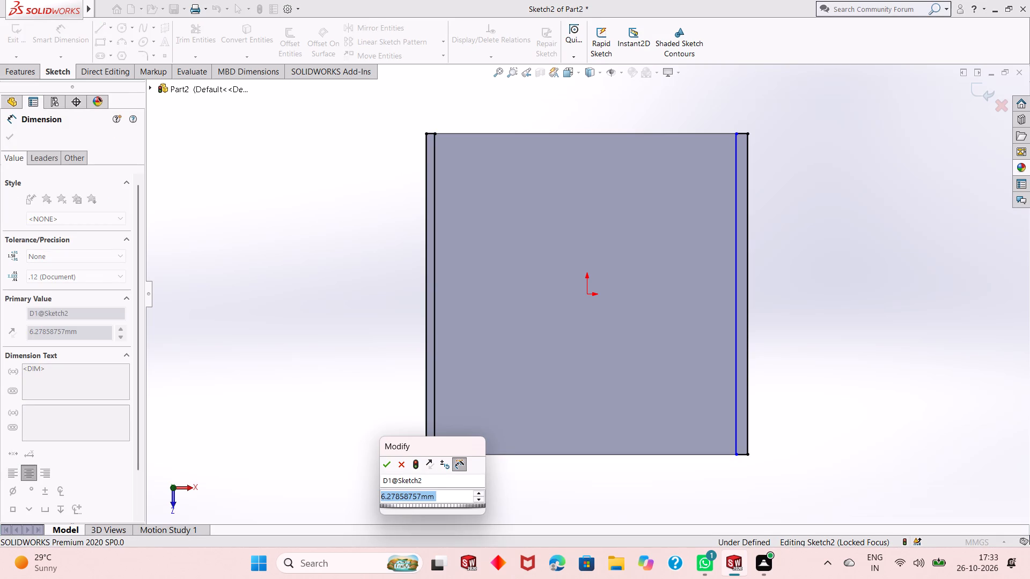
type("1.5")
key("Return")
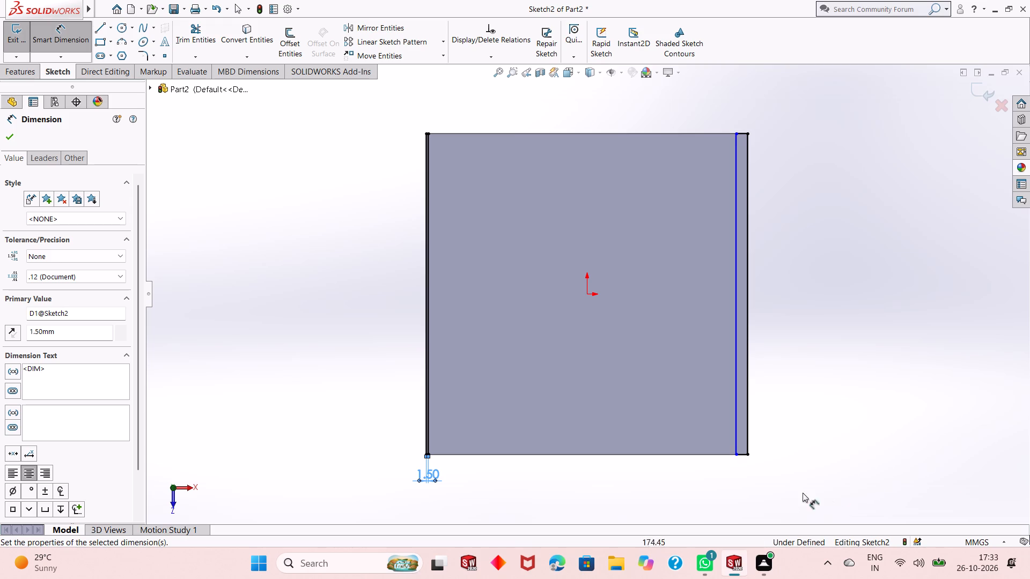
left_click(740, 455)
left_click(749, 488)
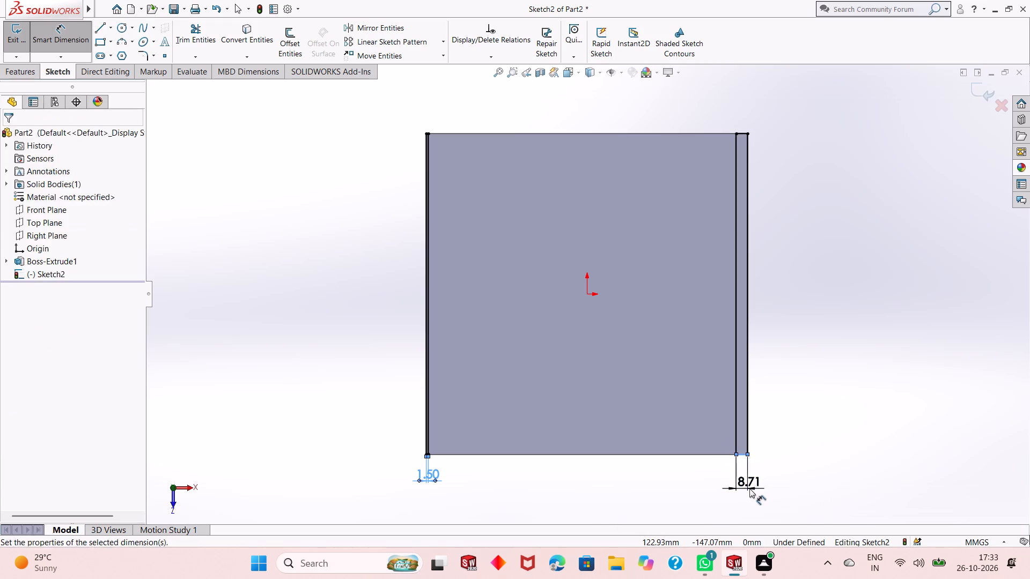
type("1.5")
key("Return")
right_click(776, 333)
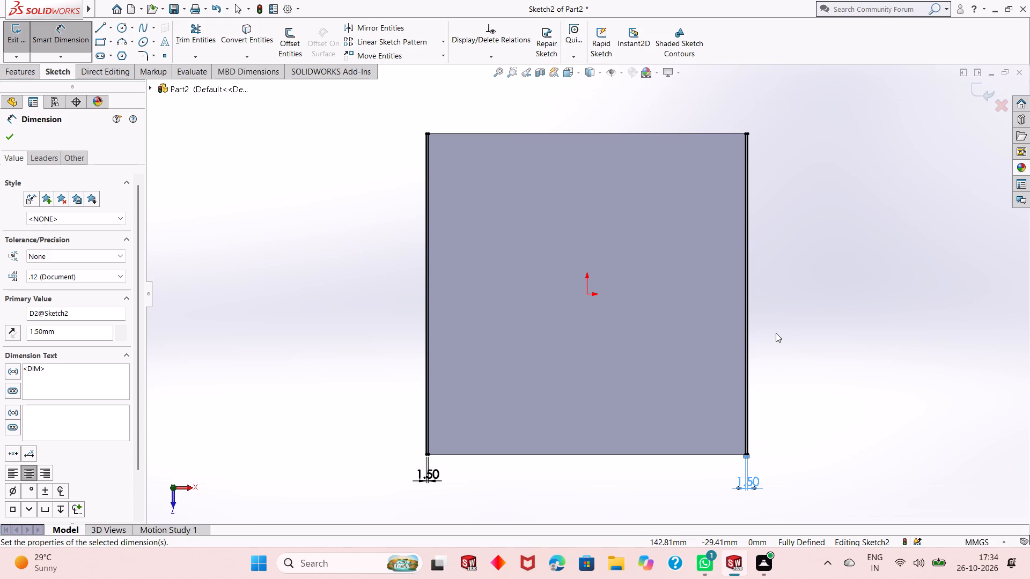
left_click(792, 366)
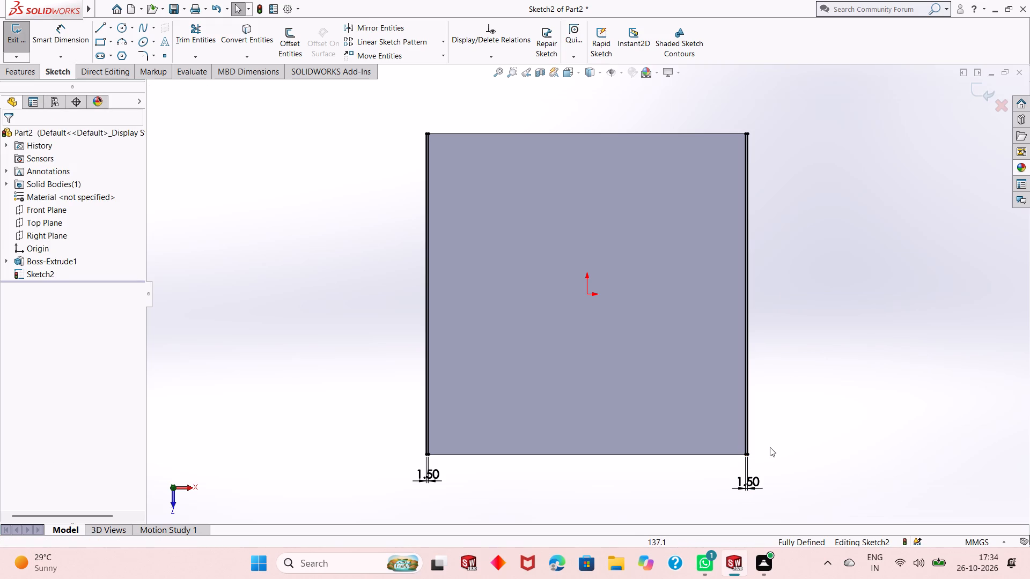
Extrude the two edge strips as a blind boss 36.5 mm upward, merged with the plate.
middle_click_drag(770, 447, 757, 291)
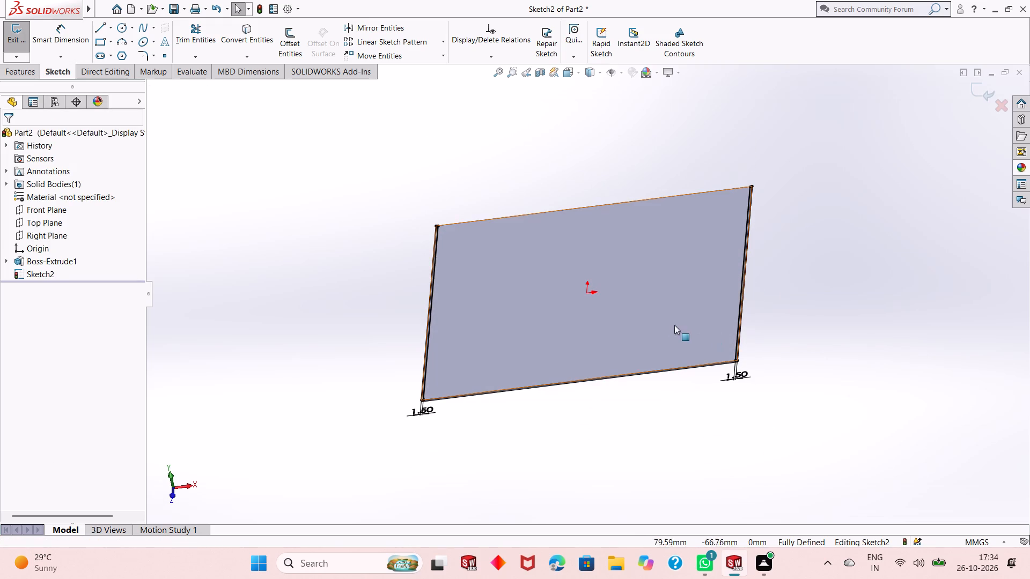
middle_click_drag(662, 321, 651, 330)
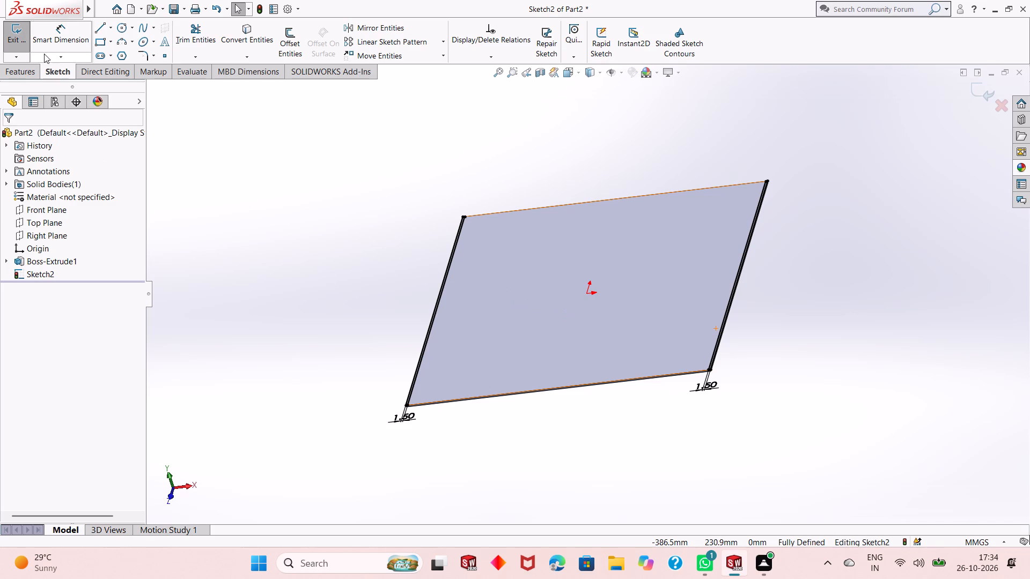
left_click(19, 71)
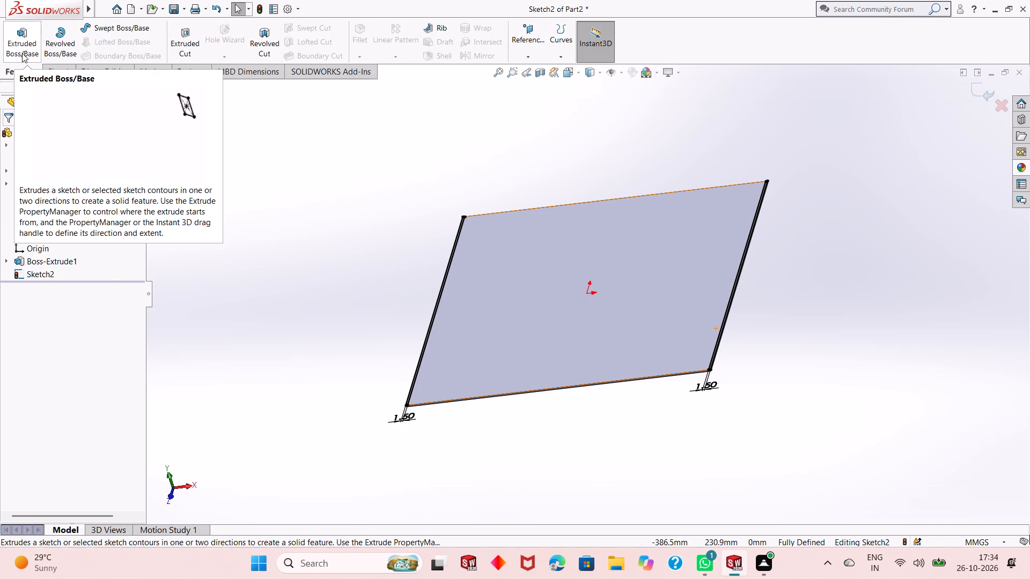
left_click(22, 53)
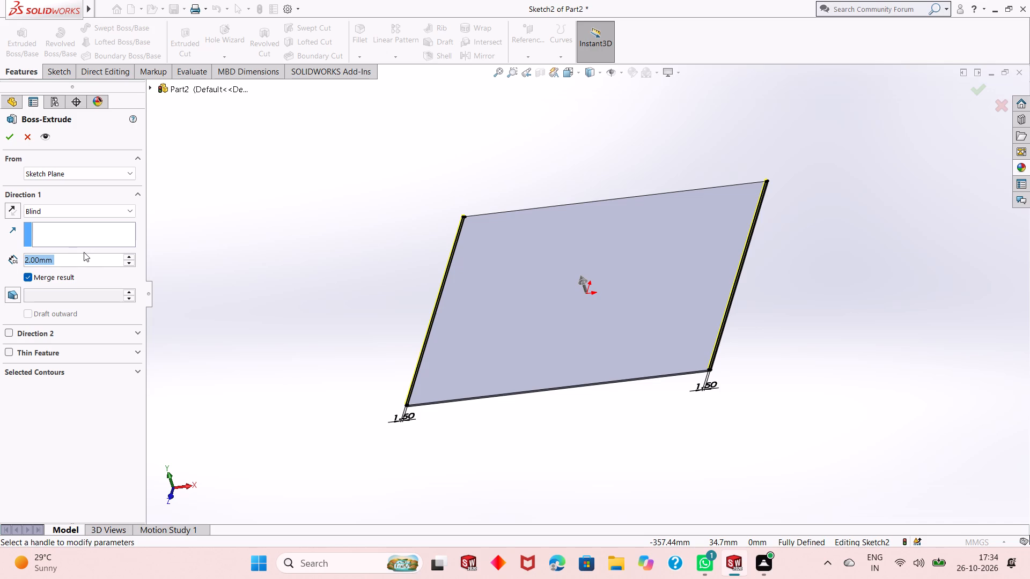
type("36.5")
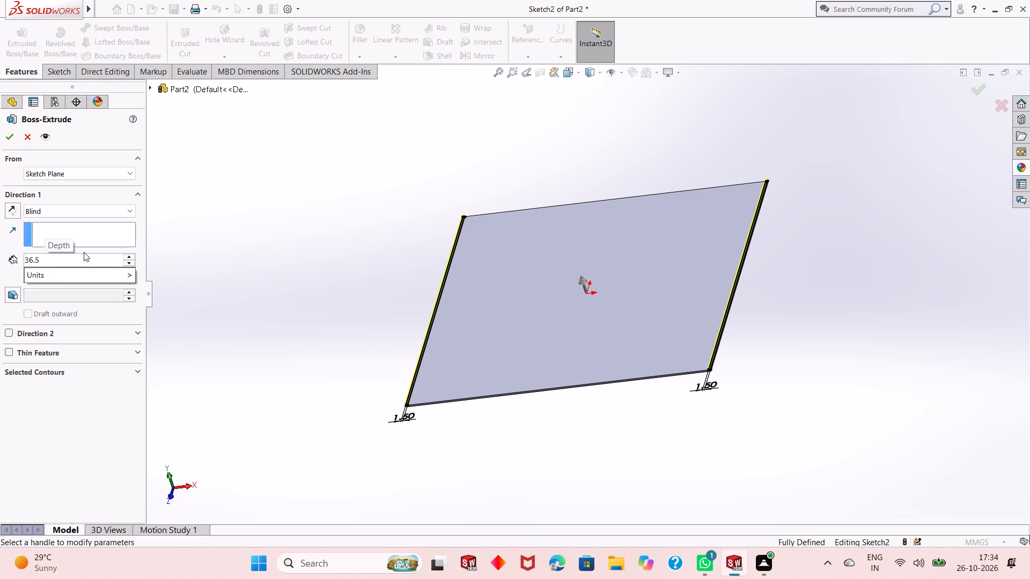
key("Return")
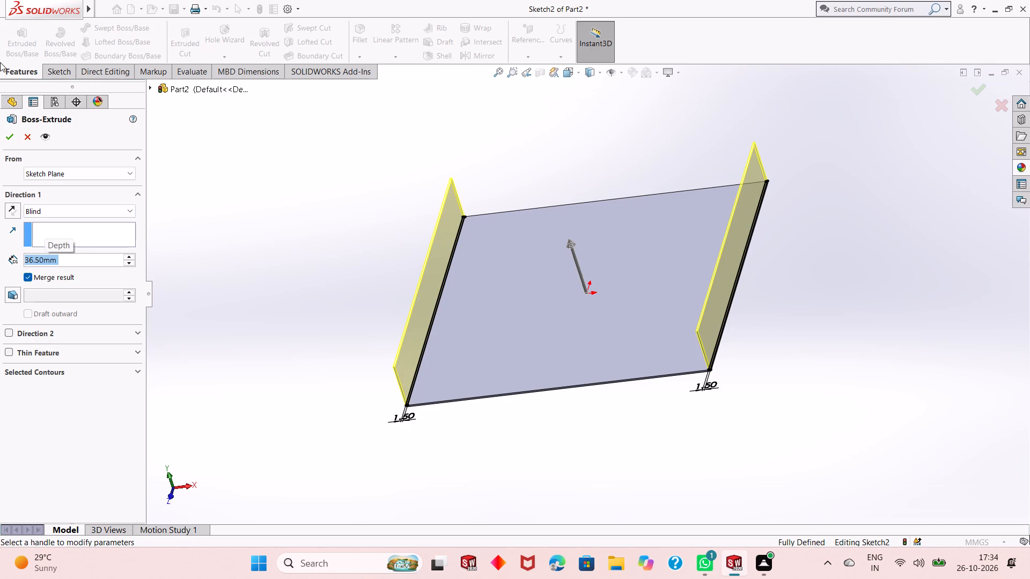
left_click(4, 139)
left_click(489, 181)
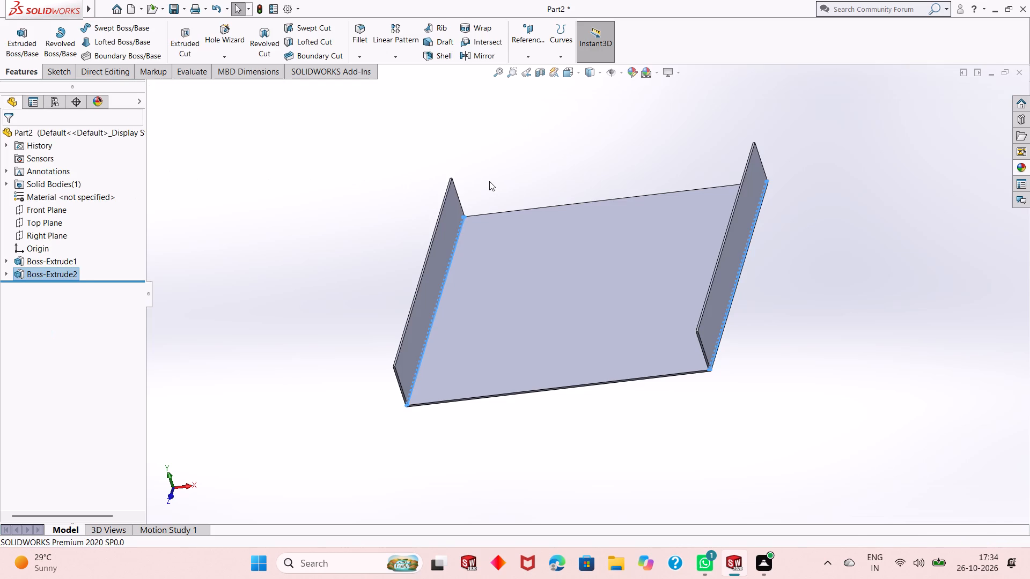
On the plate's upper face, sketch a corner rectangle about 3.7 mm wide along the full 243 mm front edge, between the outer wall faces.
middle_click_drag(552, 294, 557, 293)
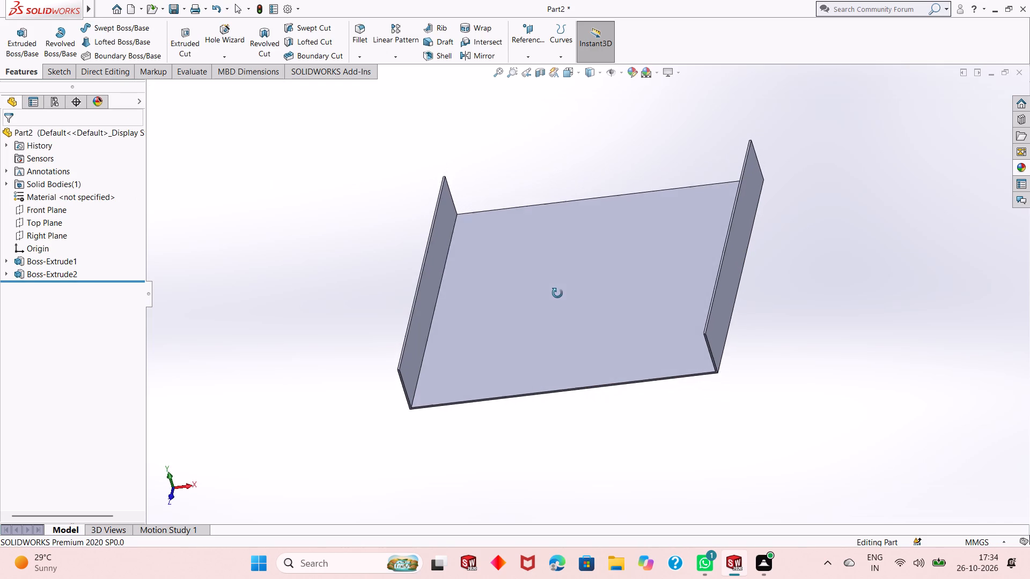
middle_click_drag(557, 293, 597, 210)
middle_click_drag(597, 210, 596, 212)
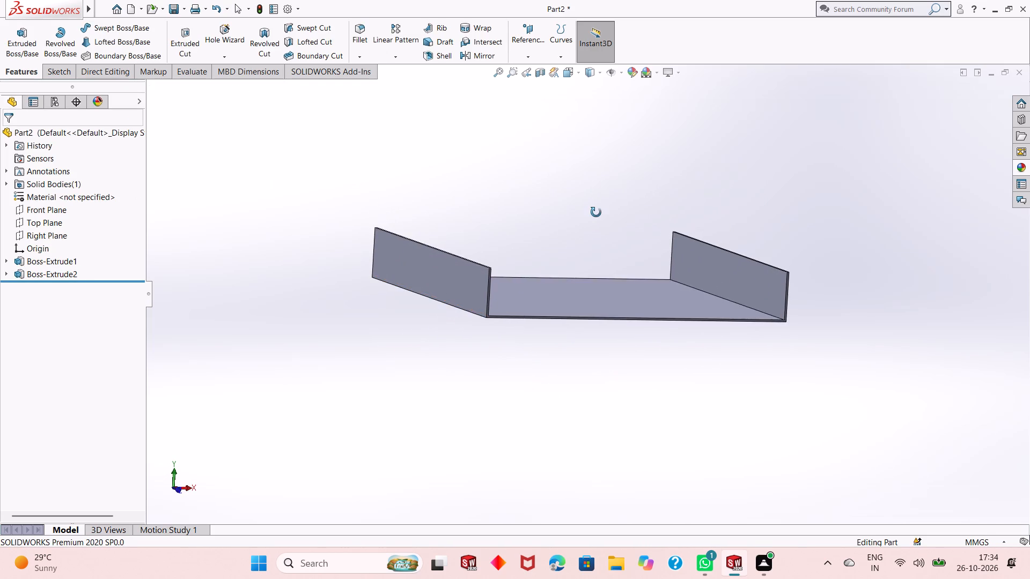
middle_click_drag(596, 212, 596, 221)
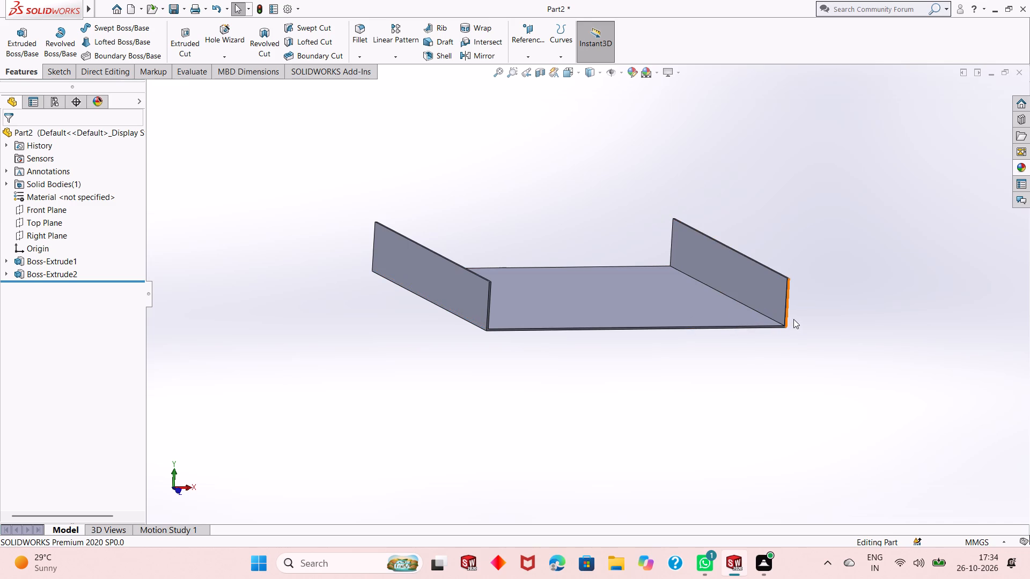
left_click(707, 318)
left_click(754, 285)
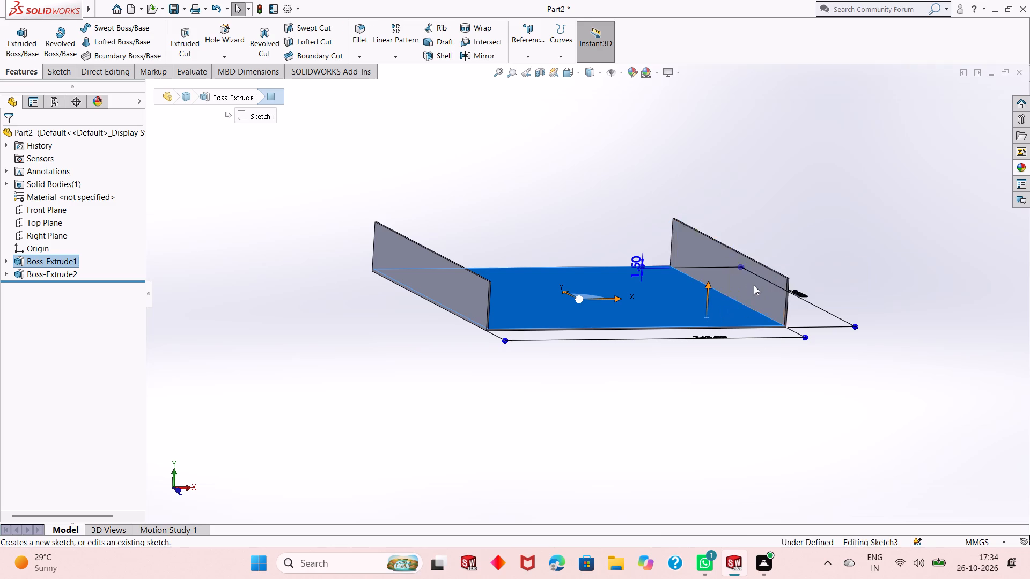
left_click(795, 234)
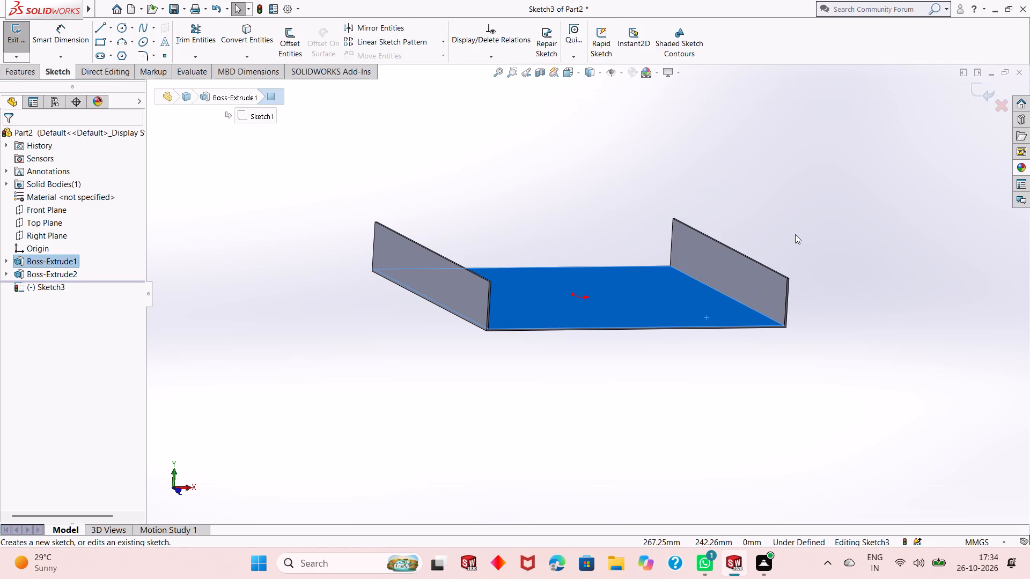
key("ctrl+8")
scroll(561, 455, "up", 2)
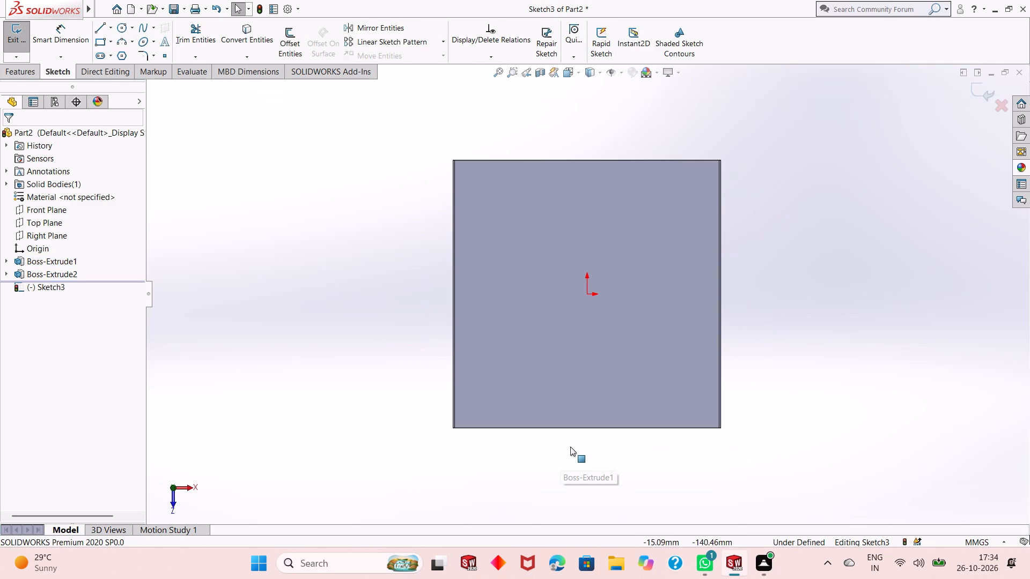
left_click(98, 41)
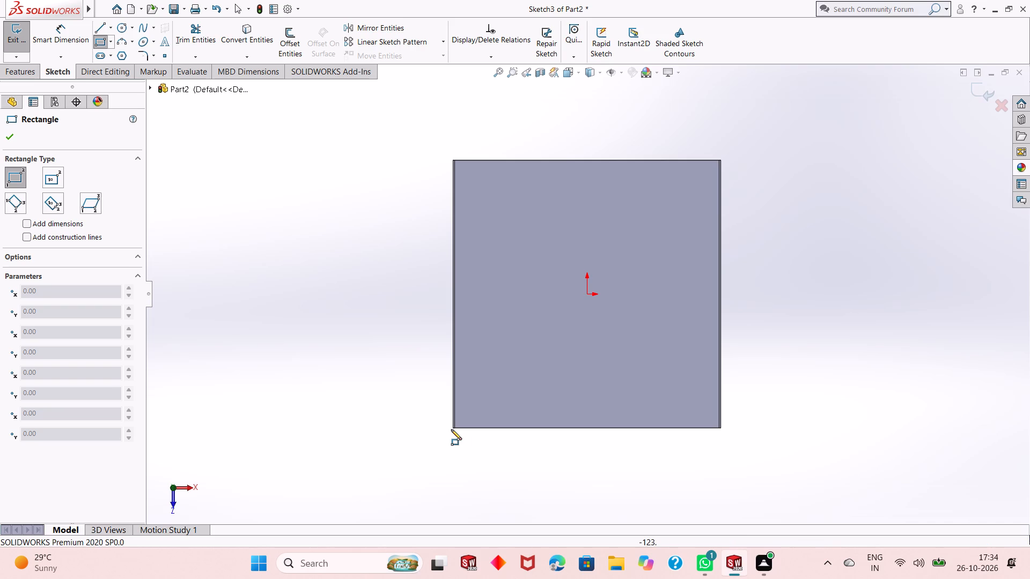
scroll(496, 416, "down", 5)
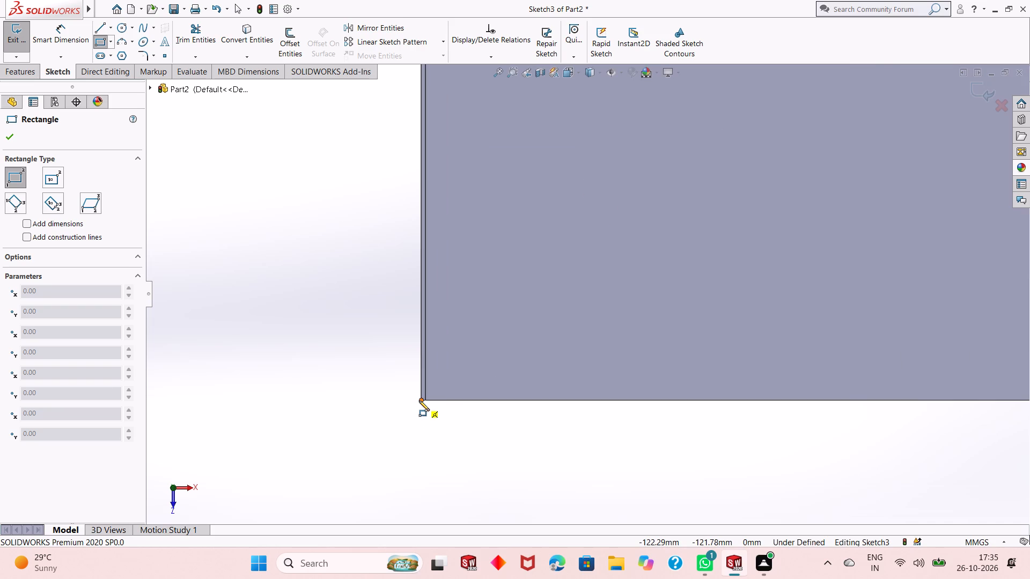
left_click(419, 400)
scroll(476, 374, "down", 3)
scroll(475, 374, "up", 4)
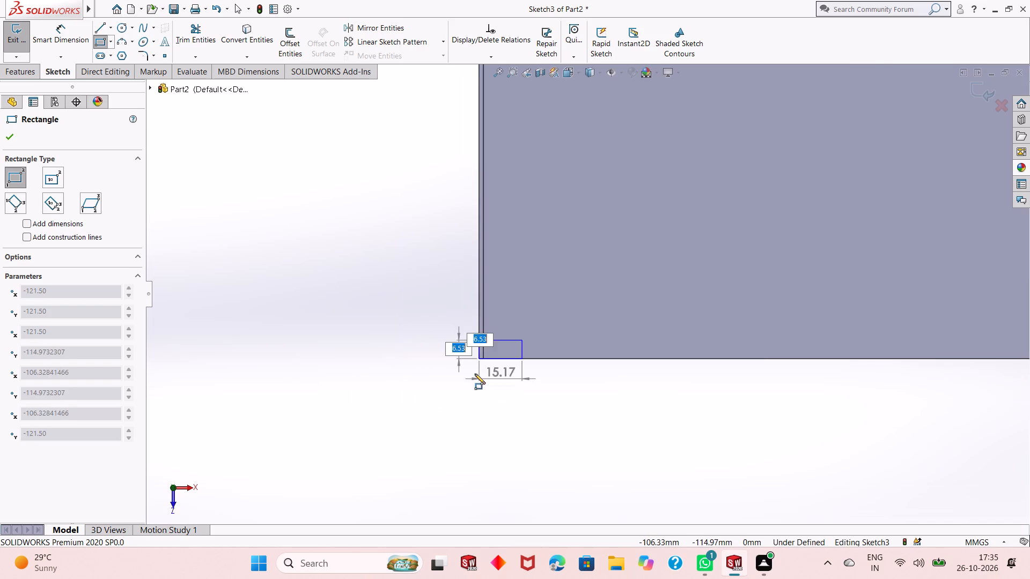
scroll(575, 426, "up", 2)
scroll(930, 252, "down", 3)
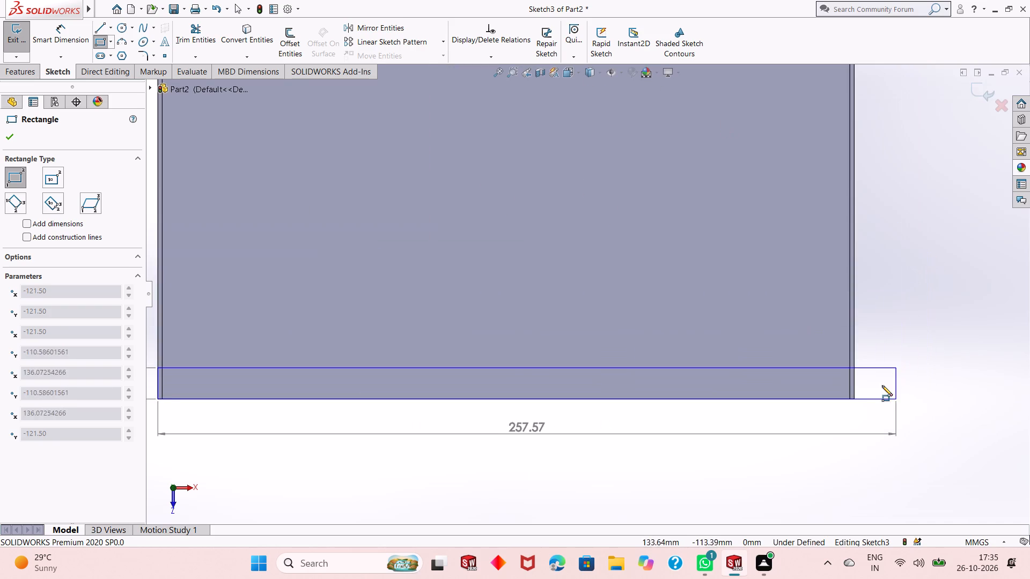
scroll(882, 386, "down", 1)
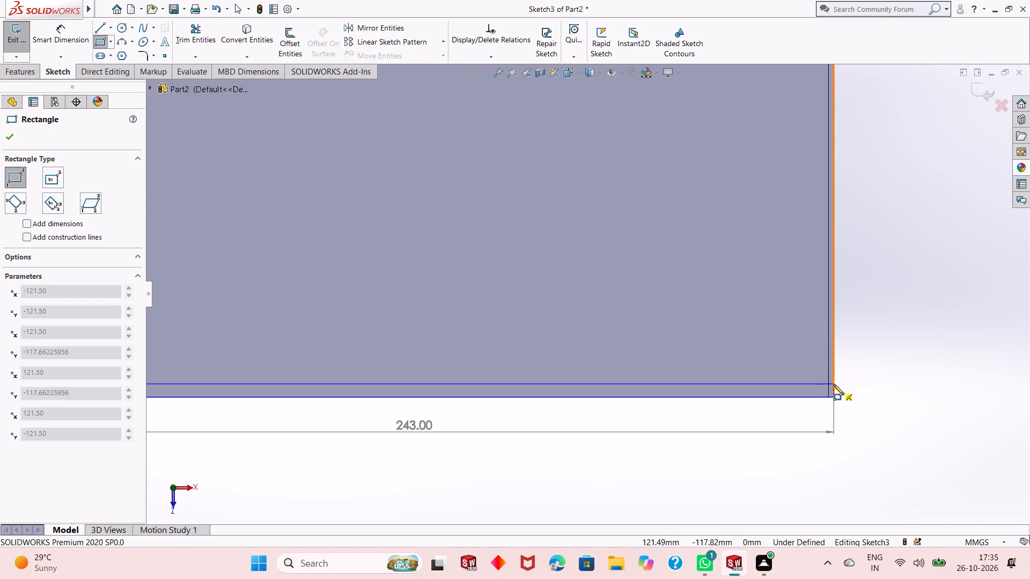
left_click(835, 384)
right_click(887, 355)
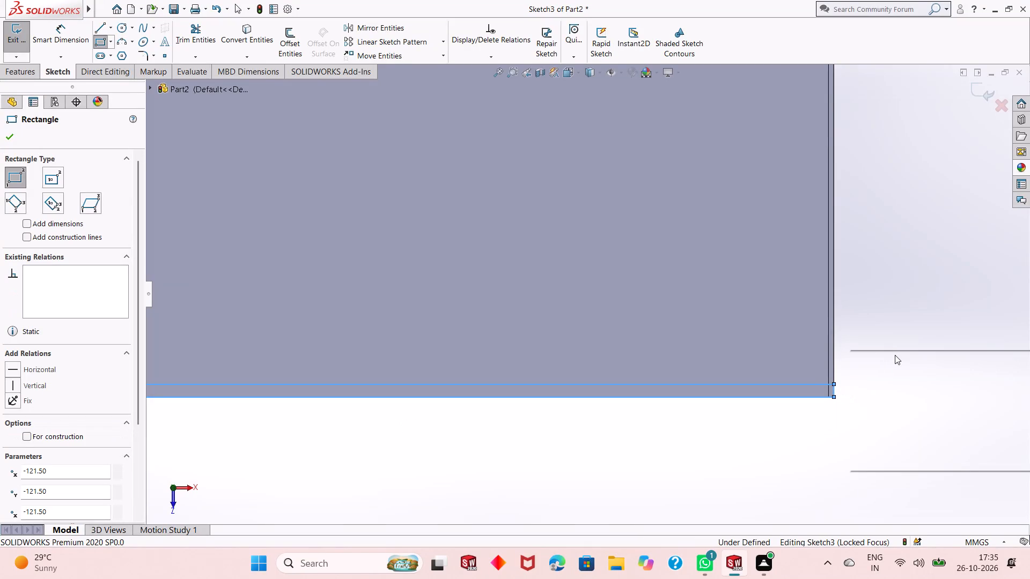
left_click(896, 365)
Dimension the front edge rectangle's width to 1.5 mm.
scroll(614, 397, "up", 4)
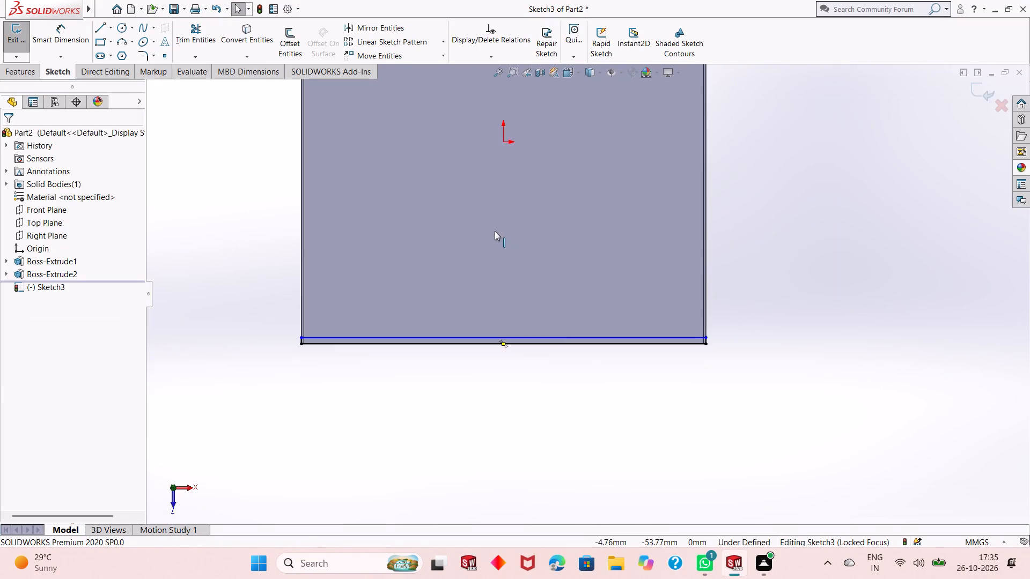
scroll(495, 231, "down", 1)
left_click(67, 35)
scroll(748, 370, "up", 2)
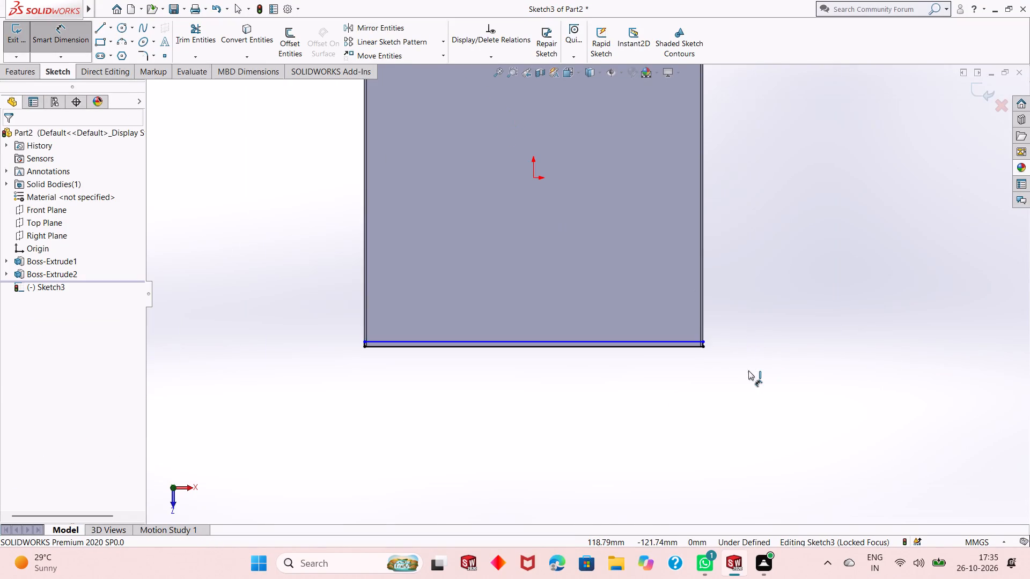
scroll(720, 338, "down", 4)
scroll(653, 343, "down", 6)
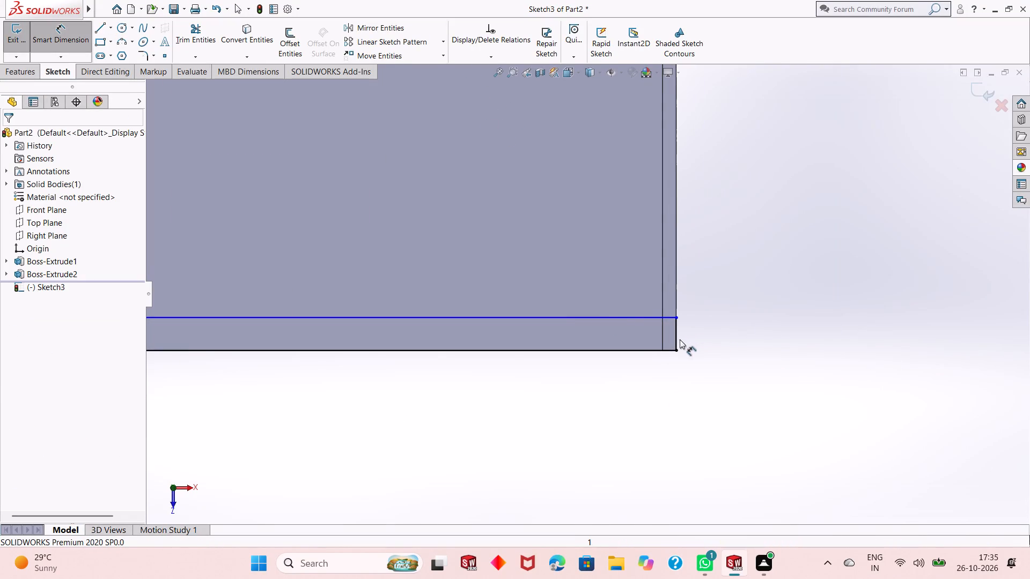
left_click(678, 341)
left_click(801, 340)
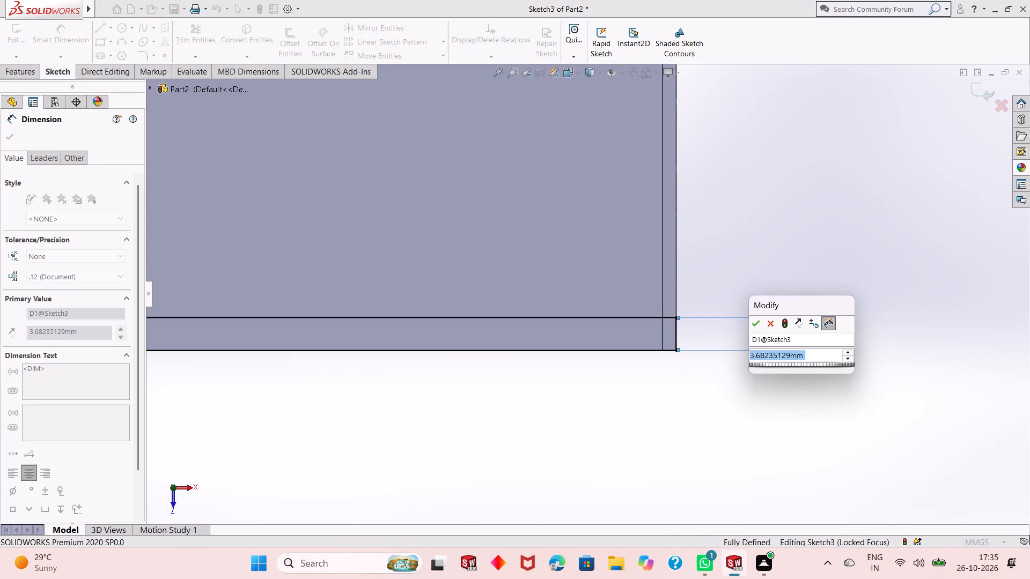
type("1.5")
key("Return")
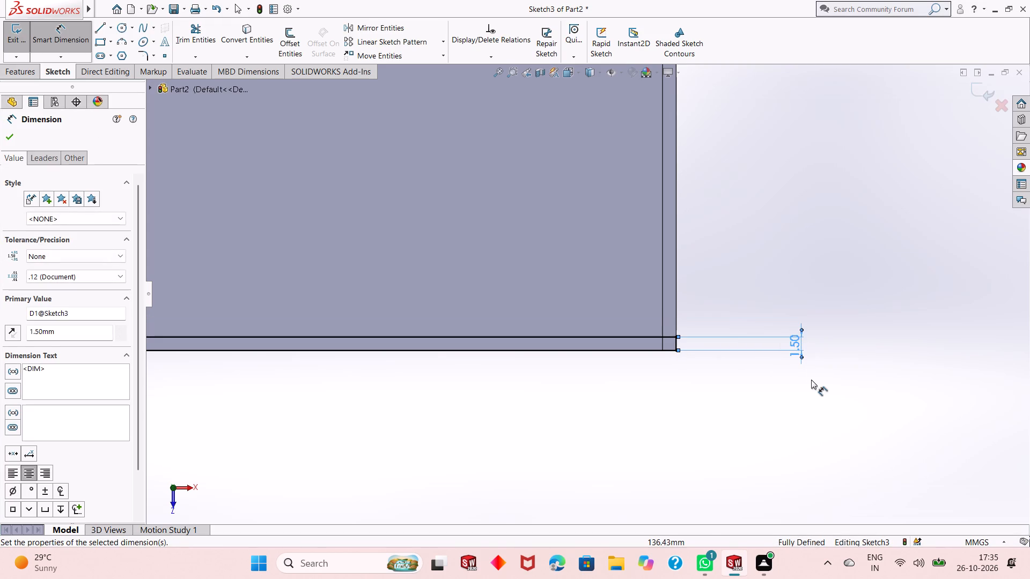
scroll(814, 400, "up", 6)
scroll(503, 401, "up", 4)
scroll(470, 372, "up", 1)
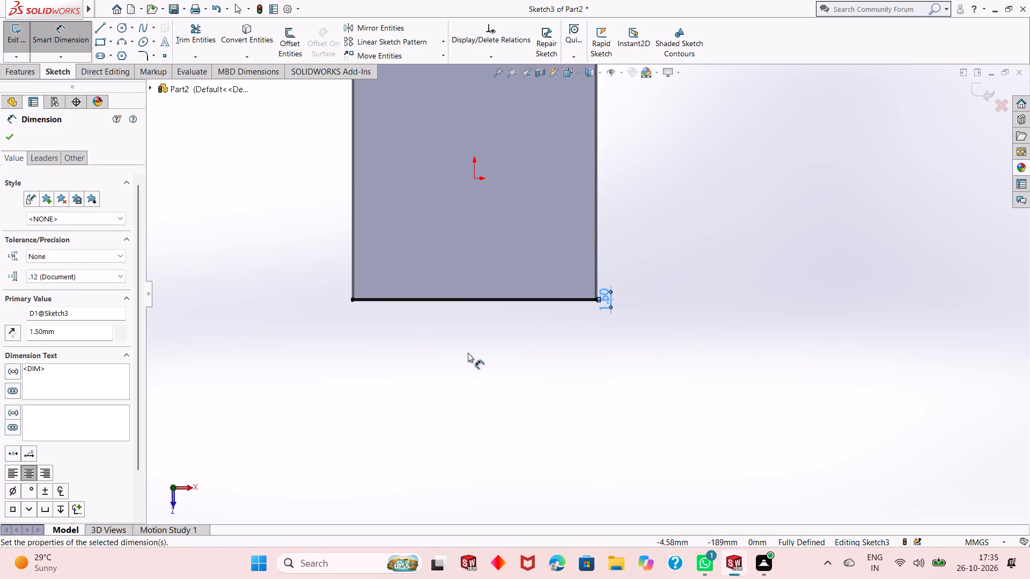
scroll(468, 353, "up", 2)
scroll(454, 190, "up", 2)
scroll(525, 149, "down", 4)
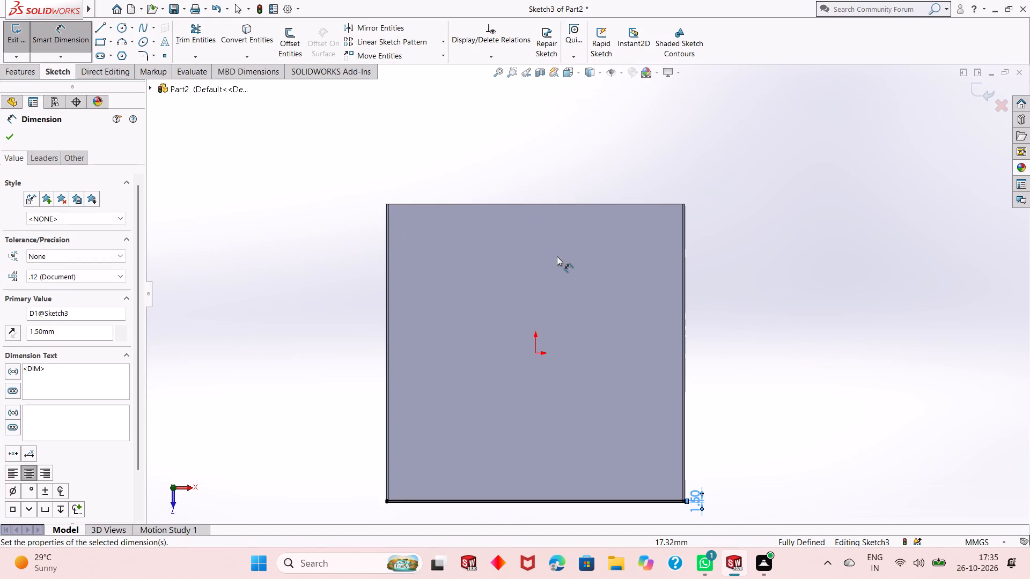
scroll(557, 256, "down", 1)
right_click(292, 165)
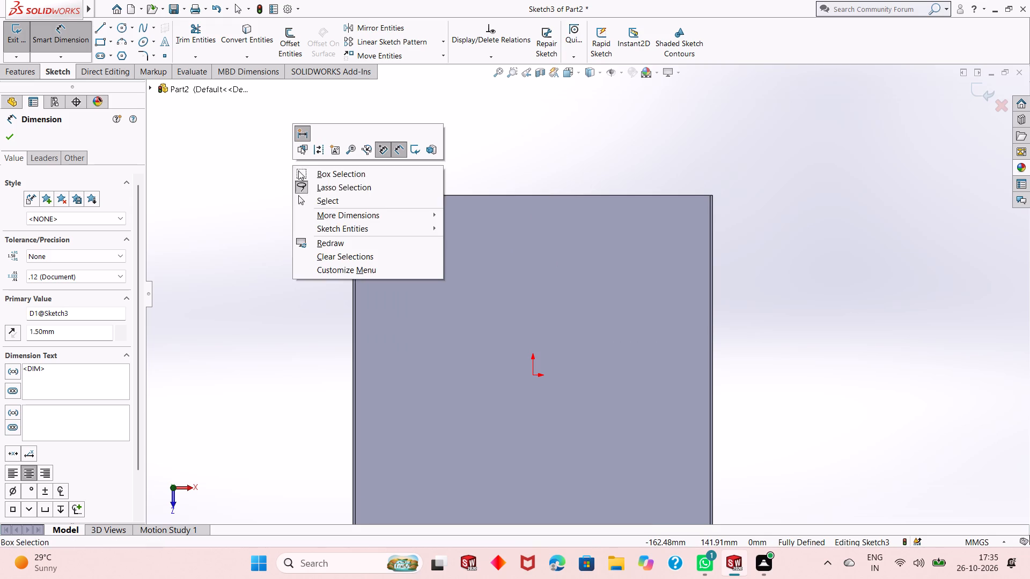
left_click(315, 201)
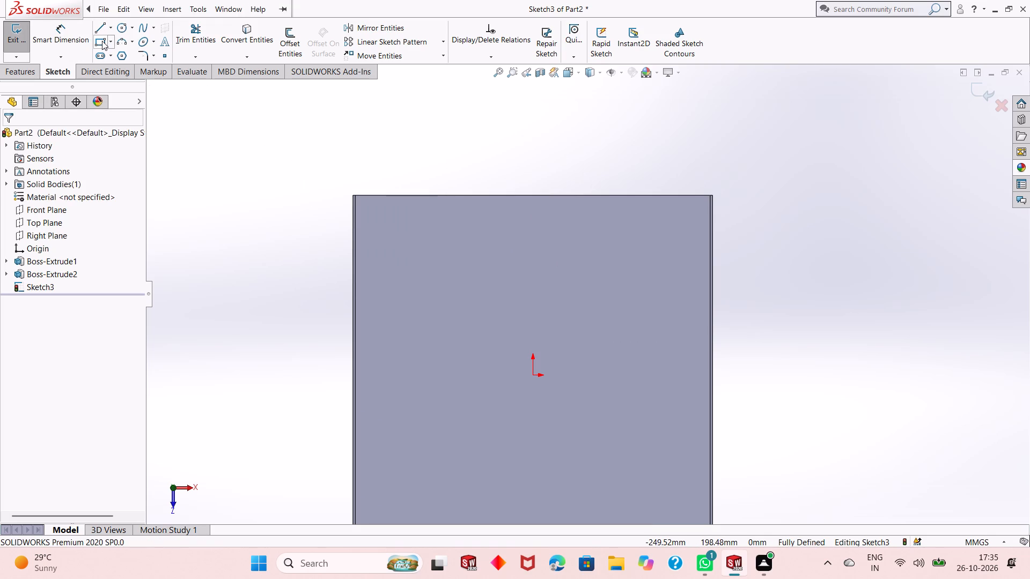
In the same sketch, add a corner rectangle about 3.7 mm wide along the plate's full 243 mm back edge.
left_click(101, 42)
scroll(457, 205, "down", 4)
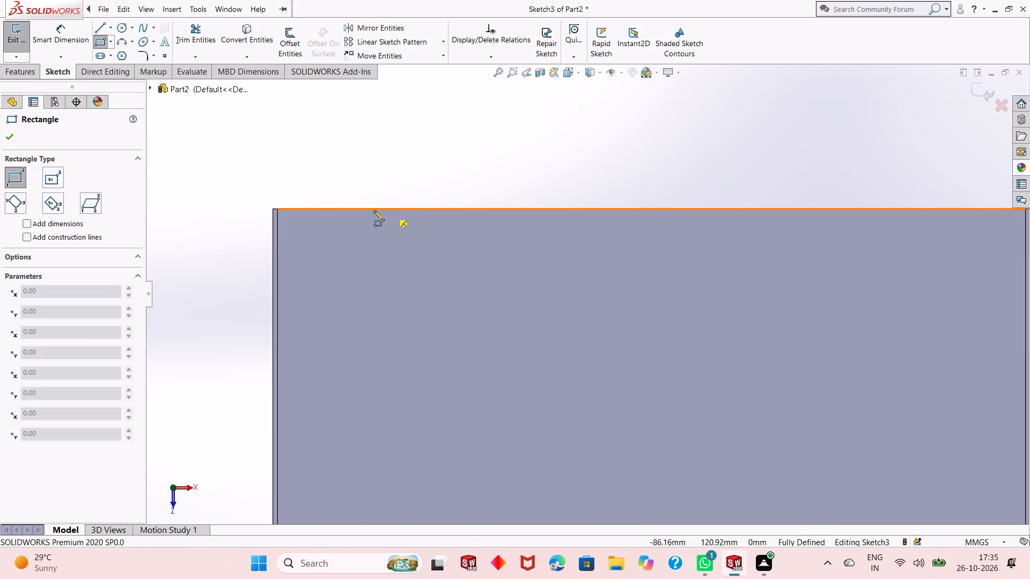
left_click(272, 210)
scroll(389, 258, "down", 2)
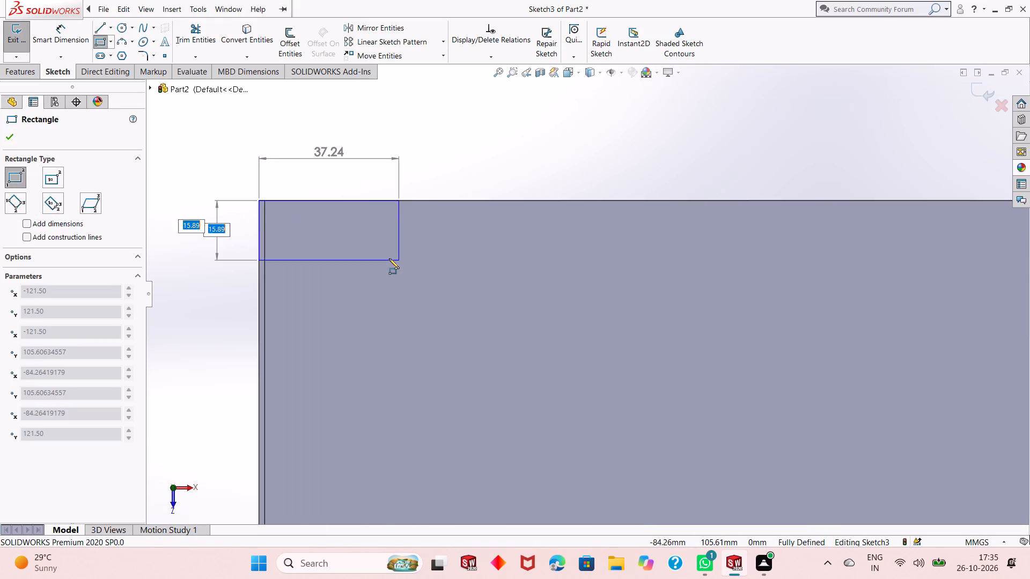
scroll(389, 258, "up", 6)
scroll(857, 264, "down", 3)
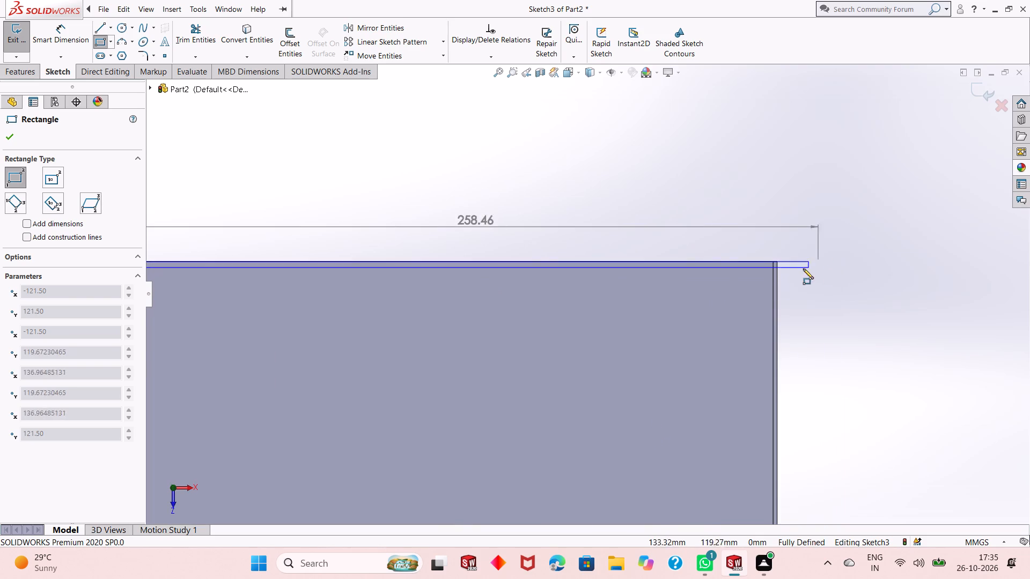
scroll(779, 269, "down", 3)
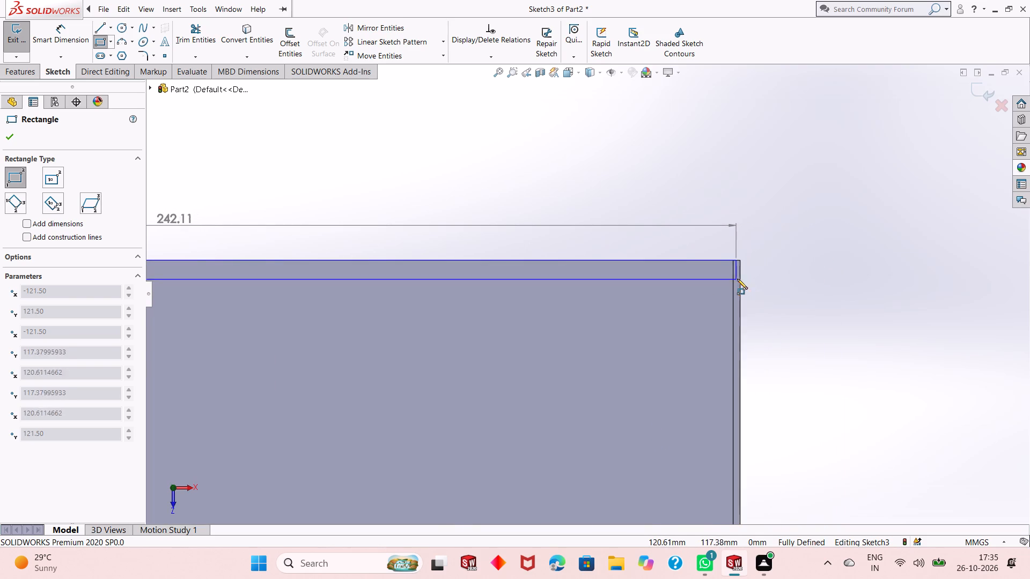
left_click(738, 277)
right_click(777, 259)
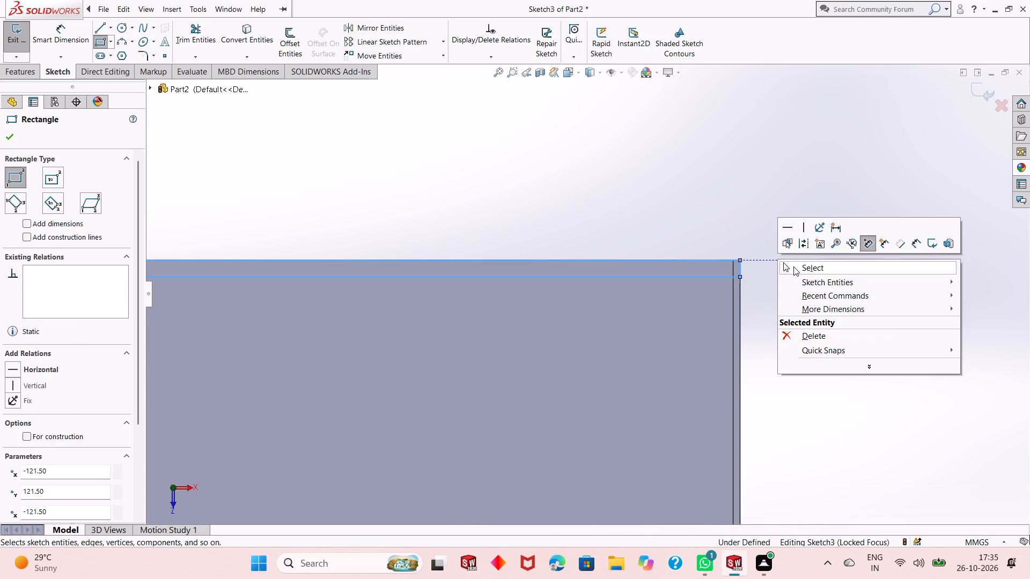
left_click(793, 266)
Dimension the back edge rectangle's width to 1.5 mm.
left_click(52, 30)
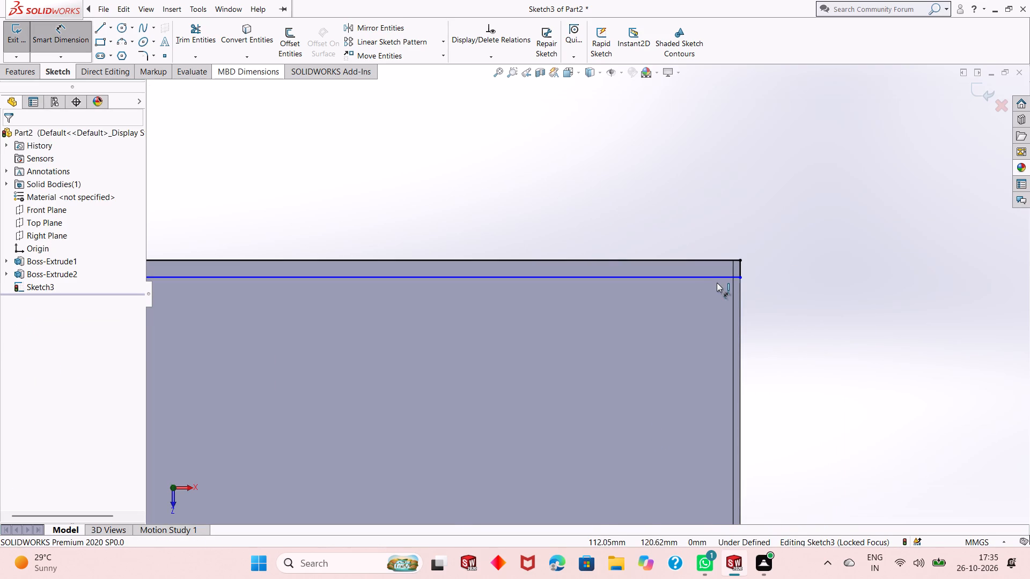
left_click(738, 266)
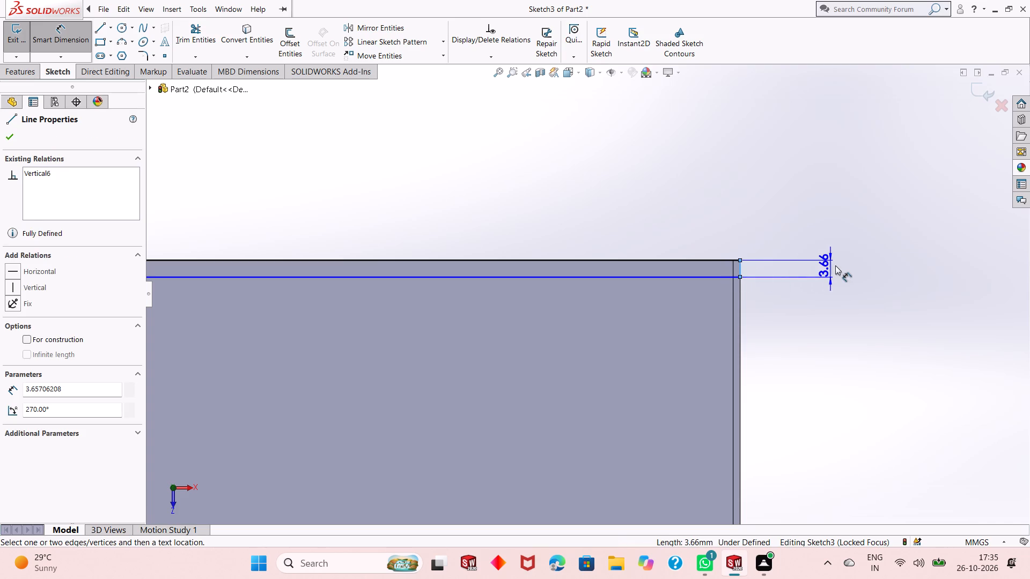
left_click(842, 265)
type("1.5")
key("Return")
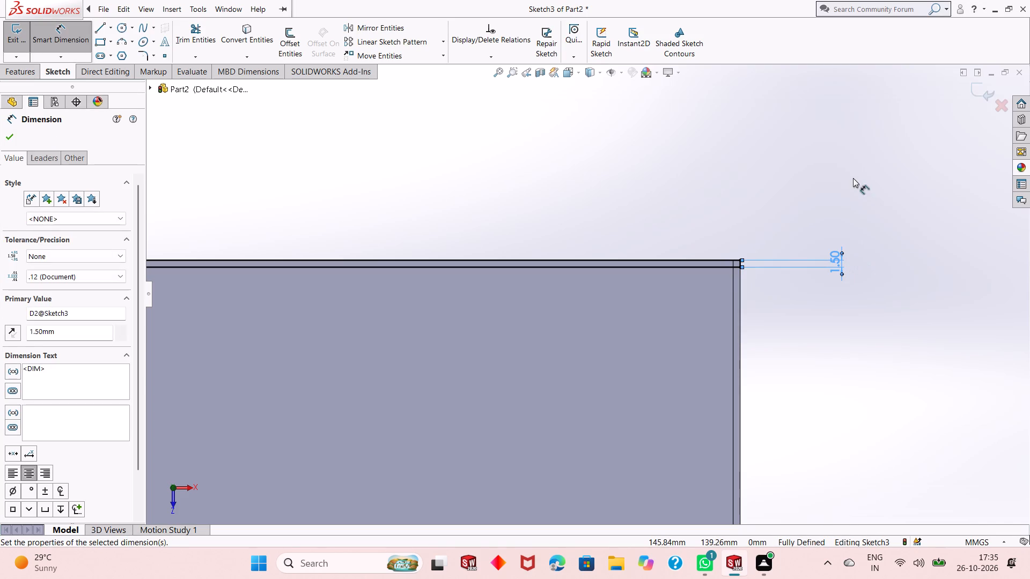
right_click(853, 178)
left_click(871, 215)
Extrude the front and back edge rectangles upward as walls with a blind depth of 67.5 mm.
scroll(738, 310, "up", 3)
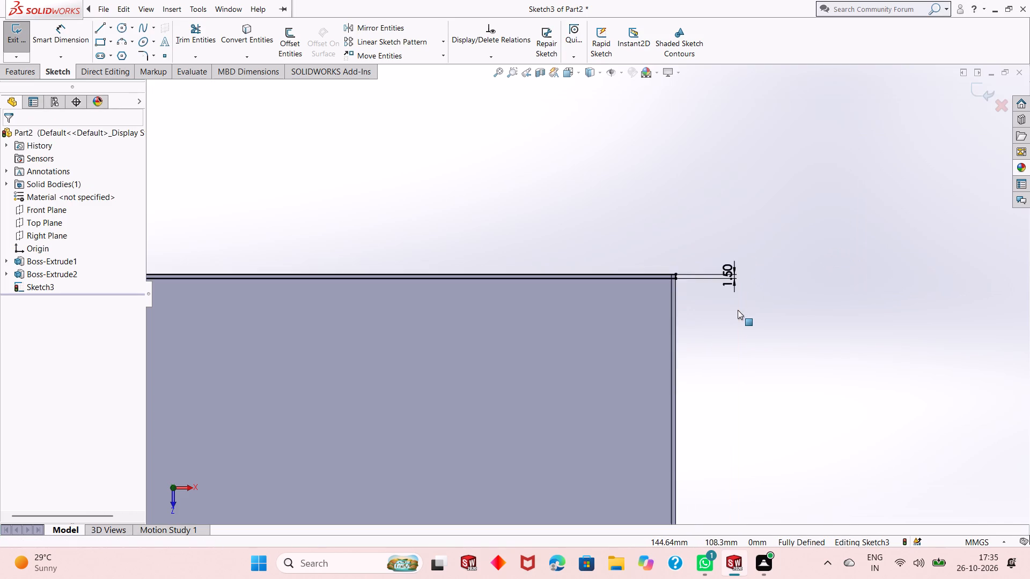
scroll(738, 310, "up", 6)
scroll(696, 388, "up", 1)
scroll(481, 418, "down", 2)
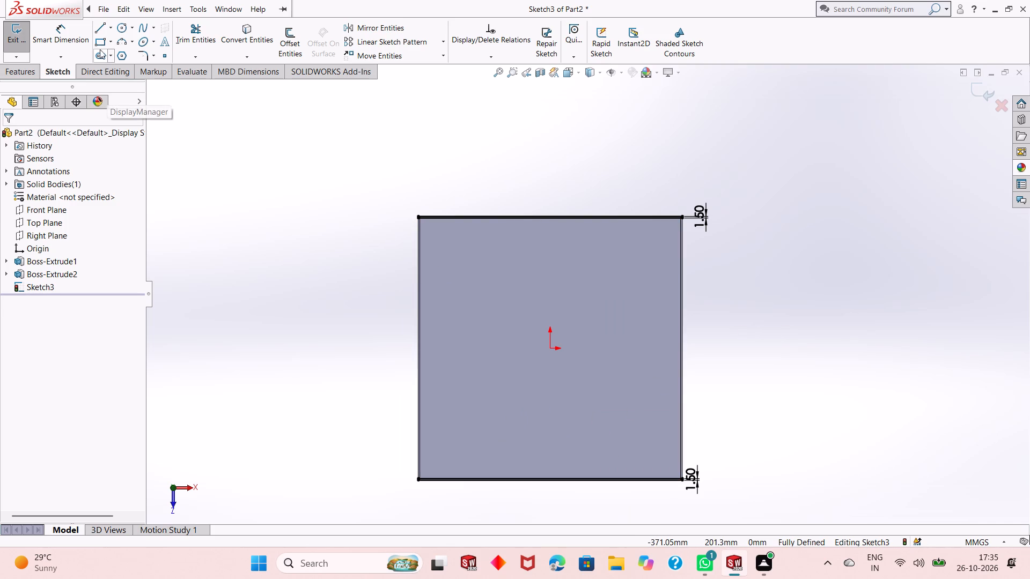
left_click(11, 72)
left_click(19, 50)
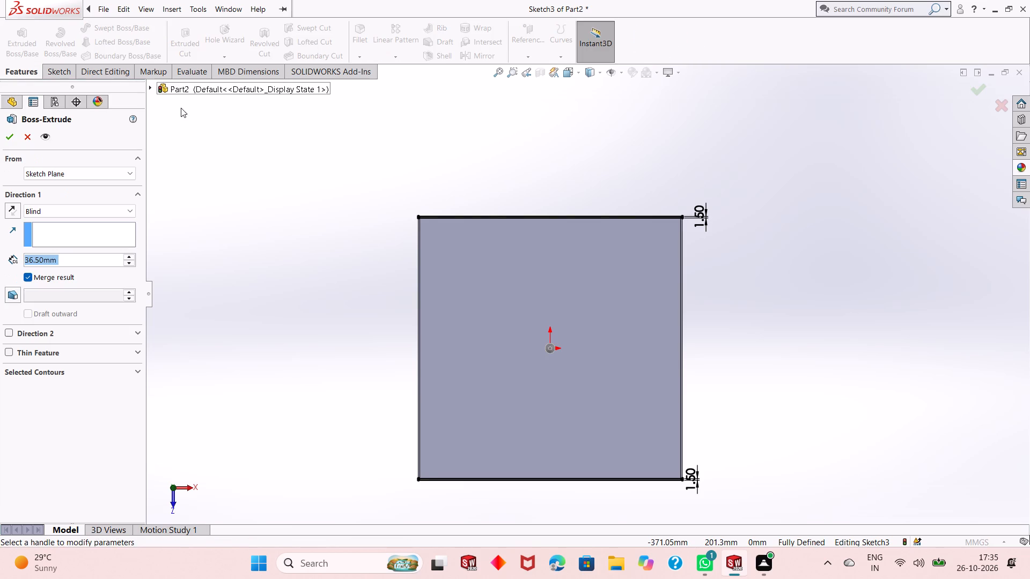
middle_click_drag(638, 467, 630, 323)
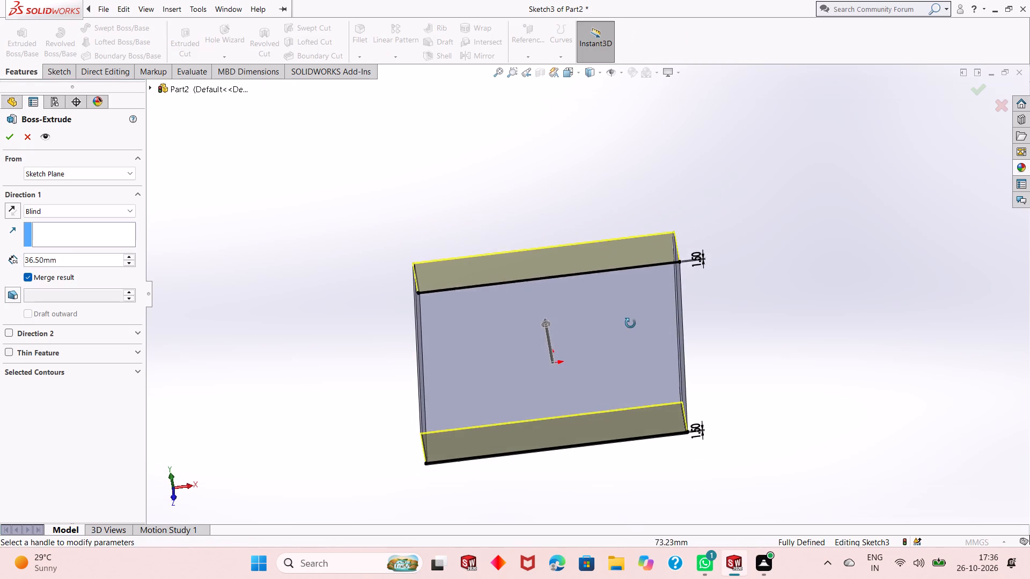
middle_click_drag(630, 323, 630, 312)
left_click(79, 261)
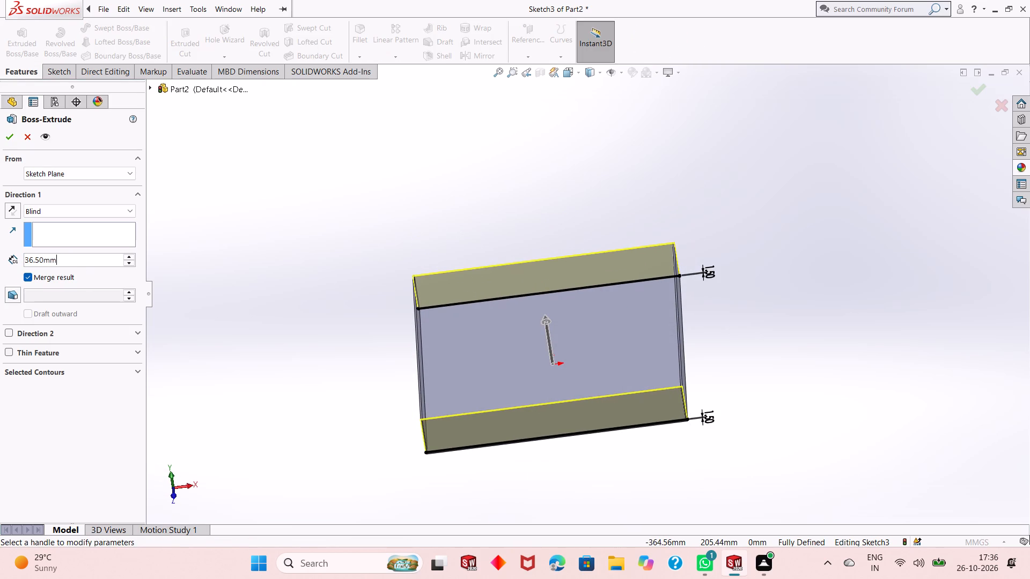
left_click(79, 261)
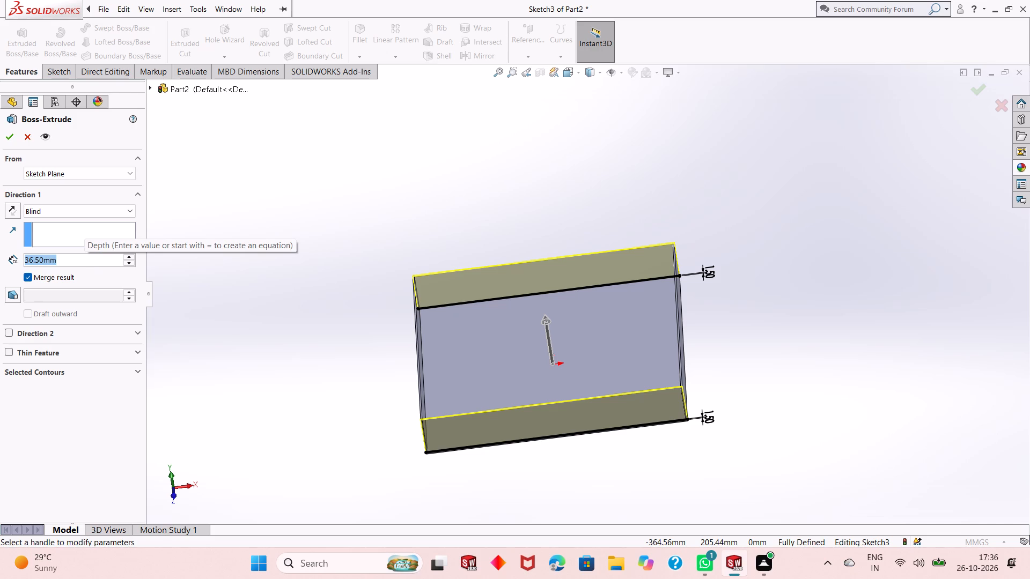
type("67.5")
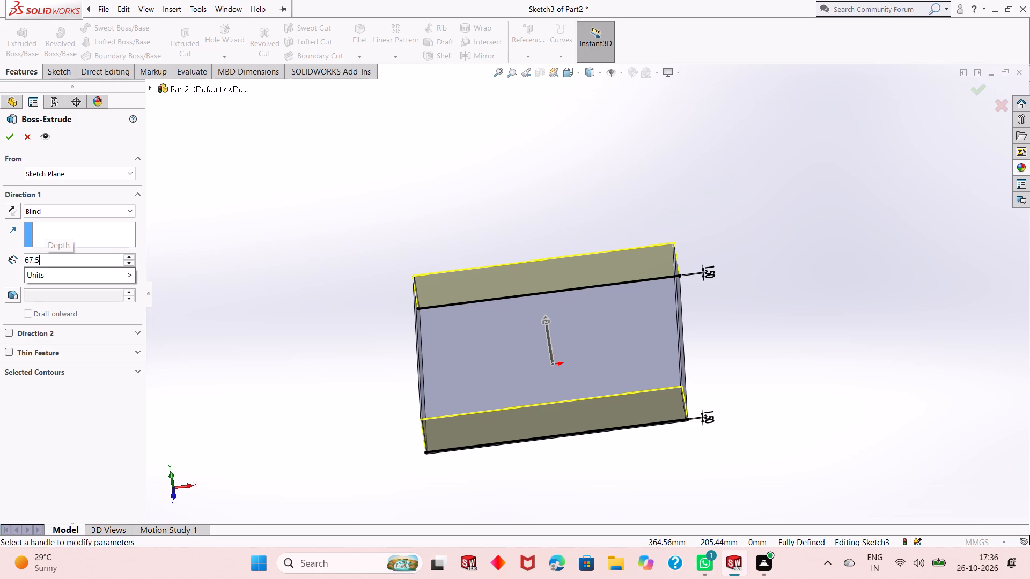
key("Return")
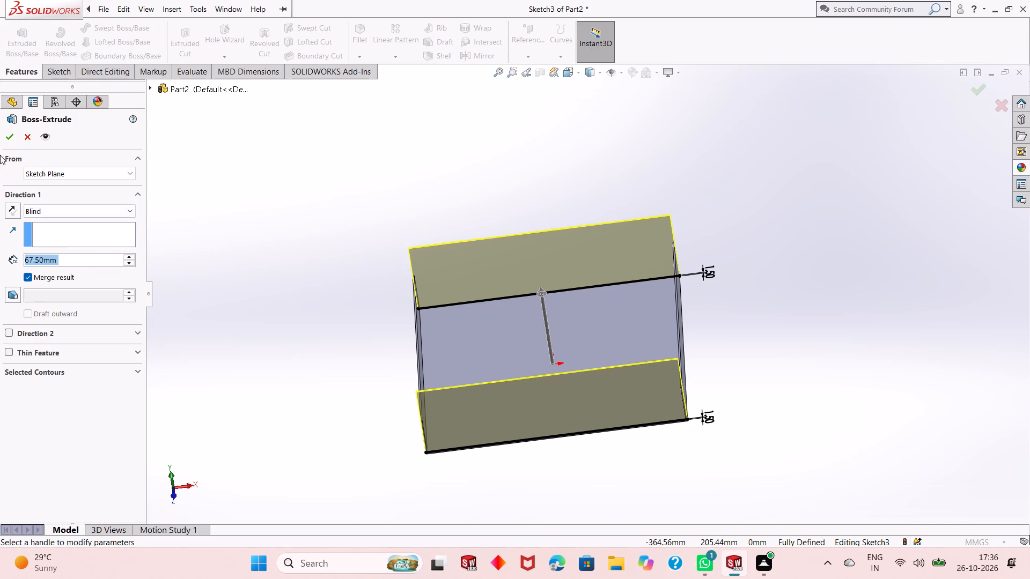
left_click(13, 143)
left_click(286, 373)
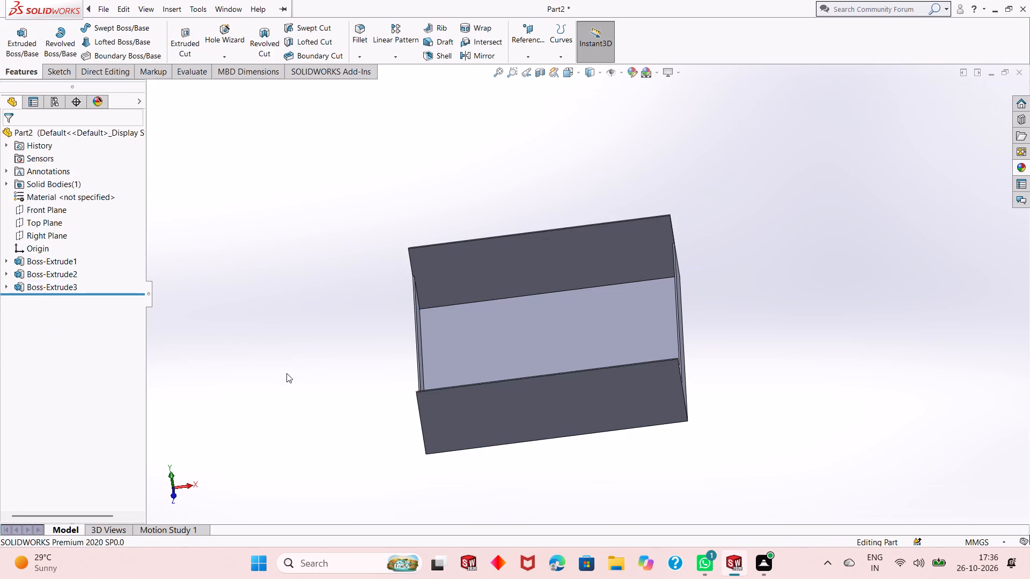
Start a new sketch on the plate's upper face and draw a corner rectangle inward from the plate's back left outer corner.
middle_click_drag(557, 448, 564, 390)
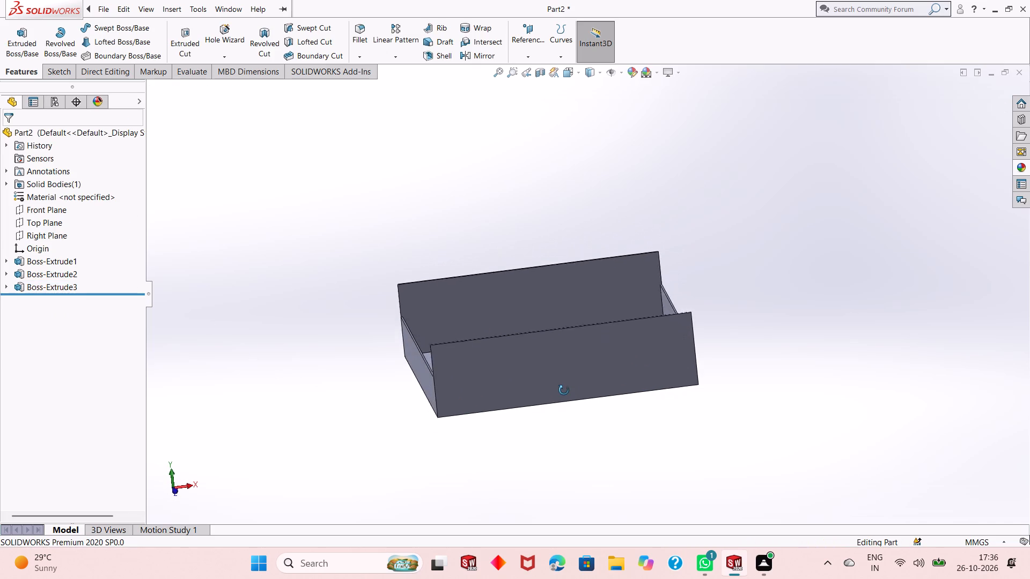
middle_click_drag(564, 390, 498, 384)
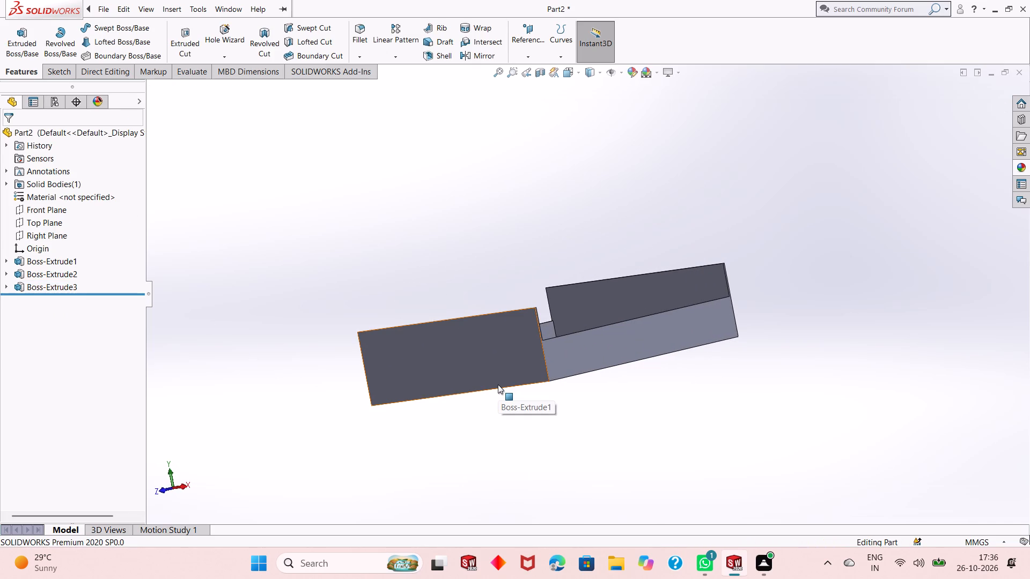
middle_click_drag(619, 329, 636, 400)
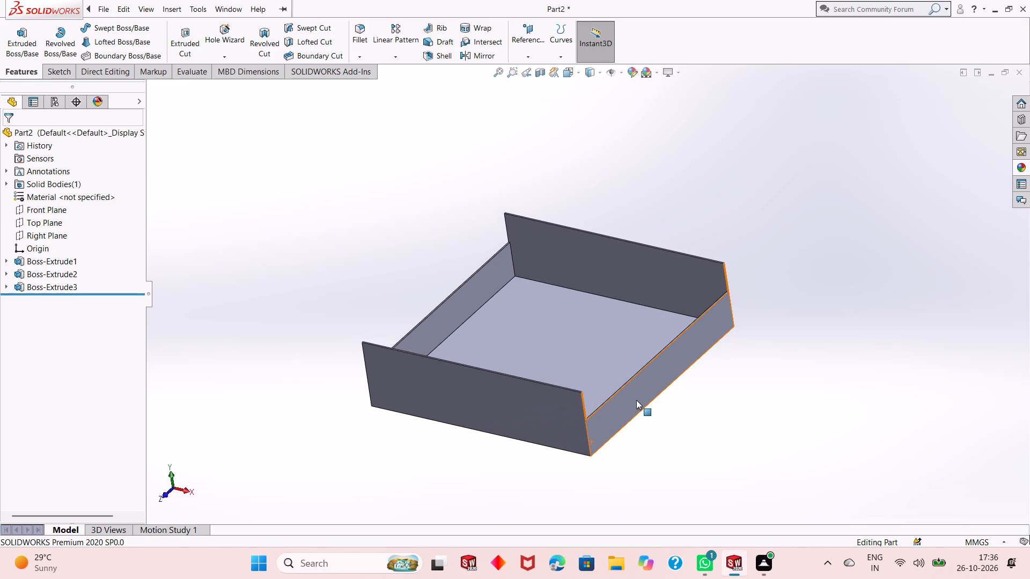
left_click(605, 362)
left_click(657, 328)
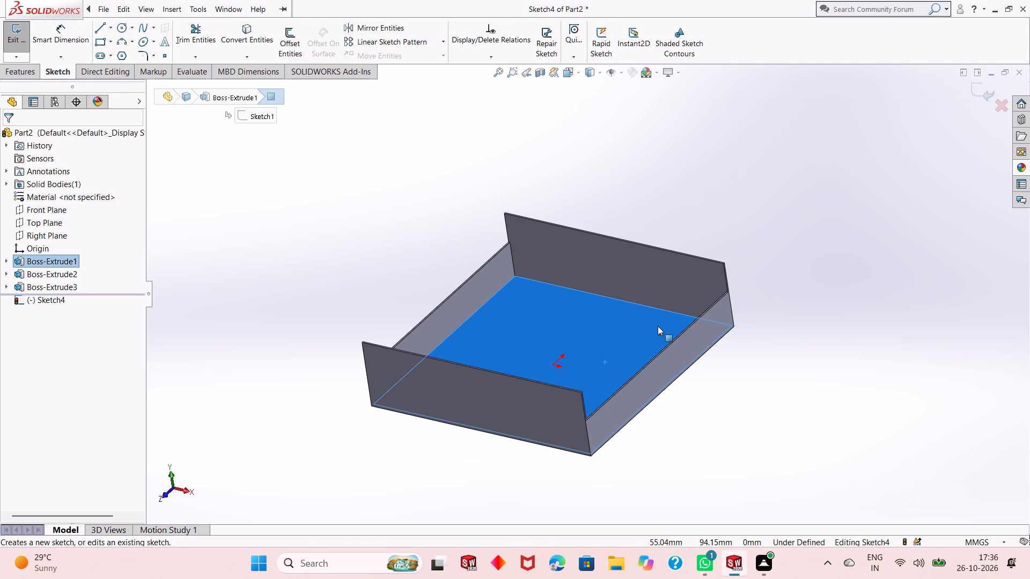
key("ctrl+8")
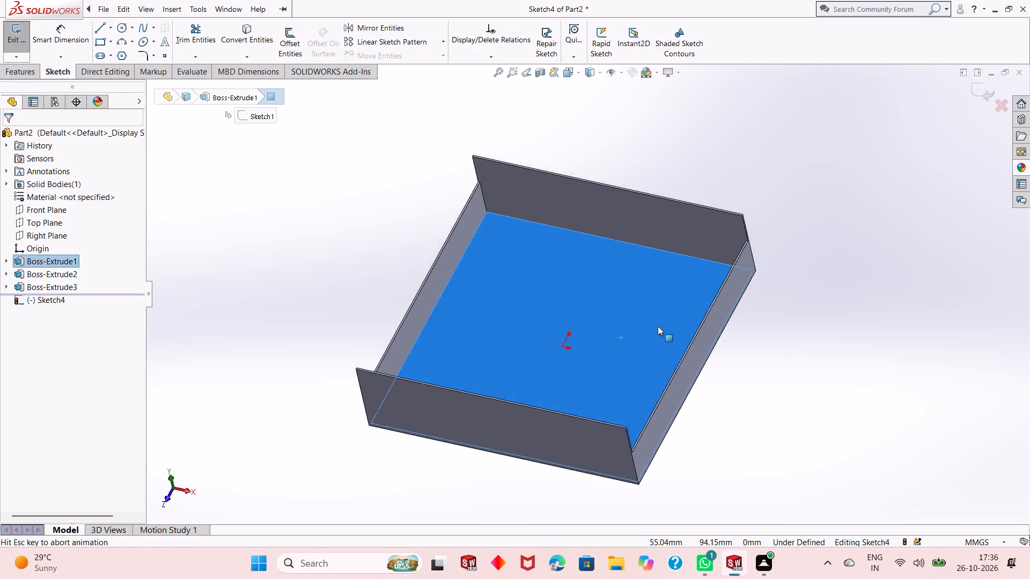
scroll(658, 326, "up", 1)
left_click(782, 247)
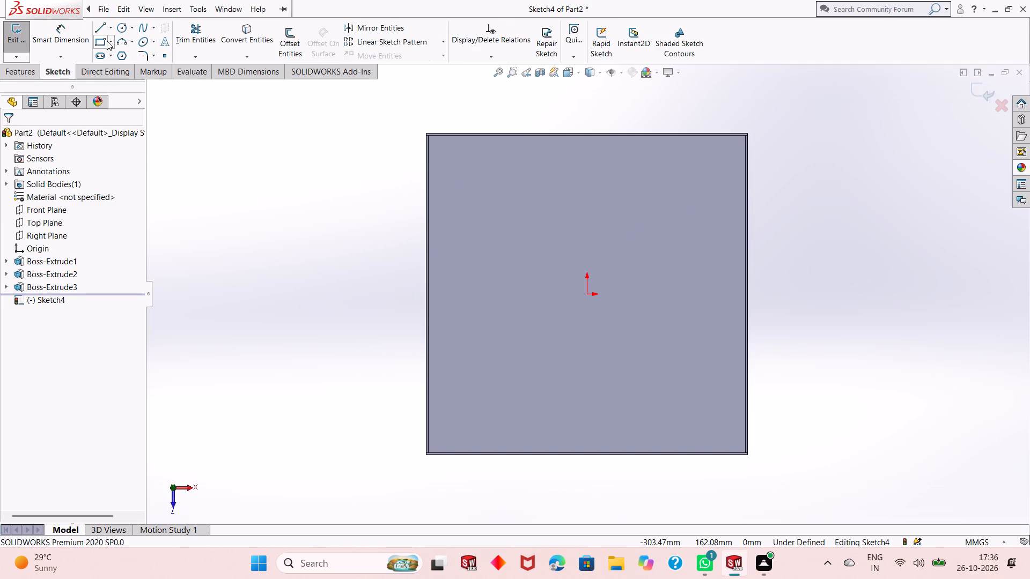
left_click(98, 43)
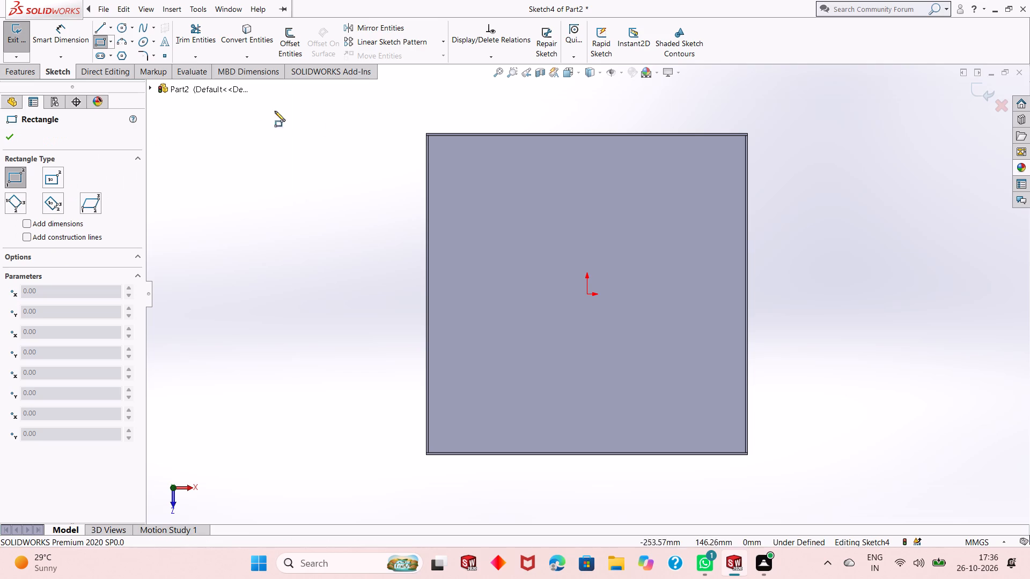
scroll(497, 128, "down", 3)
scroll(384, 174, "down", 1)
scroll(472, 187, "up", 2)
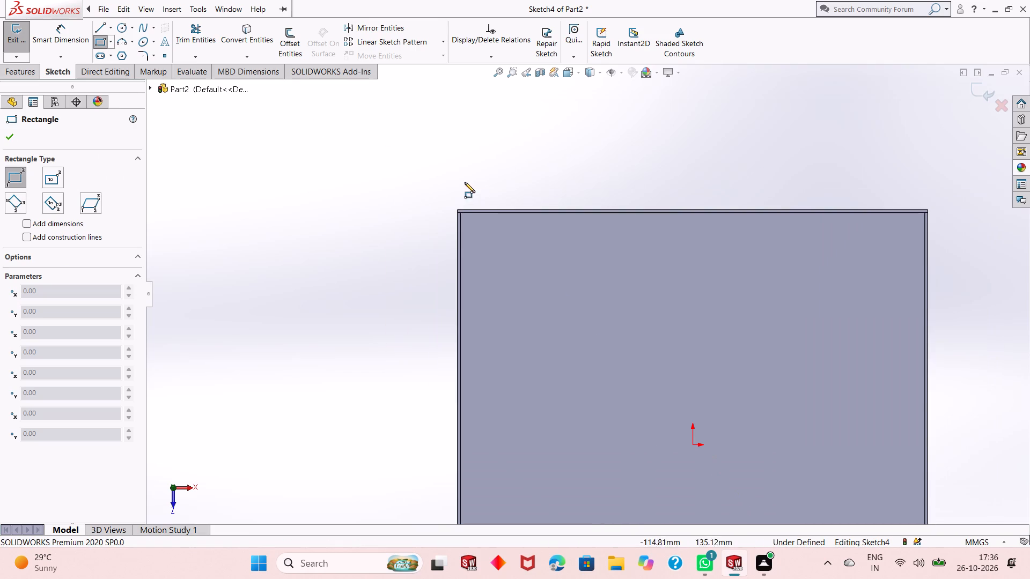
left_click(457, 209)
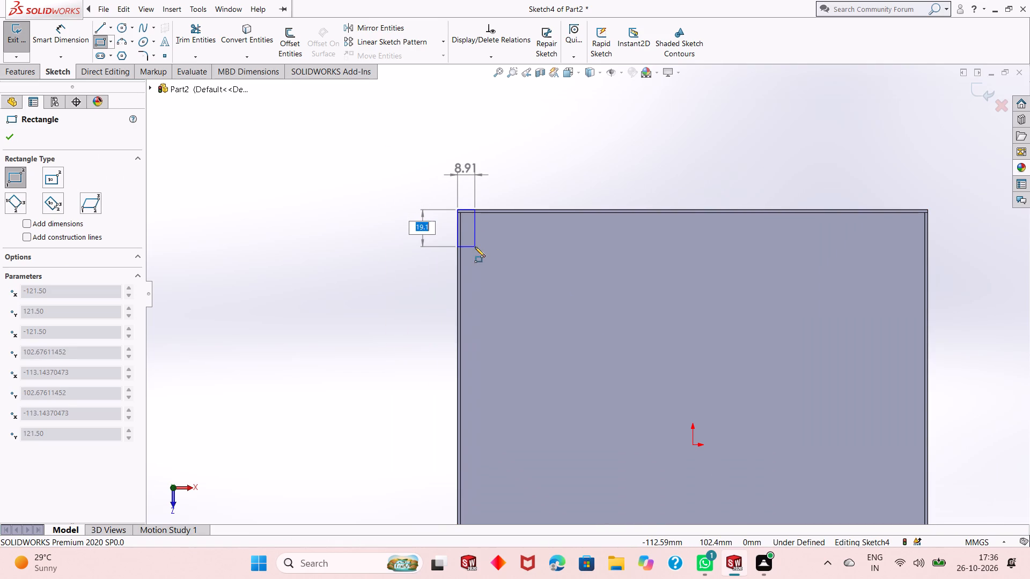
left_click(486, 284)
In the same sketch, add a corner rectangle extending inward from the plate's front left outer corner.
scroll(507, 287, "up", 4)
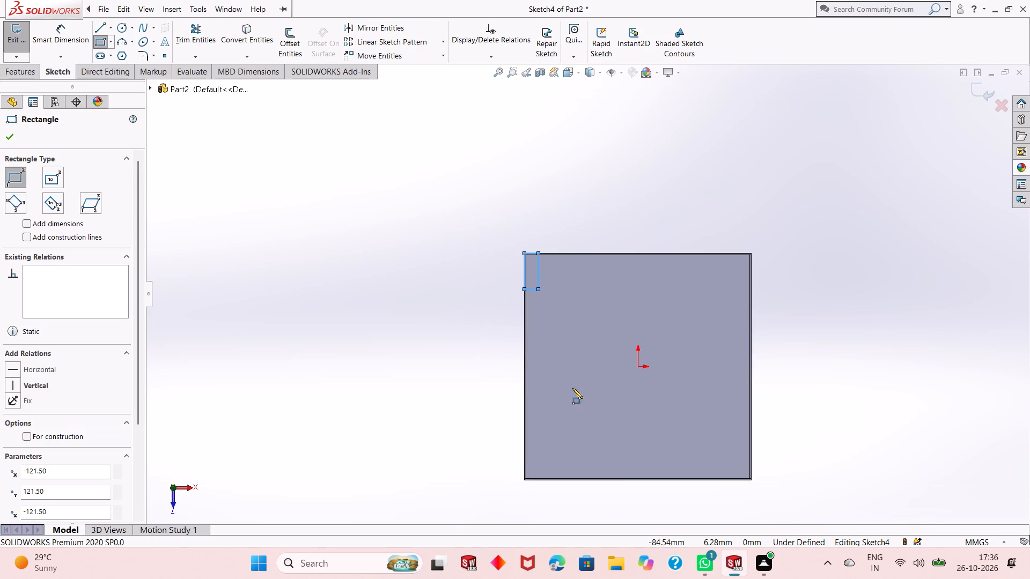
scroll(598, 501, "down", 3)
scroll(550, 372, "down", 3)
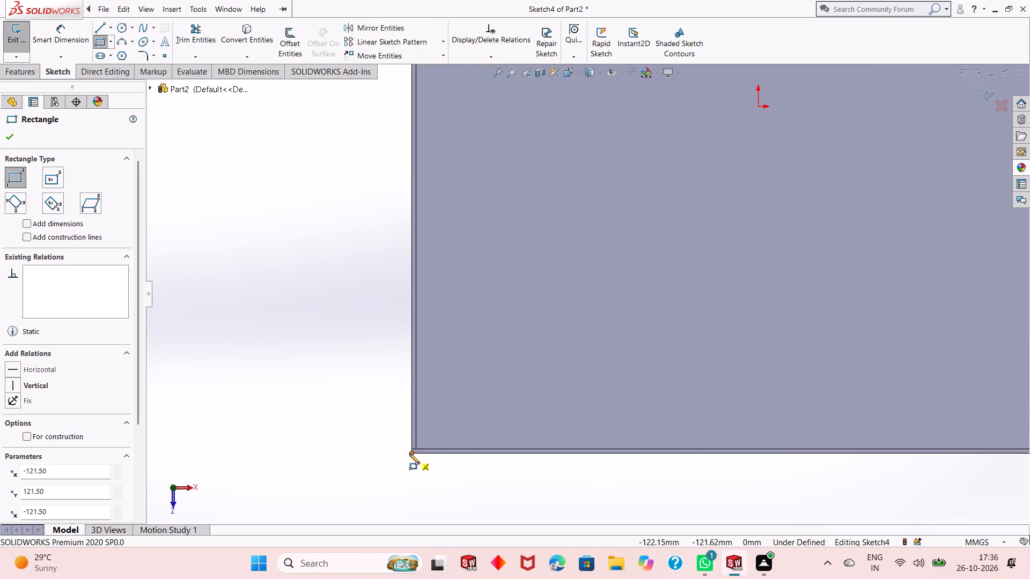
left_click(411, 455)
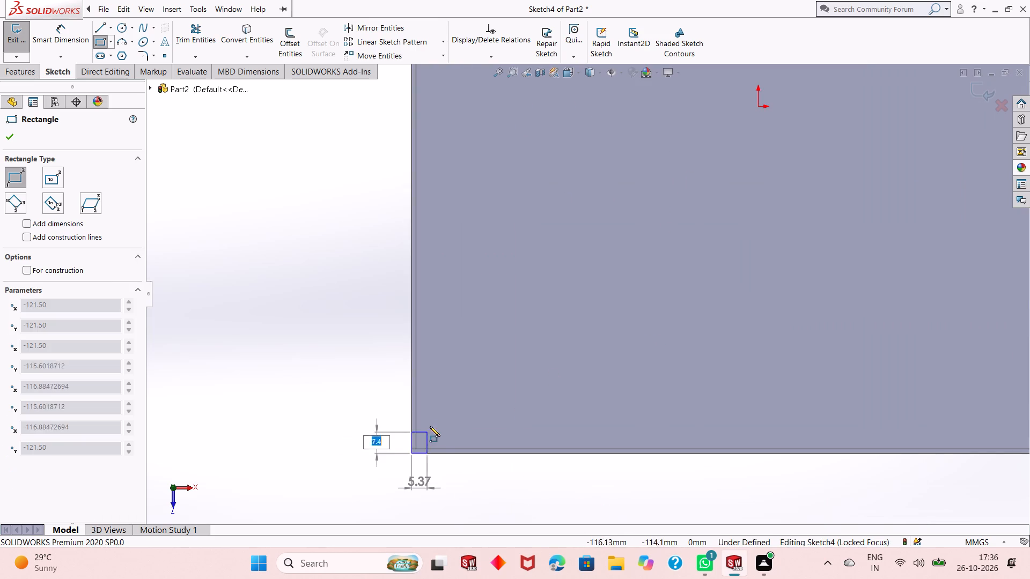
left_click(451, 365)
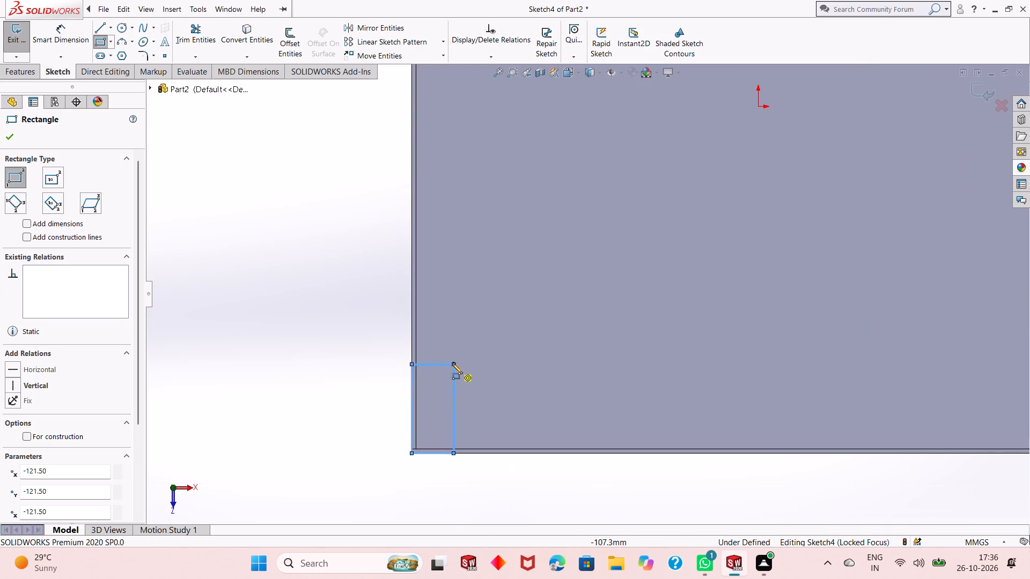
Add a corner rectangle about 36 mm long extending inward from the plate's front right outer corner.
scroll(416, 400, "up", 4)
scroll(875, 295, "down", 3)
scroll(734, 413, "down", 1)
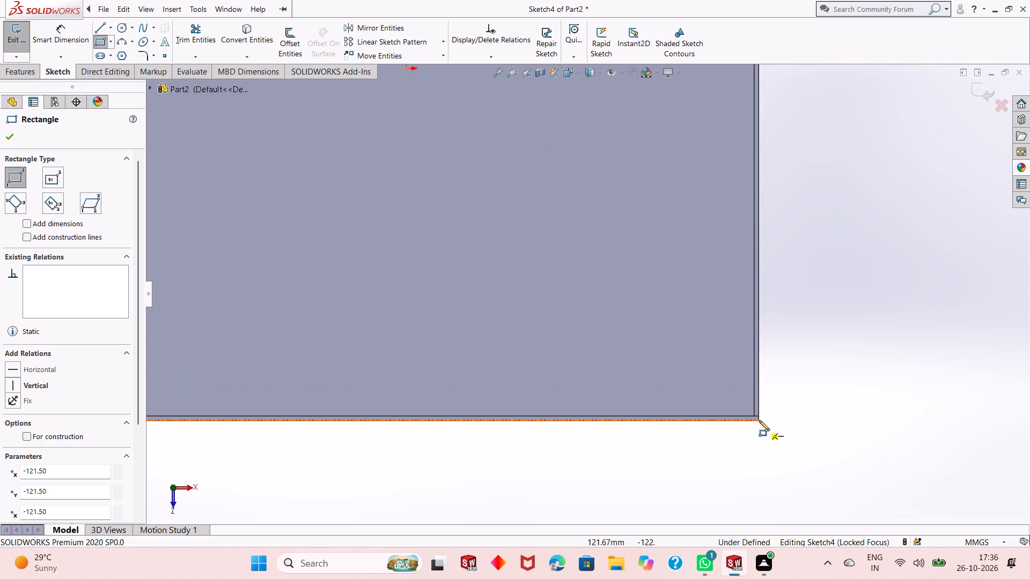
left_click(757, 421)
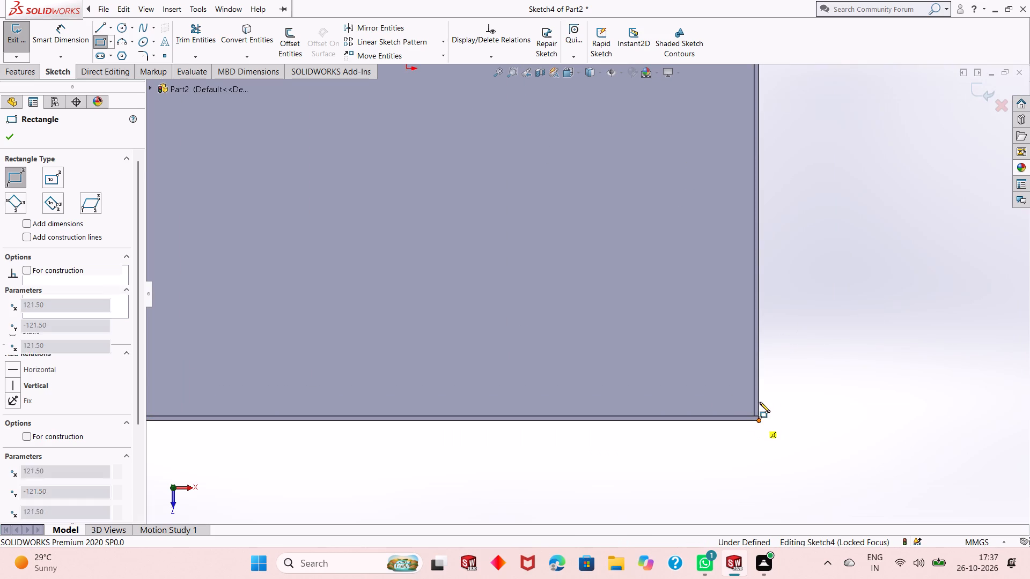
left_click(713, 317)
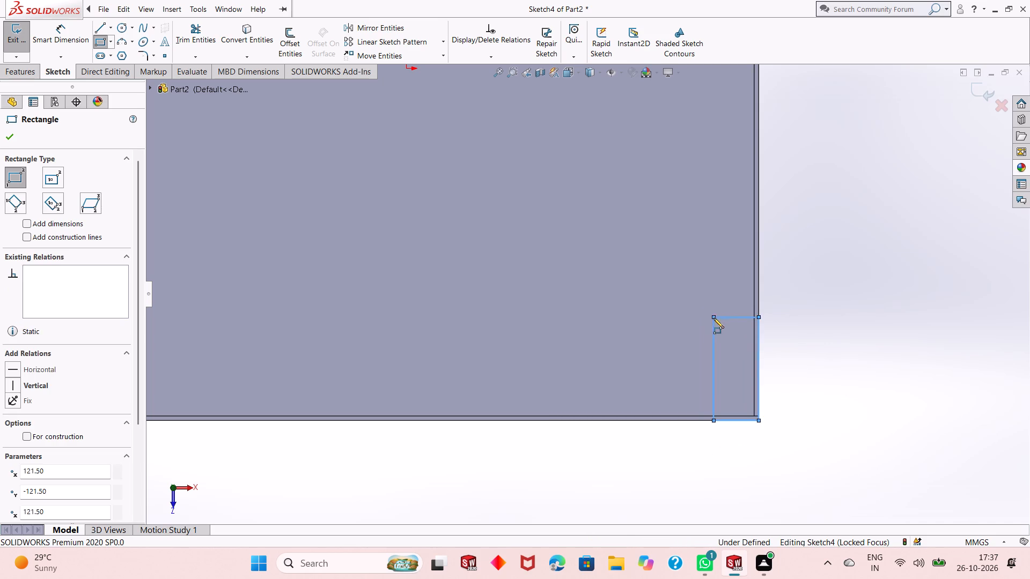
Add a corner rectangle about 13 mm wide extending inward from the plate's back right outer corner, and finish drawing rectangles.
scroll(772, 411, "down", 1)
scroll(772, 411, "up", 5)
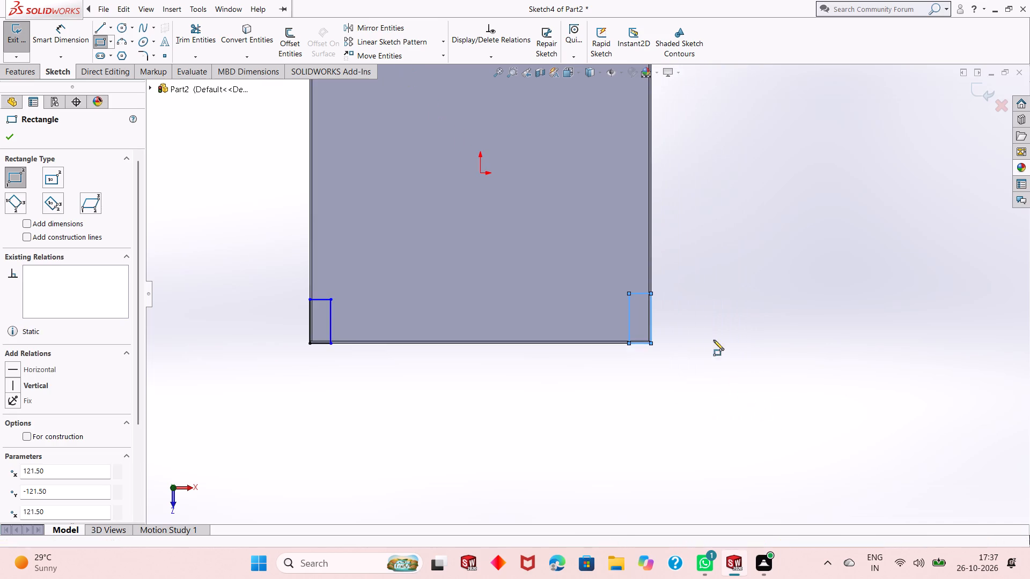
scroll(713, 340, "up", 2)
scroll(652, 146, "up", 1)
scroll(596, 125, "down", 6)
scroll(604, 198, "down", 2)
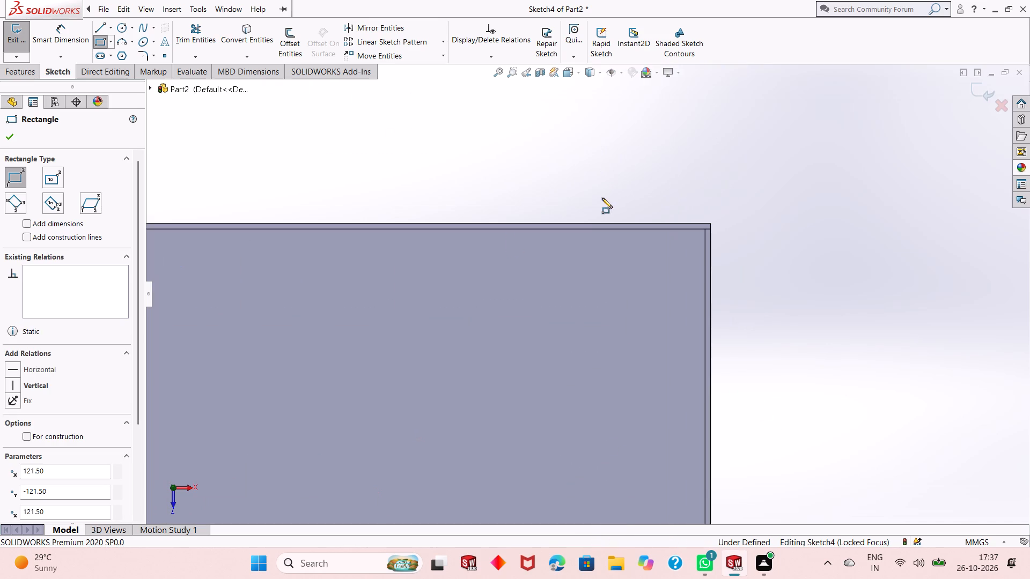
scroll(602, 198, "down", 2)
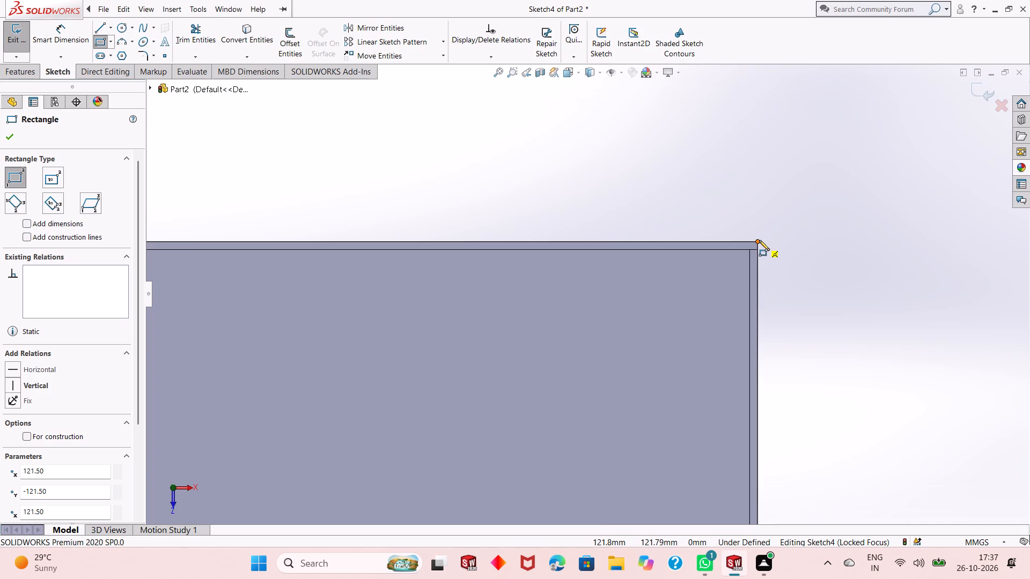
left_click(759, 240)
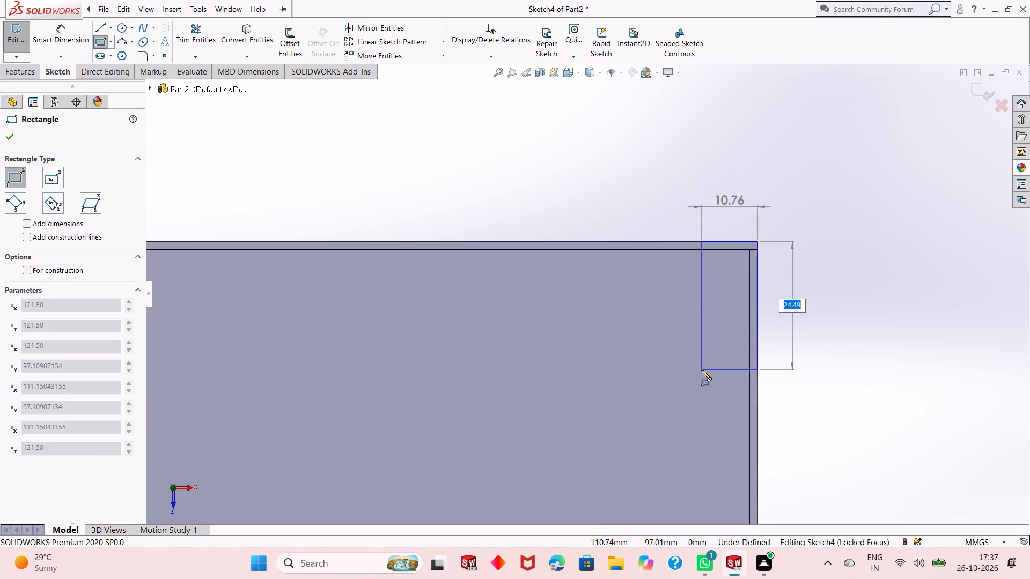
left_click(687, 409)
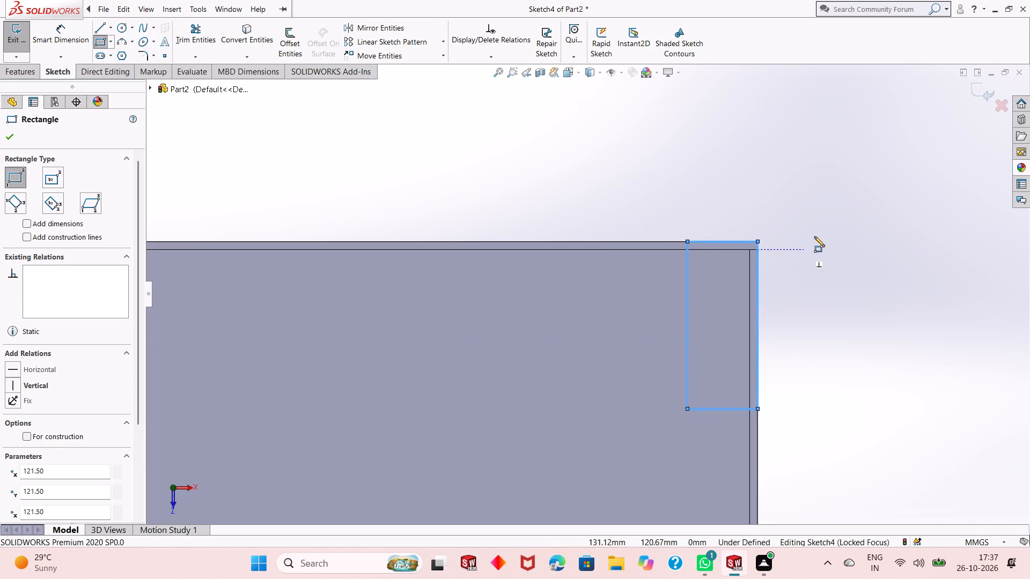
right_click(817, 227)
left_click(826, 231)
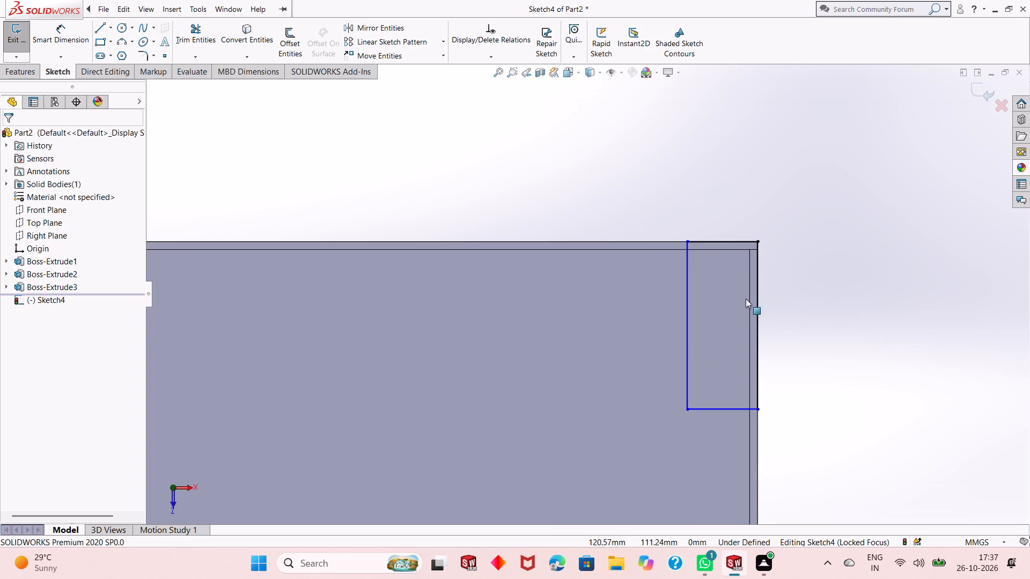
Dimension the width of the back right corner rectangle at 35 mm, and correct it to 1.5 mm.
left_click(35, 41)
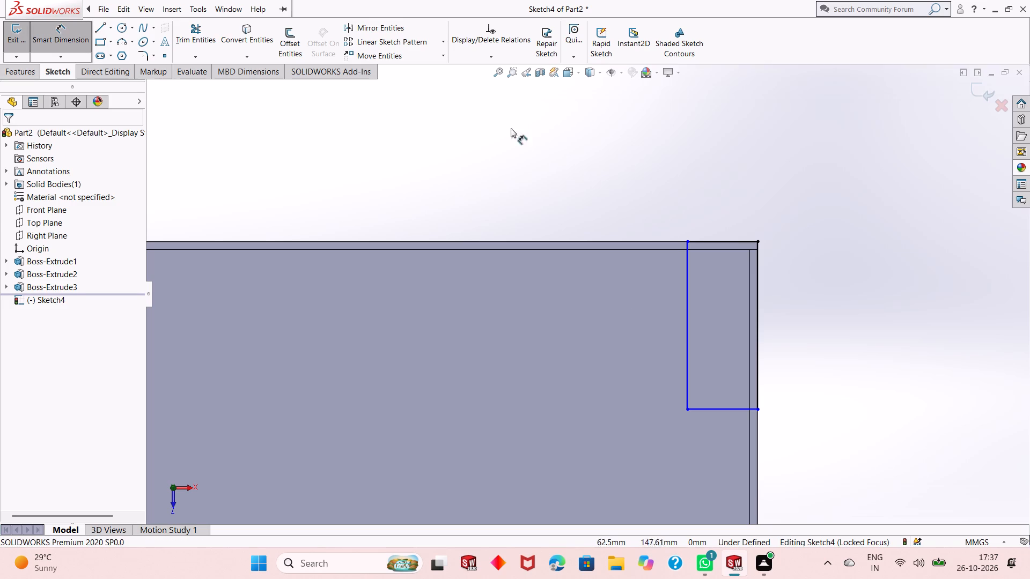
left_click(747, 241)
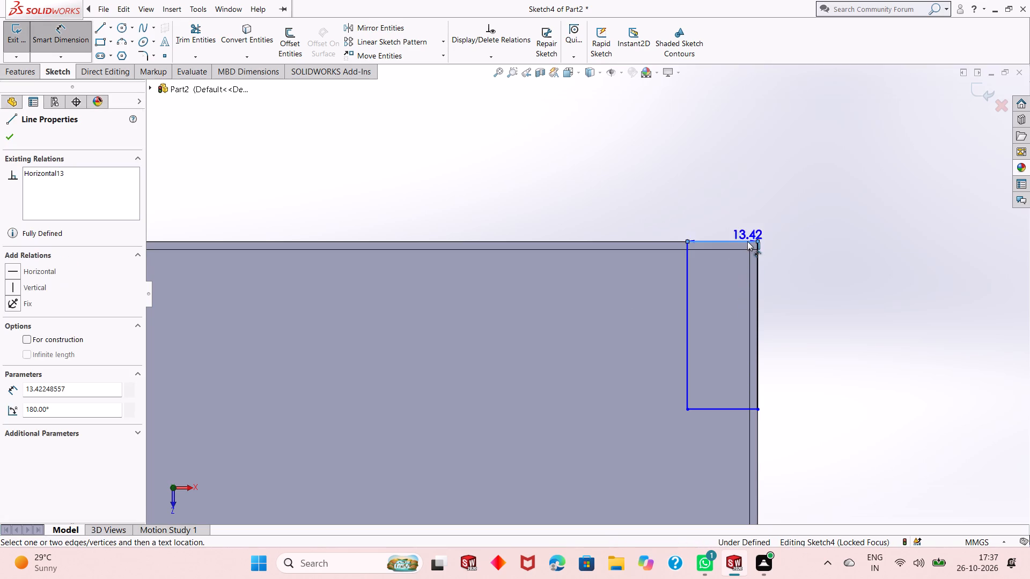
left_click(751, 168)
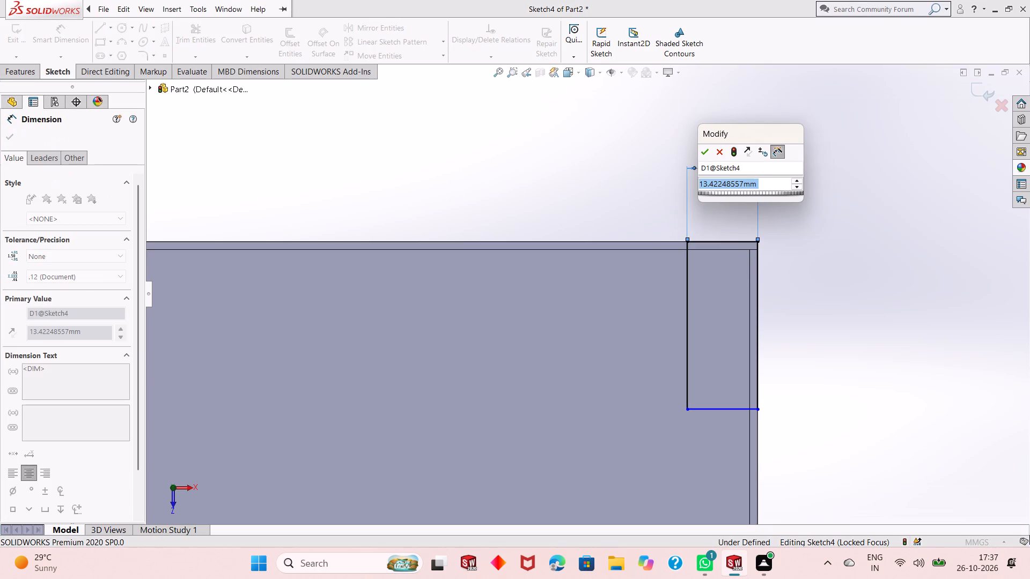
type("35")
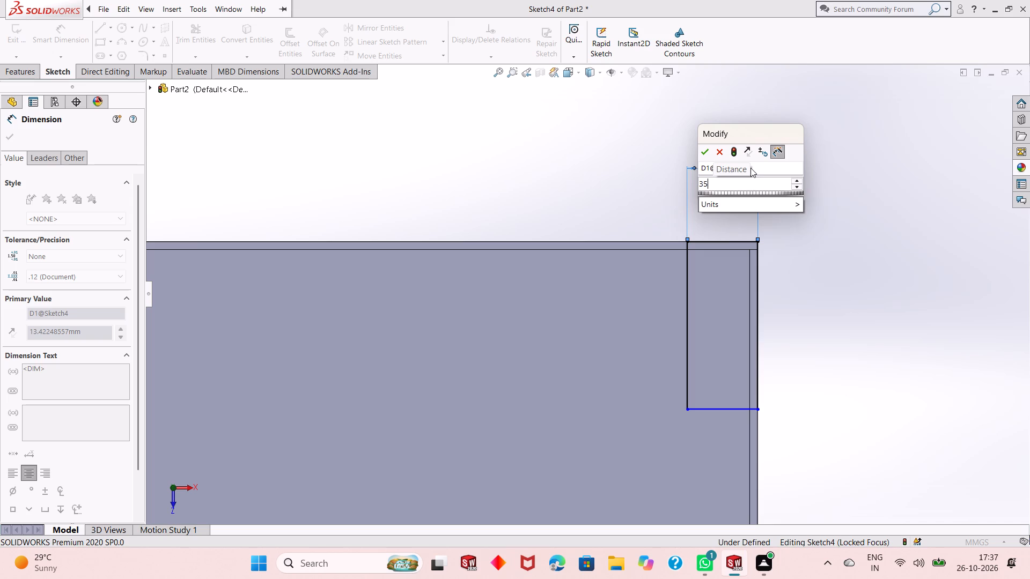
key("Return")
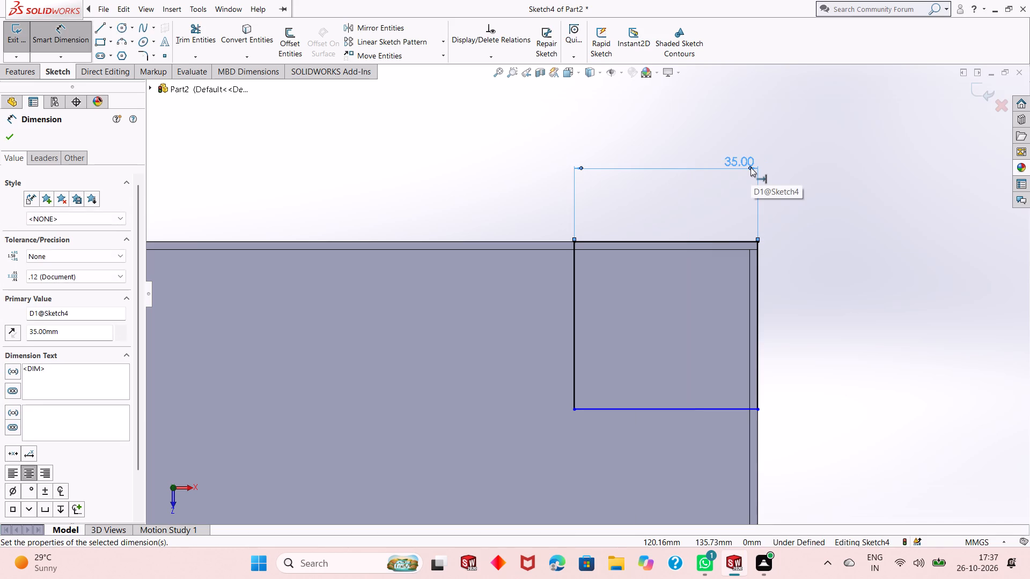
double_click(746, 163)
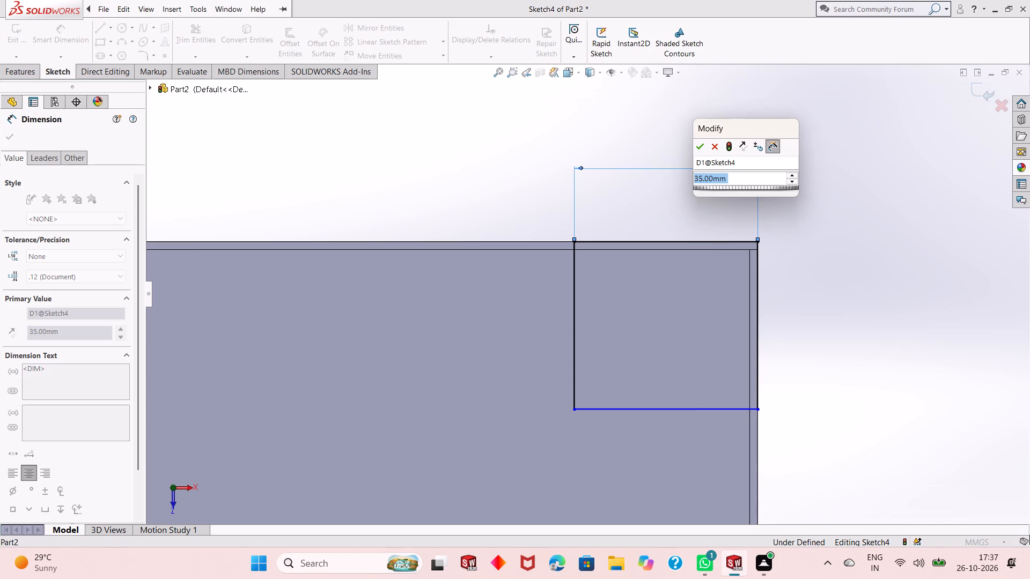
type("1.5")
key("Return")
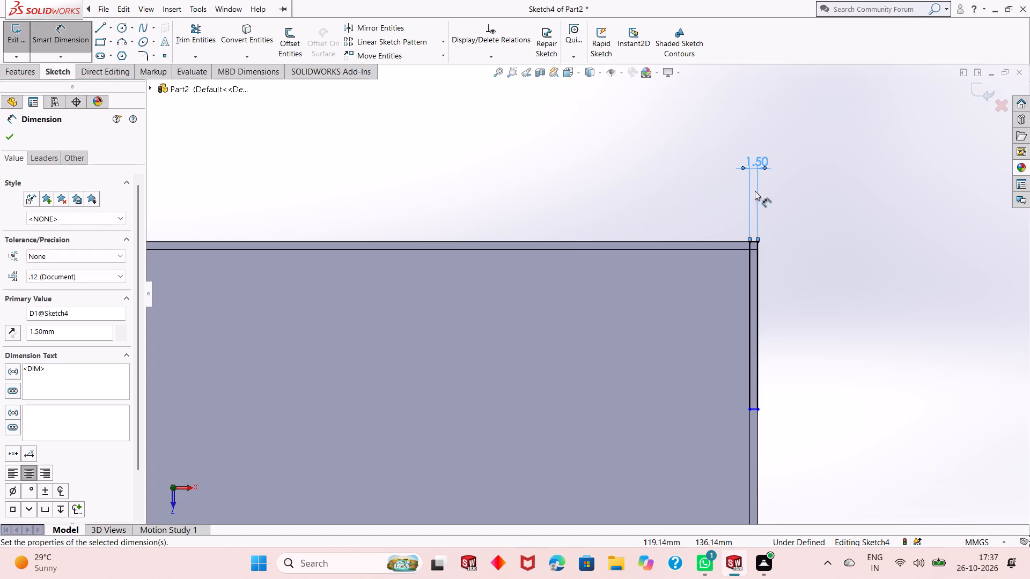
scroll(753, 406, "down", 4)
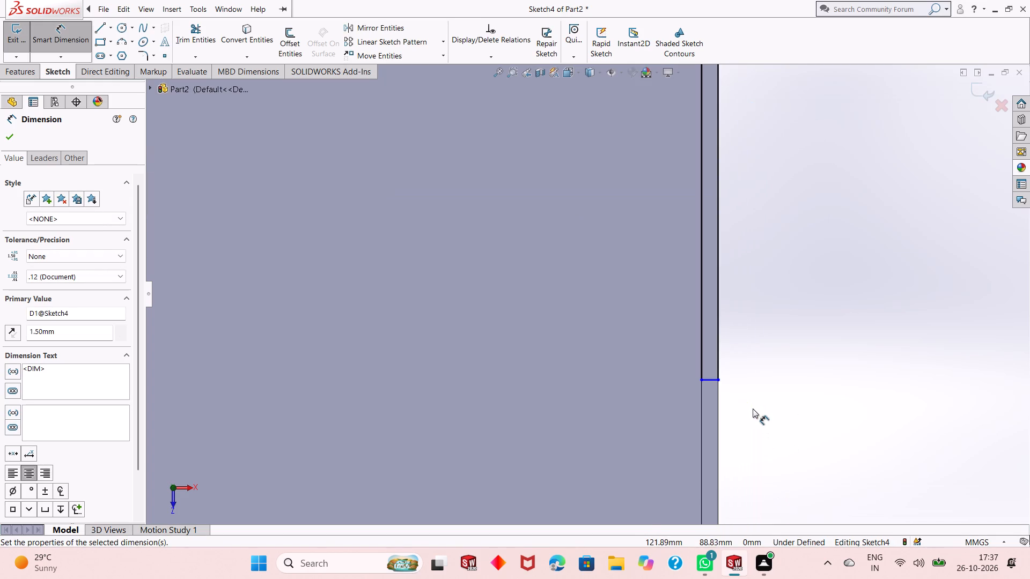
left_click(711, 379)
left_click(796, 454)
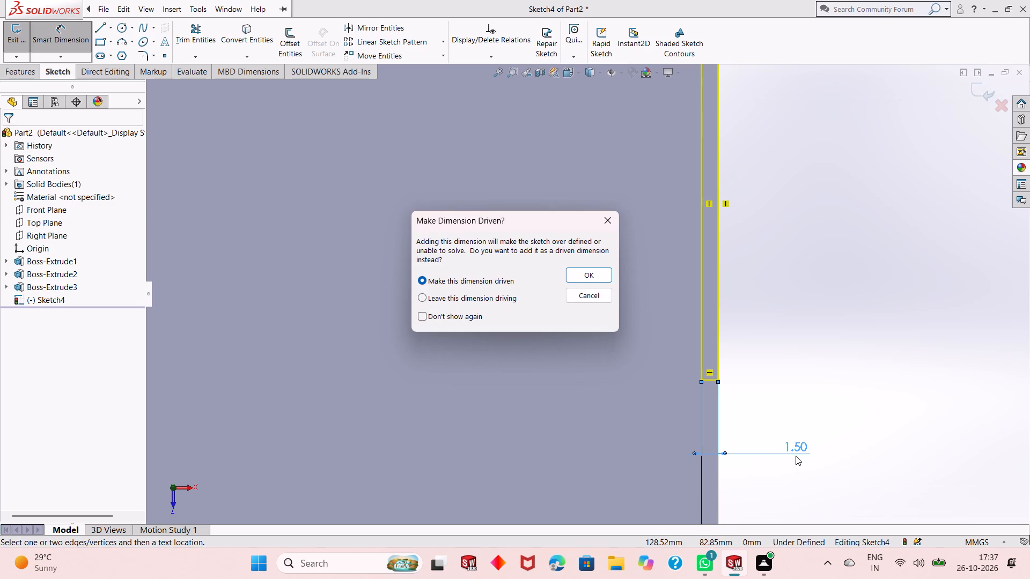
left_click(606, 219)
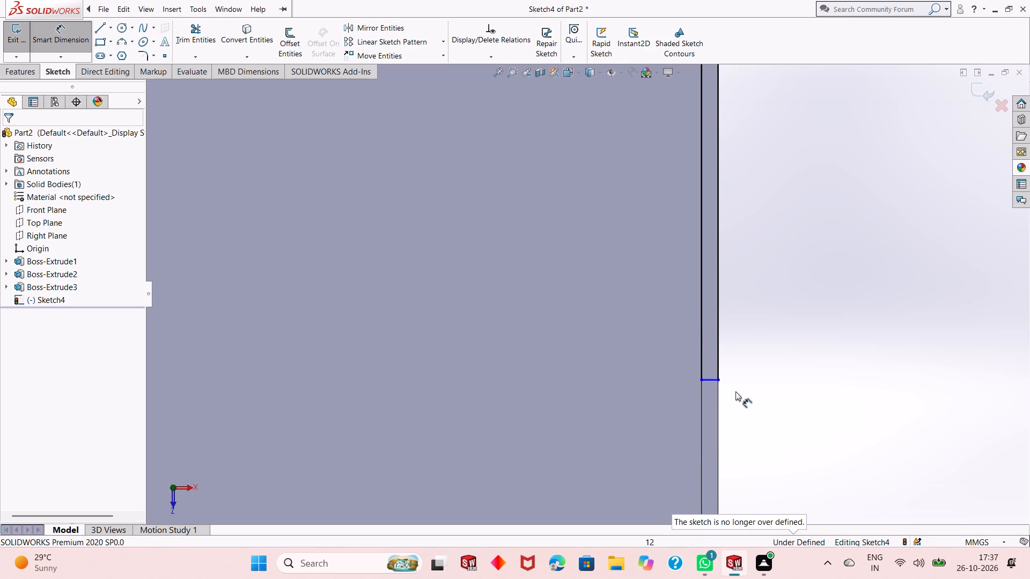
Dimension the long side of the back right corner rectangle and set it to 35 mm.
scroll(738, 399, "up", 3)
scroll(667, 390, "up", 3)
scroll(632, 303, "down", 2)
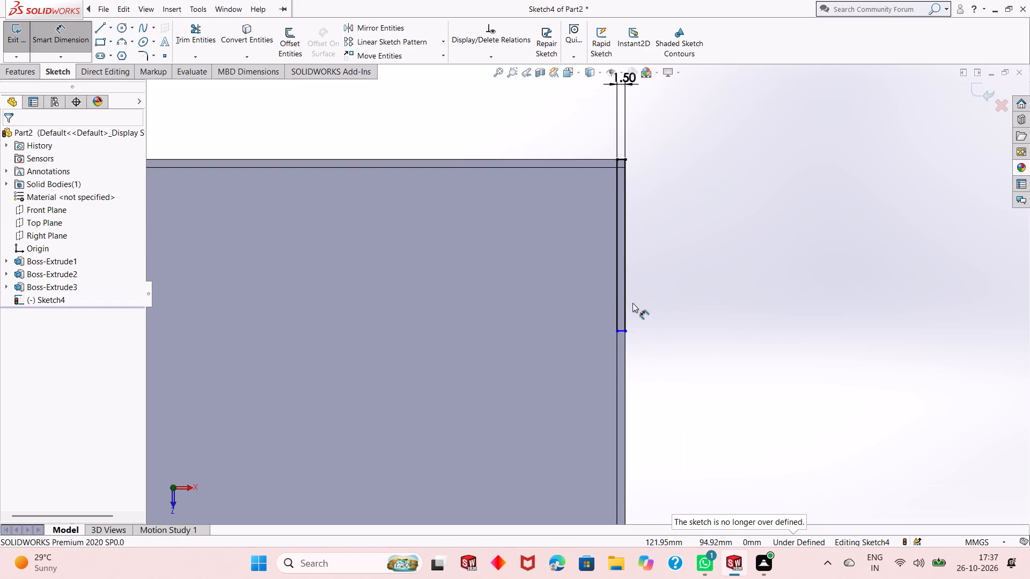
left_click(615, 291)
left_click(541, 306)
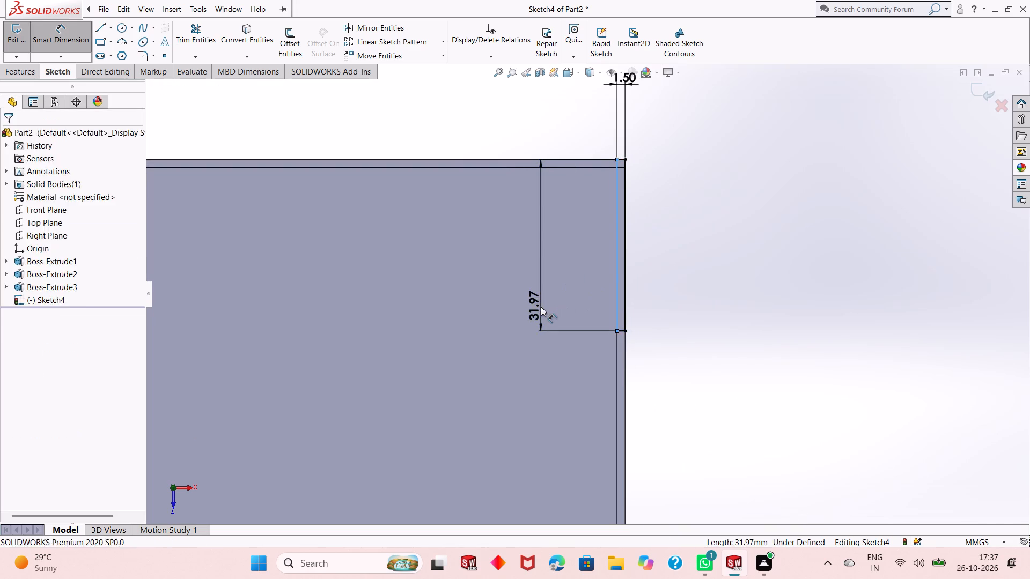
type("35")
key("Return")
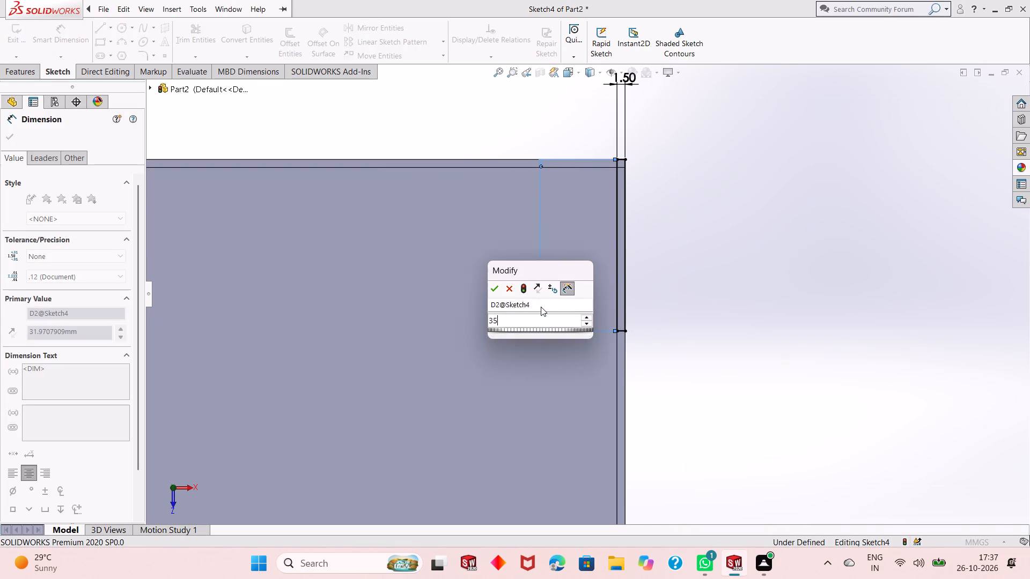
Dimension the front right corner rectangle to 1.5 mm wide and 35 mm long.
scroll(644, 314, "up", 2)
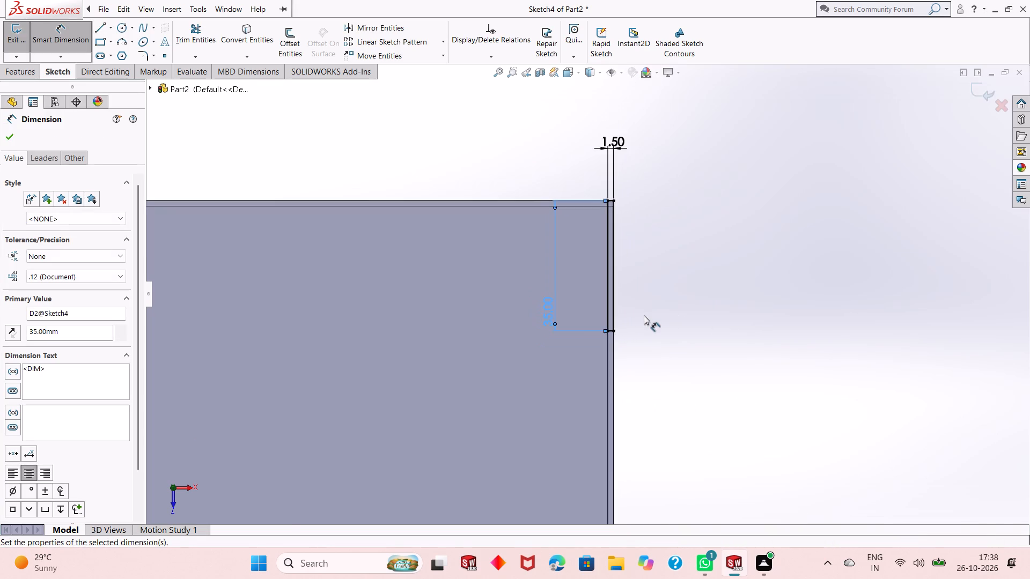
scroll(644, 315, "up", 6)
scroll(627, 372, "up", 2)
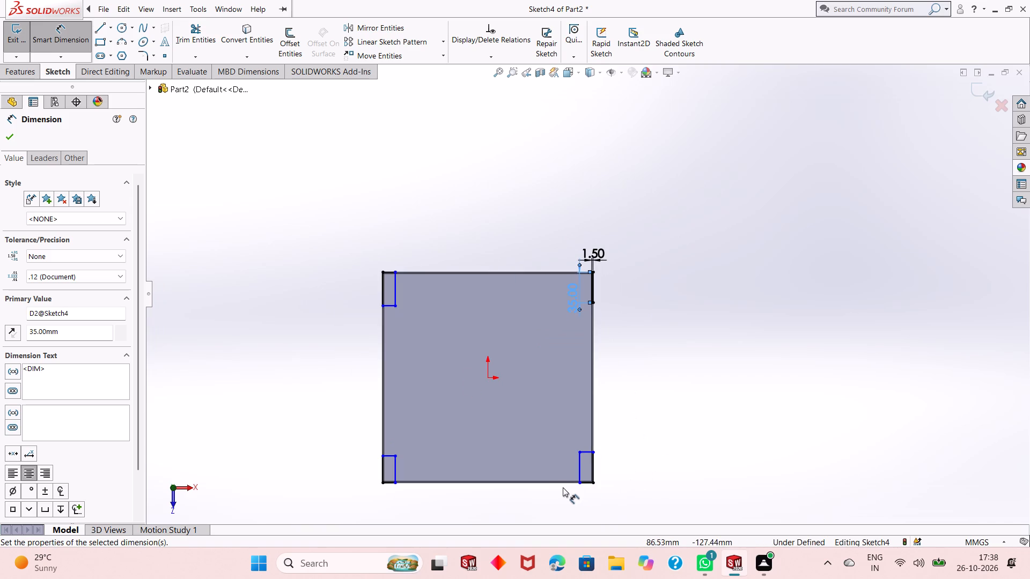
scroll(563, 487, "down", 3)
scroll(592, 435, "down", 4)
left_click(632, 417)
left_click(635, 454)
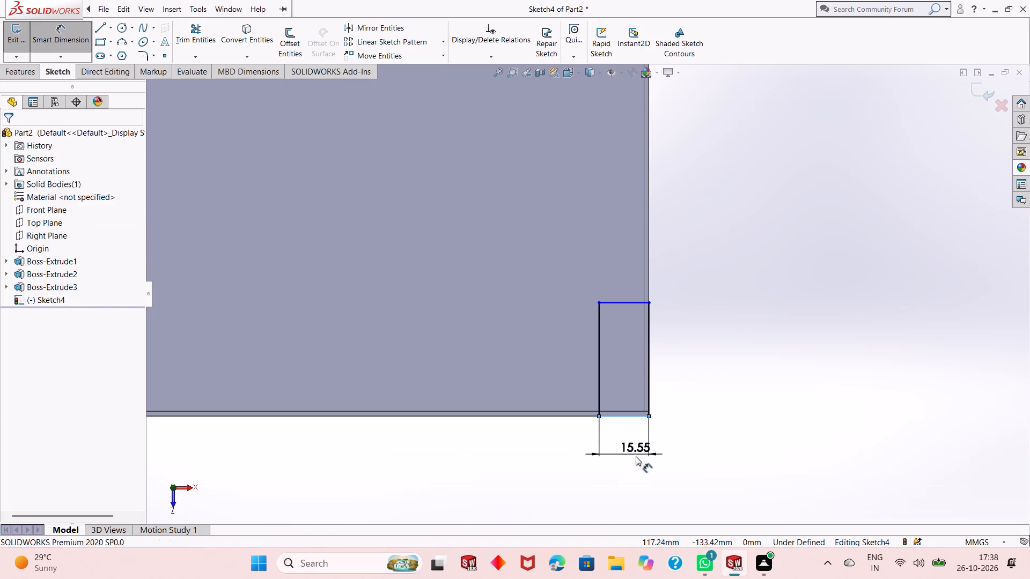
type("1.5")
key("Return")
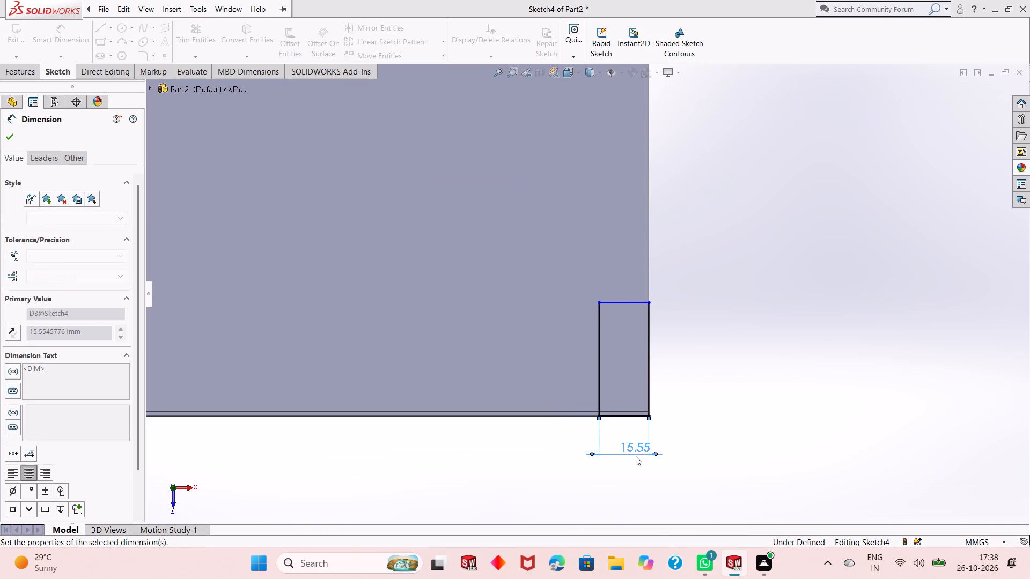
left_click(650, 355)
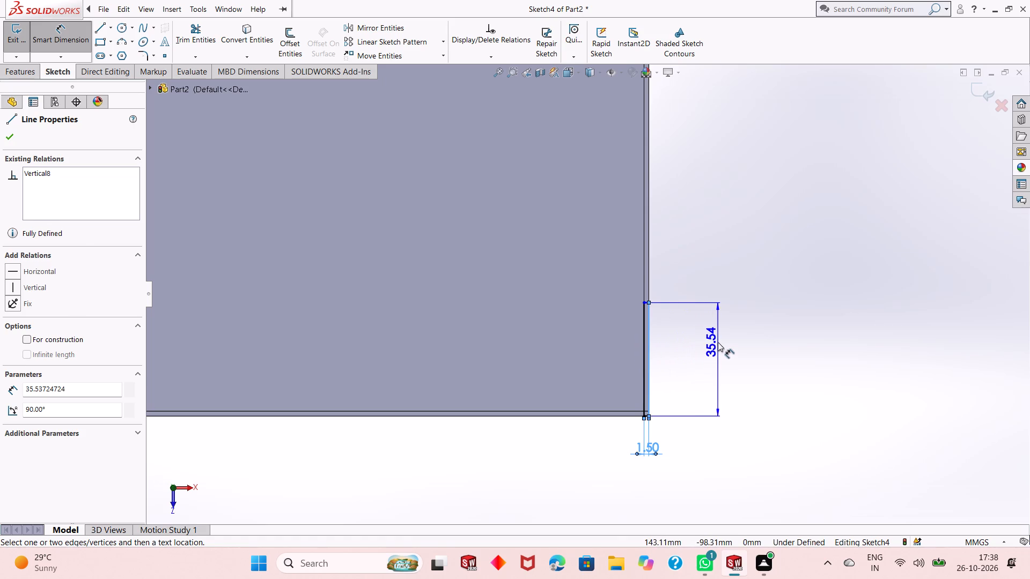
left_click(718, 342)
type("35")
key("Return")
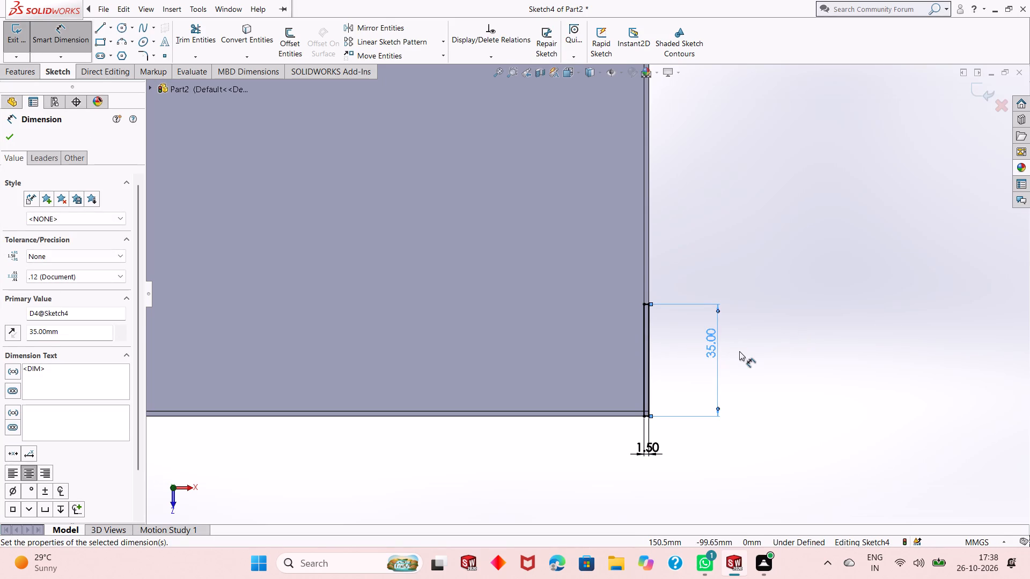
Dimension the front left corner rectangle to 35 mm long and 1.5 mm wide.
scroll(739, 358, "up", 3)
scroll(350, 312, "up", 2)
scroll(311, 306, "down", 3)
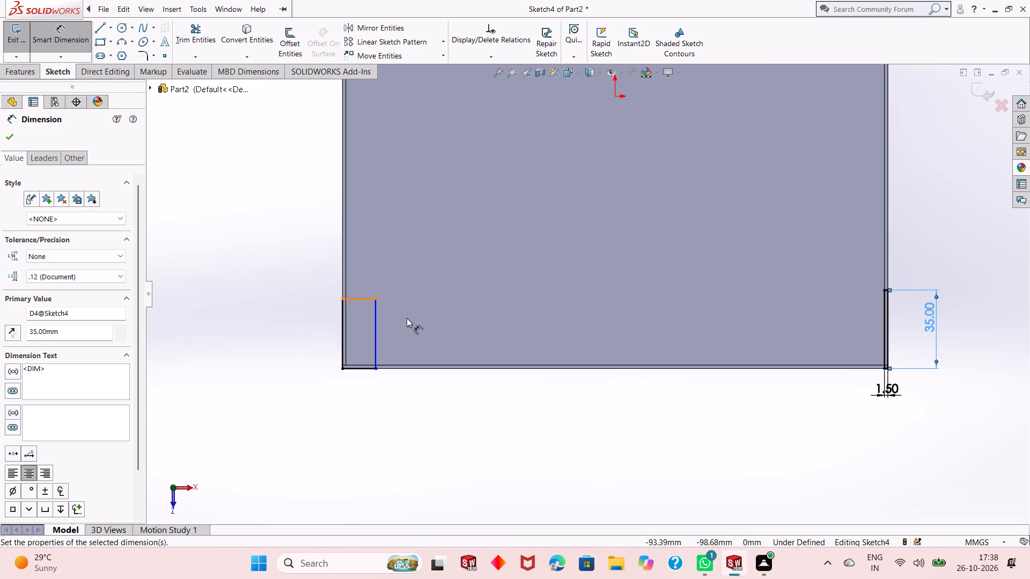
scroll(407, 322, "down", 5)
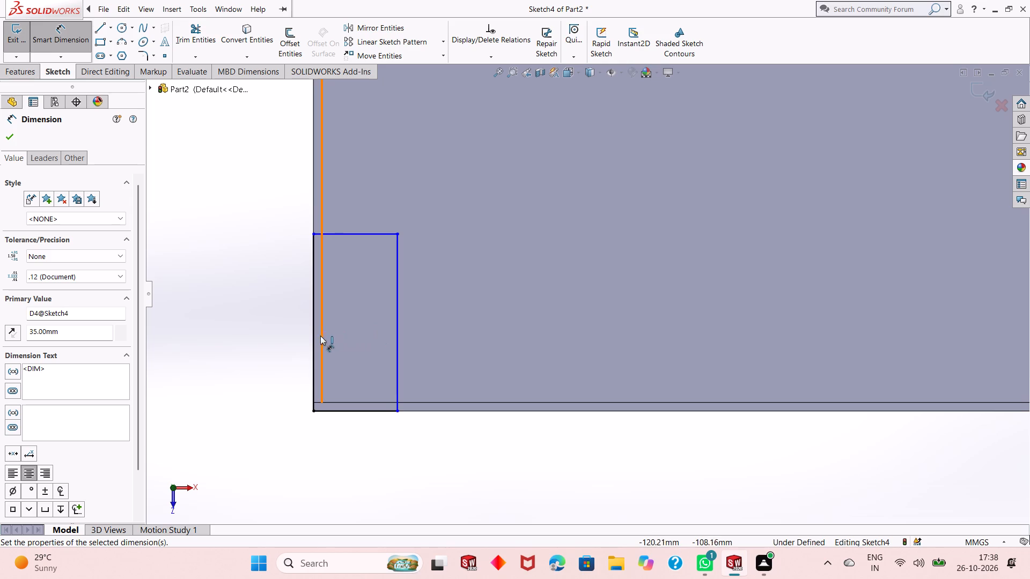
left_click(311, 344)
left_click(240, 355)
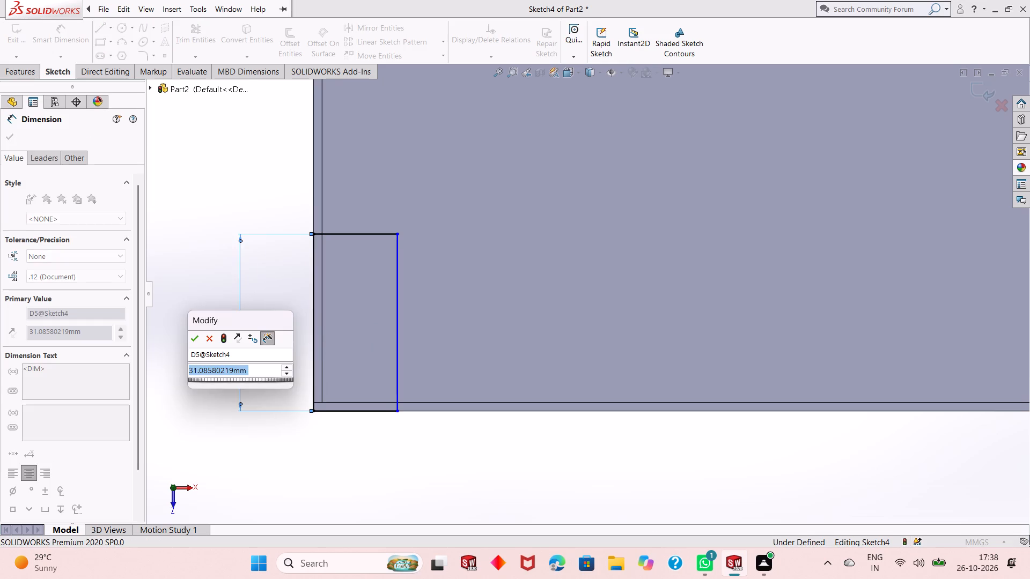
type("35")
key("Return")
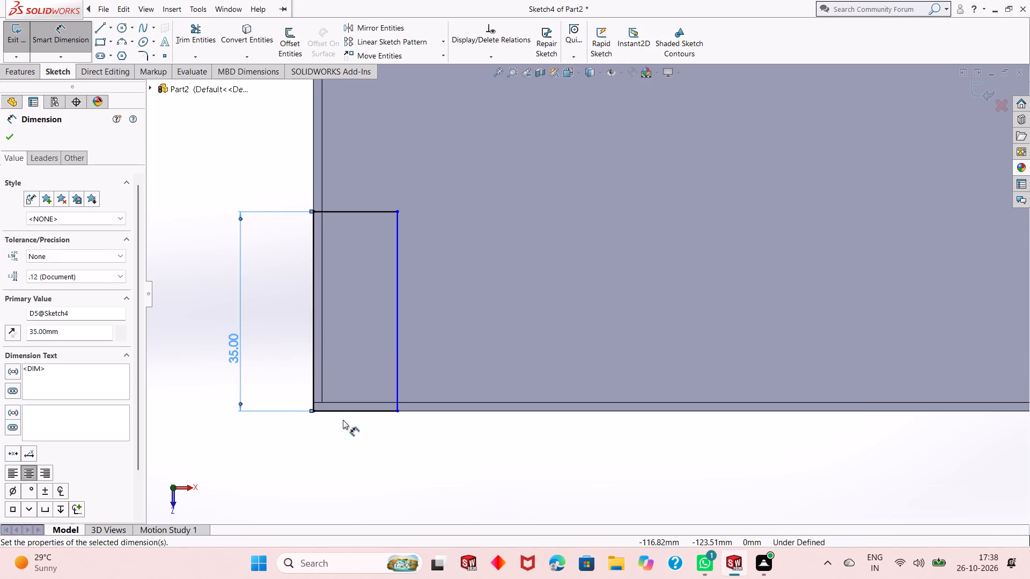
left_click(350, 413)
left_click(348, 447)
type("1.5")
key("Return")
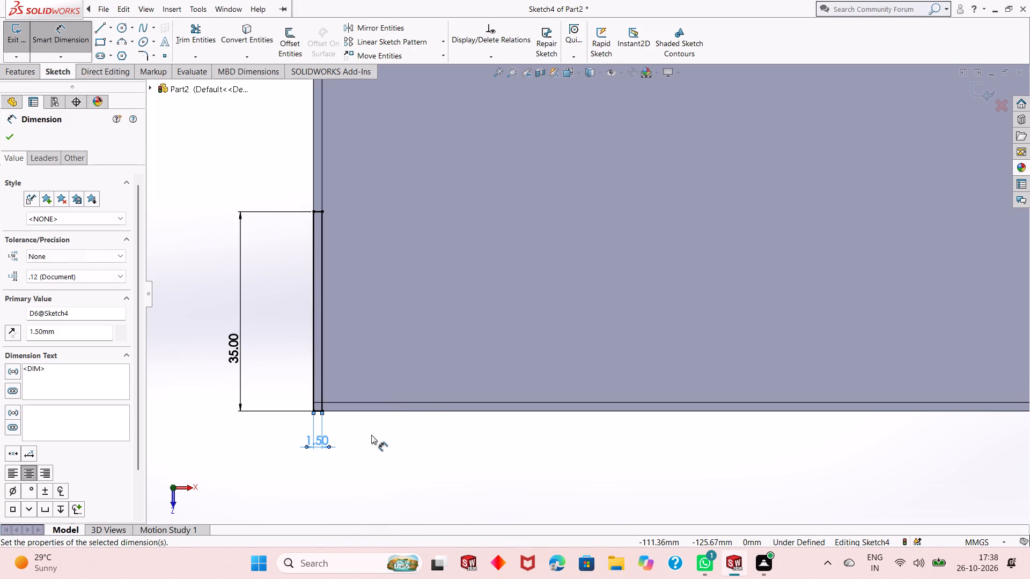
Dimension the back left corner rectangle to 1.5 mm wide and 35 mm long, and finish dimensioning.
scroll(371, 434, "up", 7)
scroll(523, 206, "up", 1)
scroll(553, 96, "down", 2)
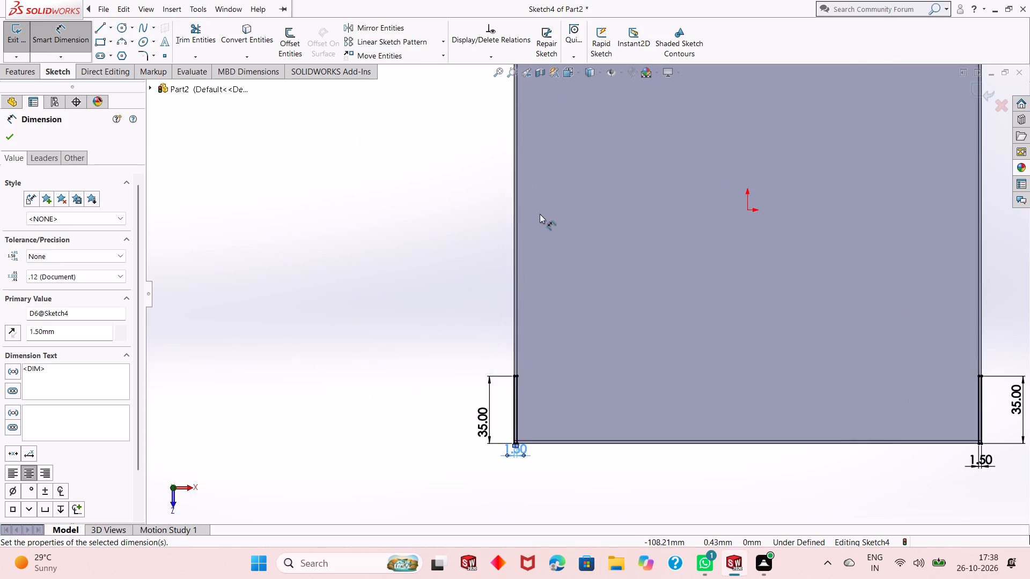
scroll(540, 217, "up", 2)
scroll(567, 91, "down", 5)
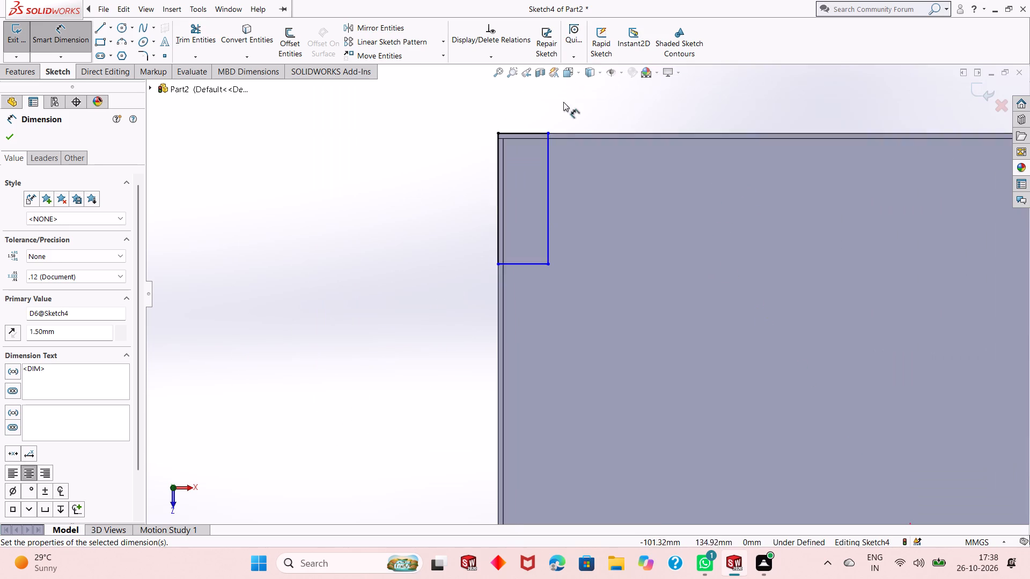
scroll(563, 102, "down", 4)
left_click(483, 134)
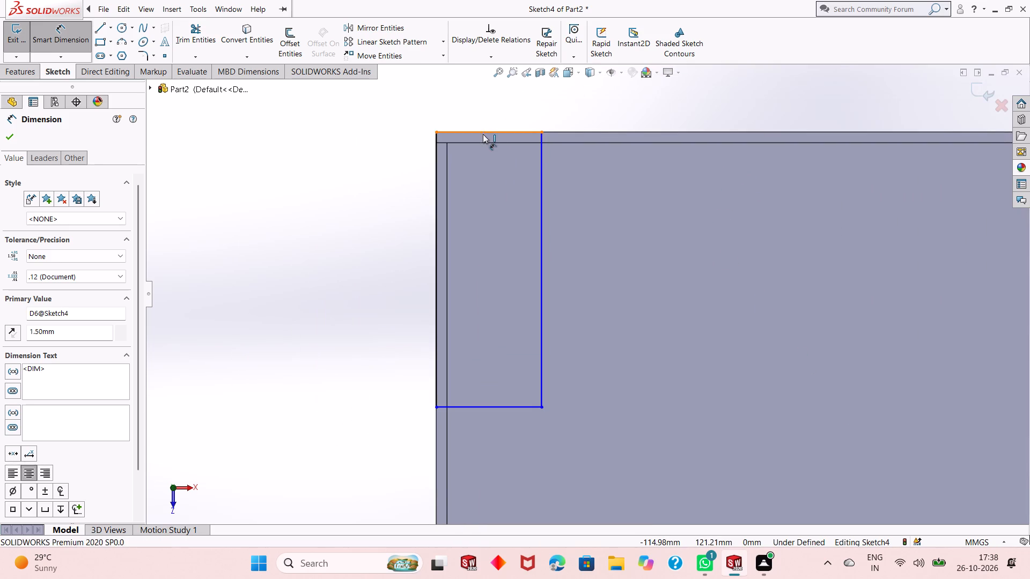
left_click(483, 100)
type("1.5")
key("Return")
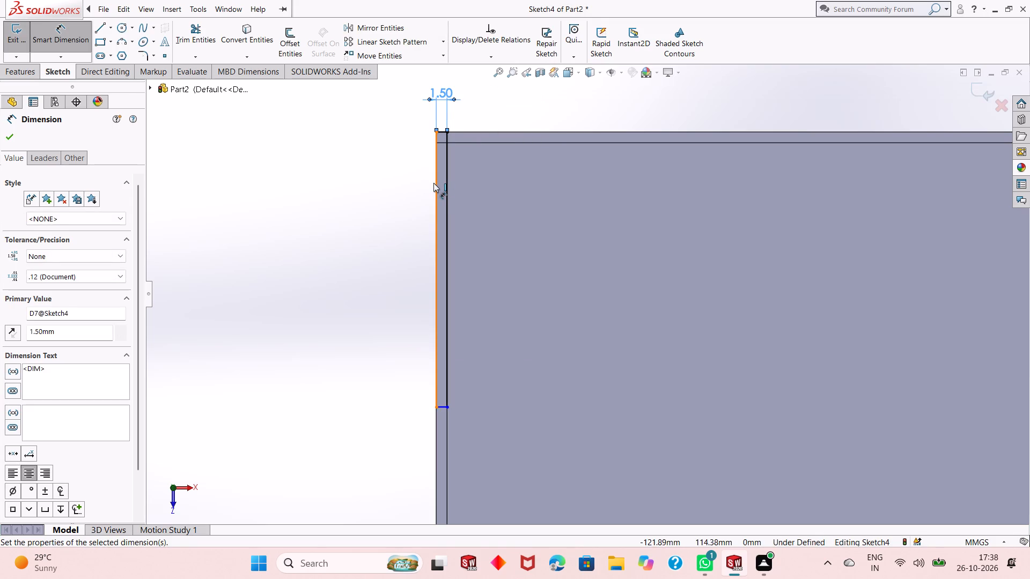
left_click(438, 181)
left_click(394, 194)
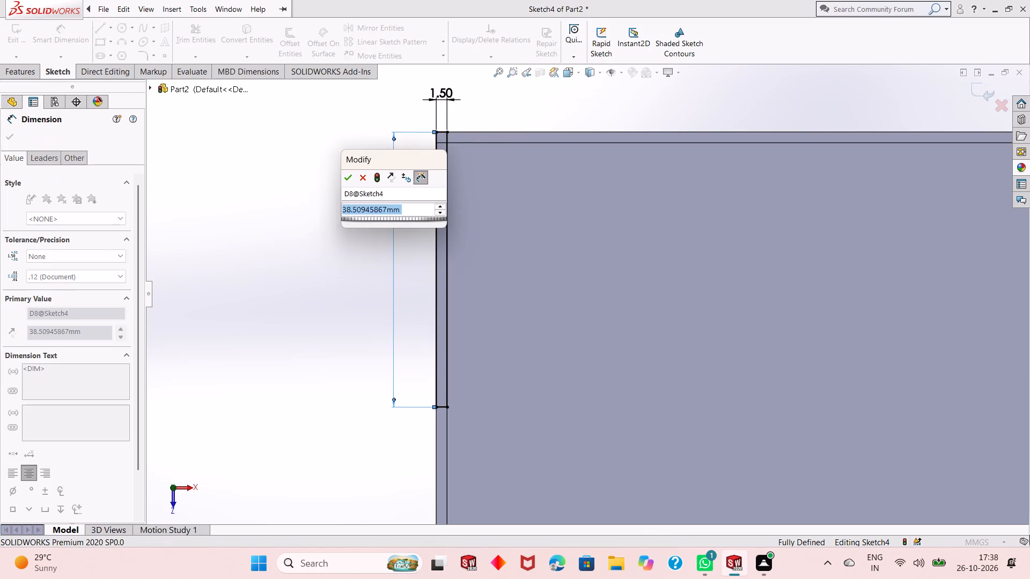
type("35")
key("Return")
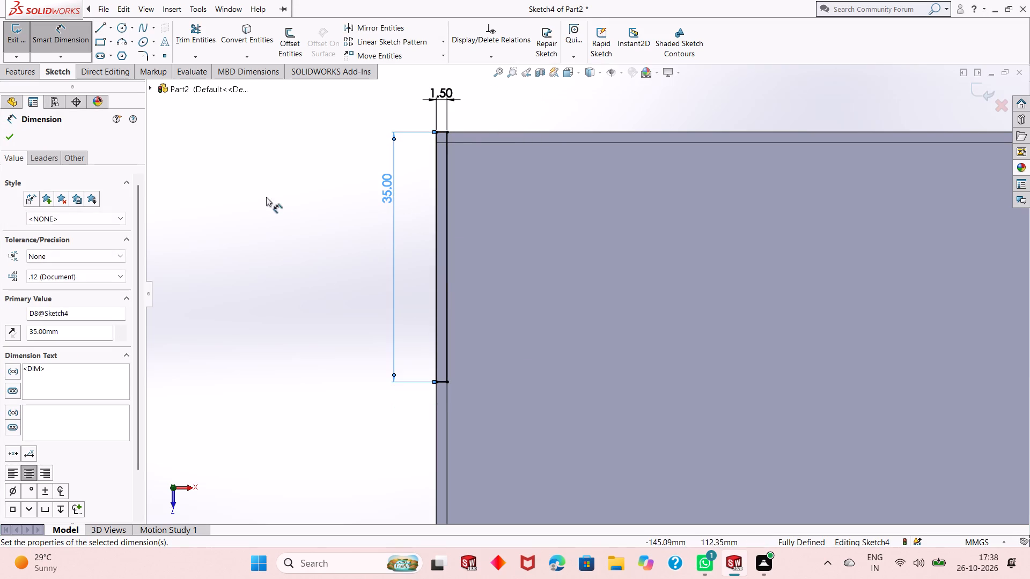
right_click(228, 179)
left_click(247, 217)
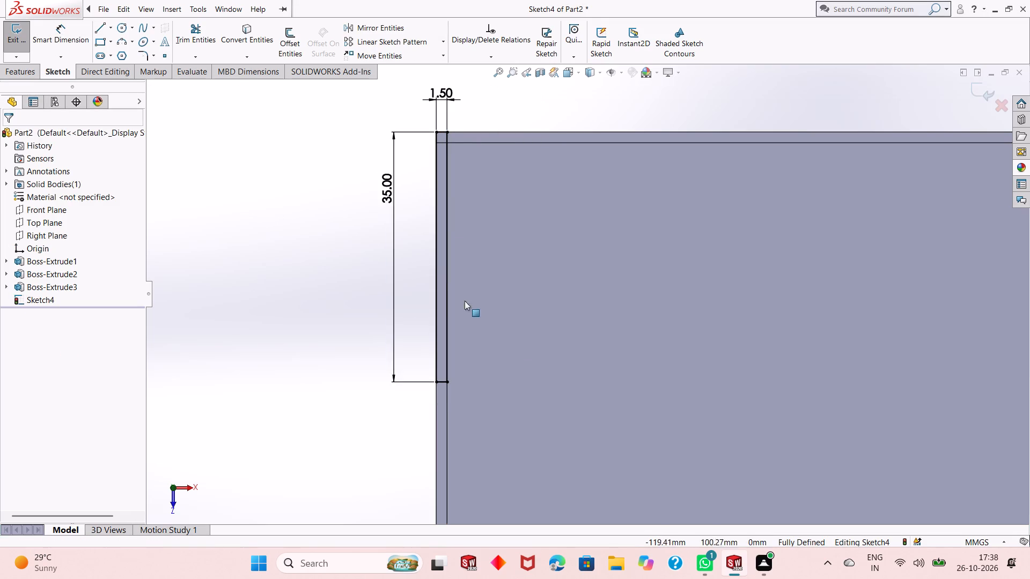
Extrude the four corner rectangles by a blind depth of 67.5 mm, merged with the tray body.
scroll(449, 317, "up", 13)
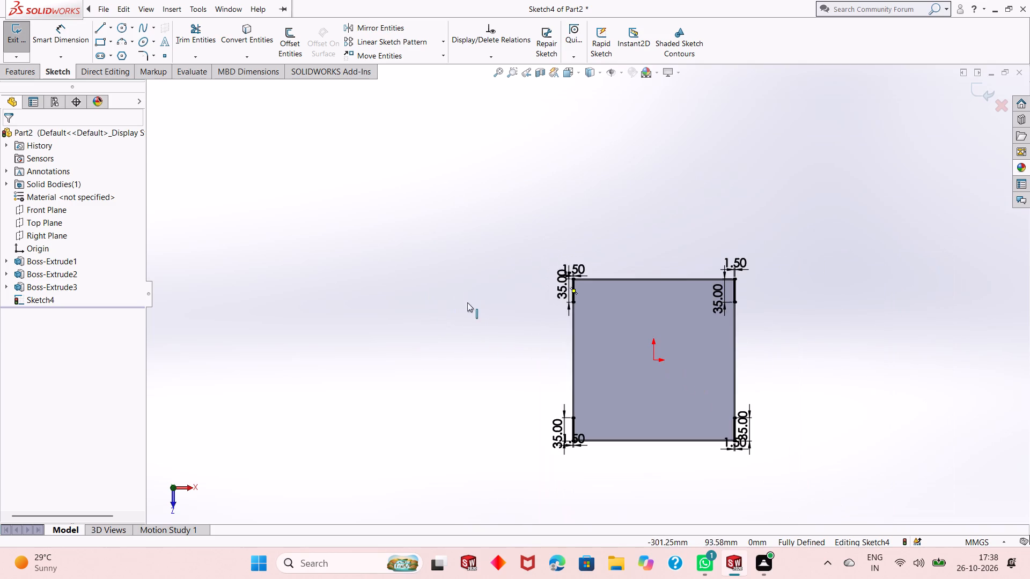
scroll(779, 409, "down", 2)
scroll(598, 341, "down", 2)
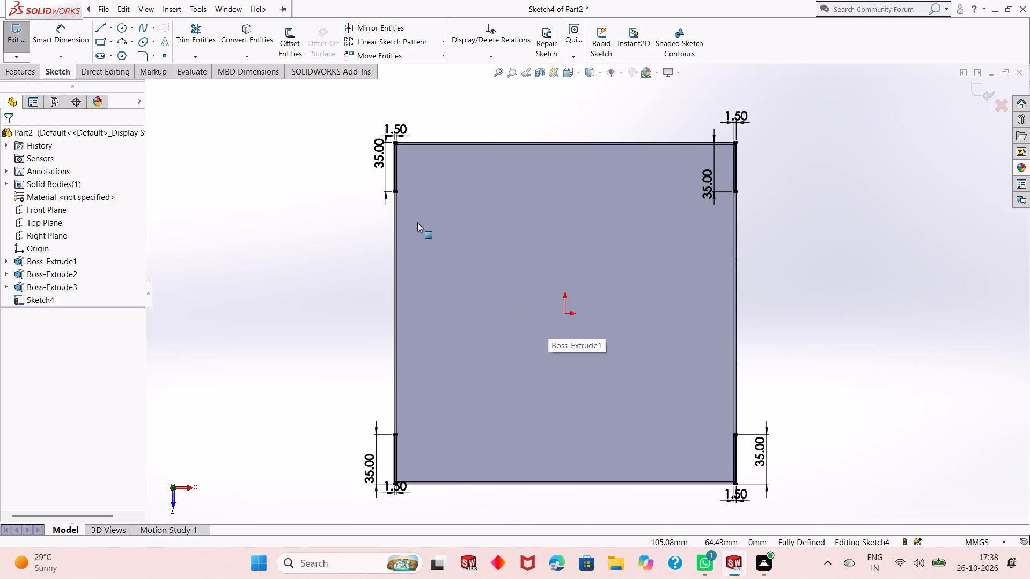
left_click(20, 76)
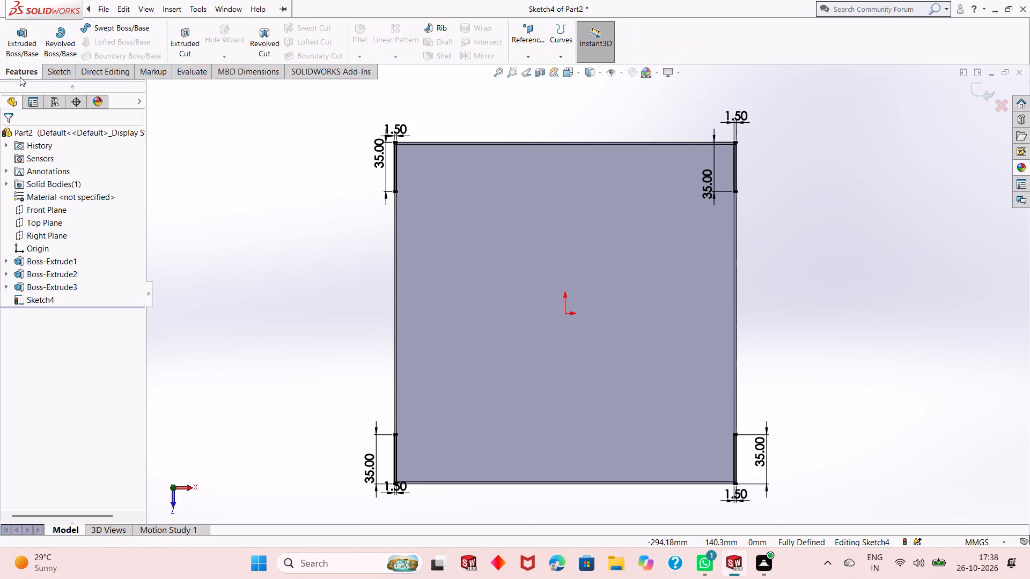
middle_click_drag(519, 378, 515, 321)
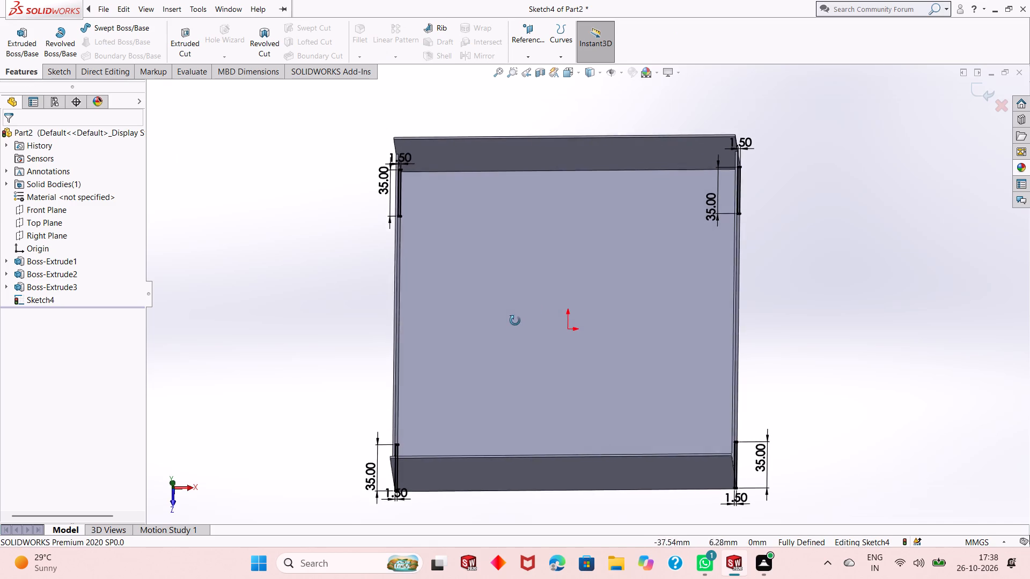
middle_click_drag(515, 321, 534, 265)
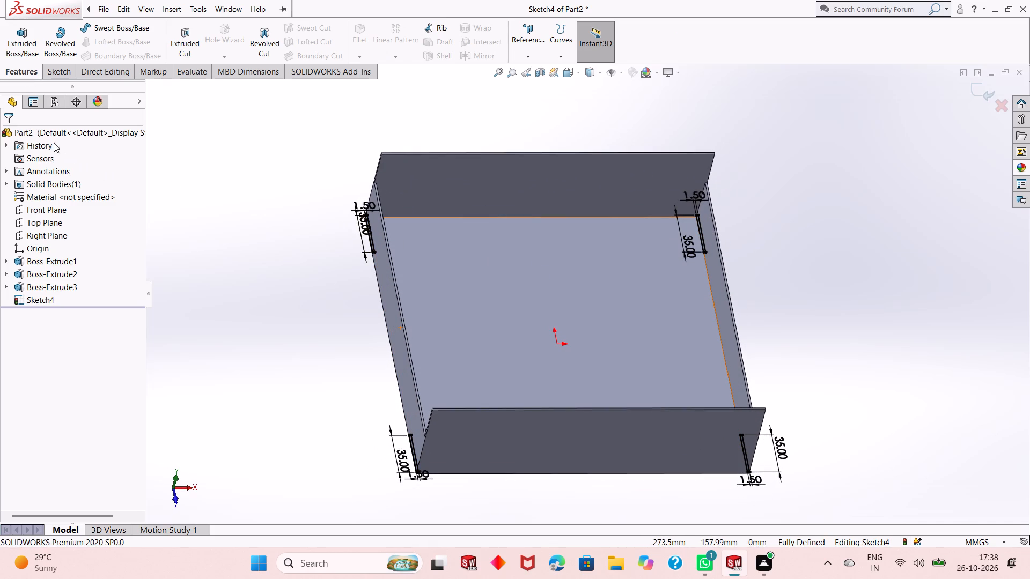
left_click(24, 41)
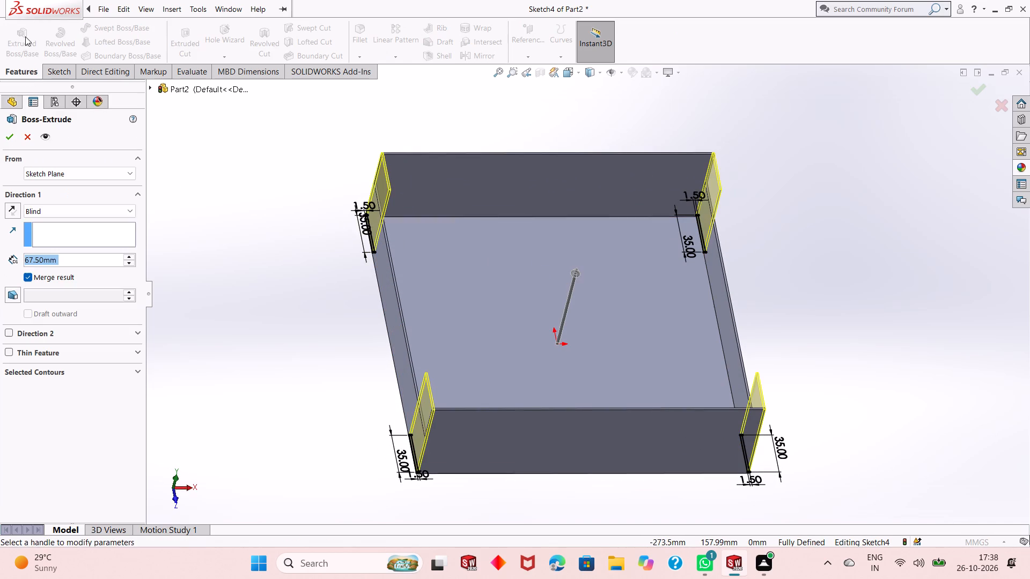
left_click(9, 141)
left_click(290, 265)
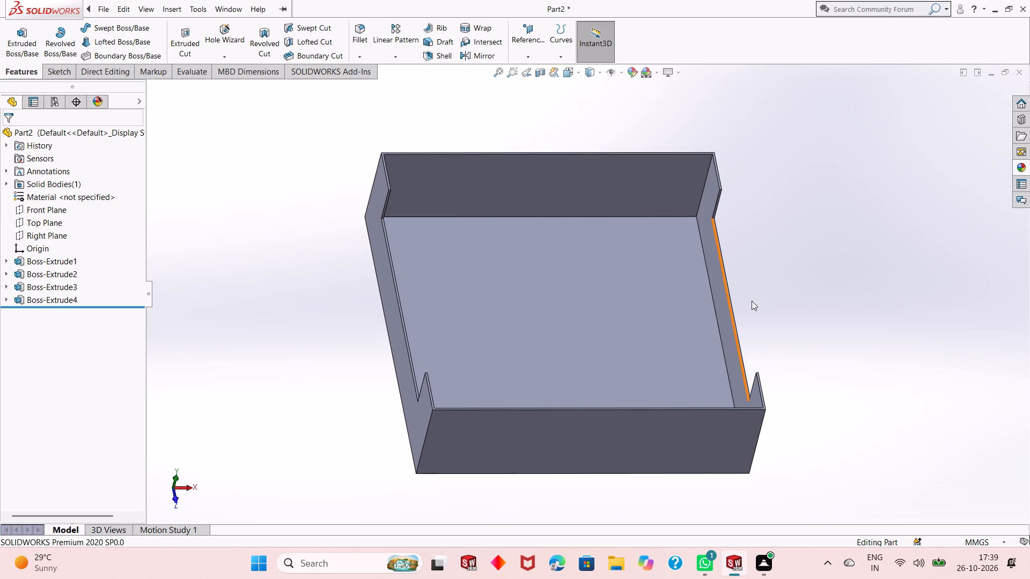
Examine the tray's raised corners and low side walls from several angles.
middle_click_drag(752, 305, 667, 239)
middle_click_drag(667, 239, 636, 248)
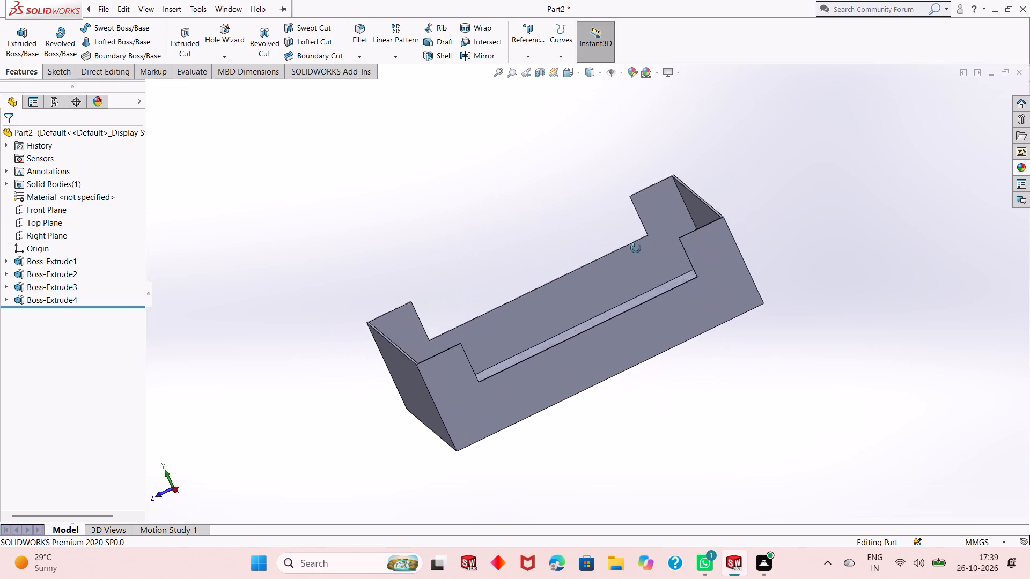
middle_click_drag(636, 248, 587, 286)
middle_click_drag(609, 278, 709, 270)
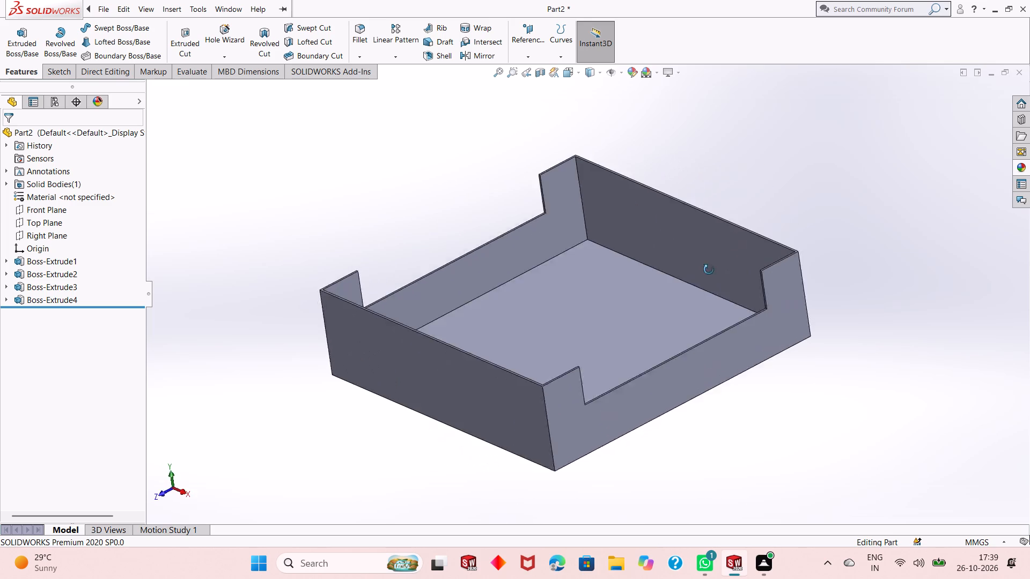
middle_click_drag(709, 270, 755, 314)
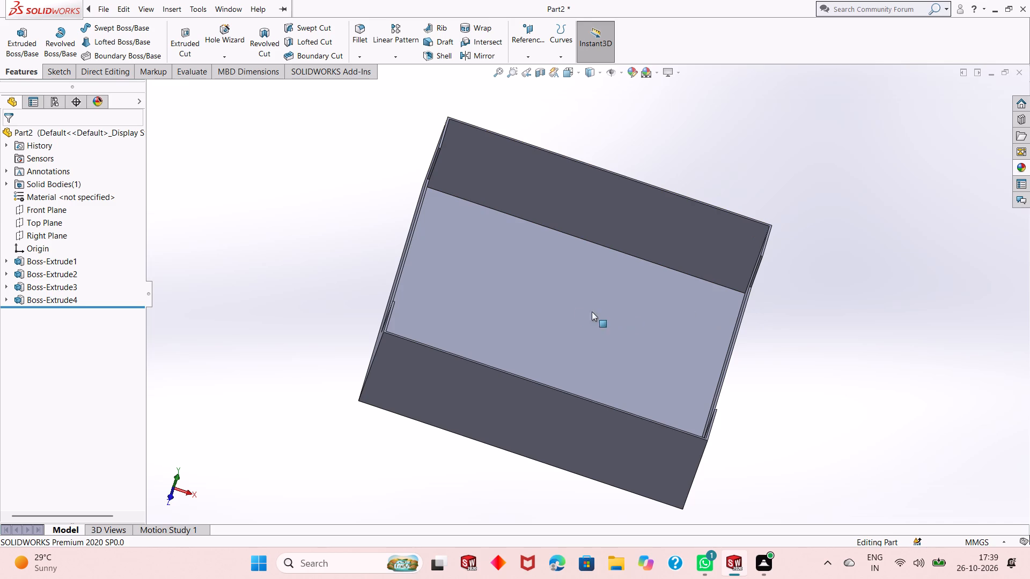
scroll(563, 309, "up", 1)
middle_click_drag(630, 303, 619, 285)
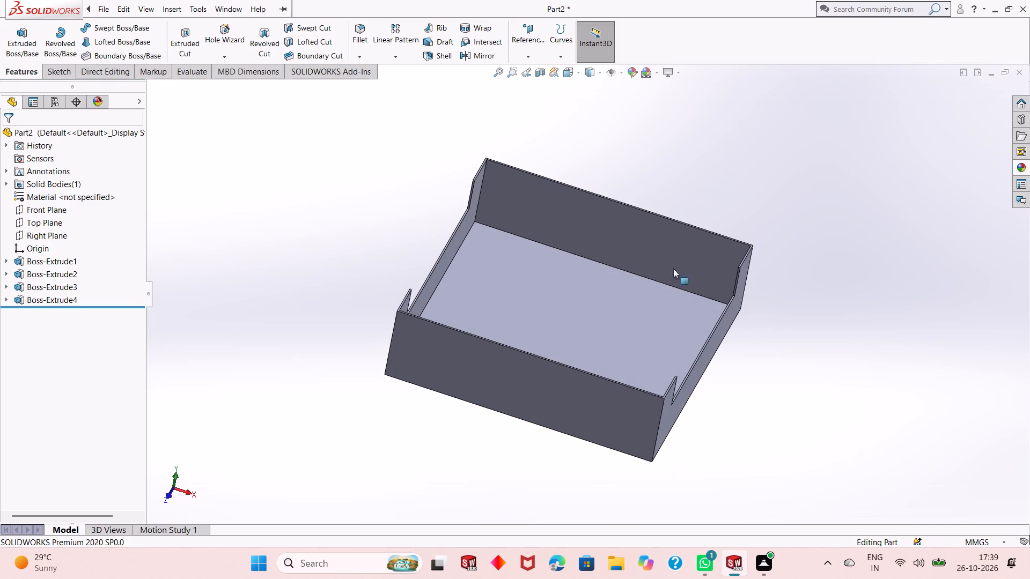
Start a sketch on the narrow top face of the low +X side wall and view it face-on.
scroll(728, 302, "down", 2)
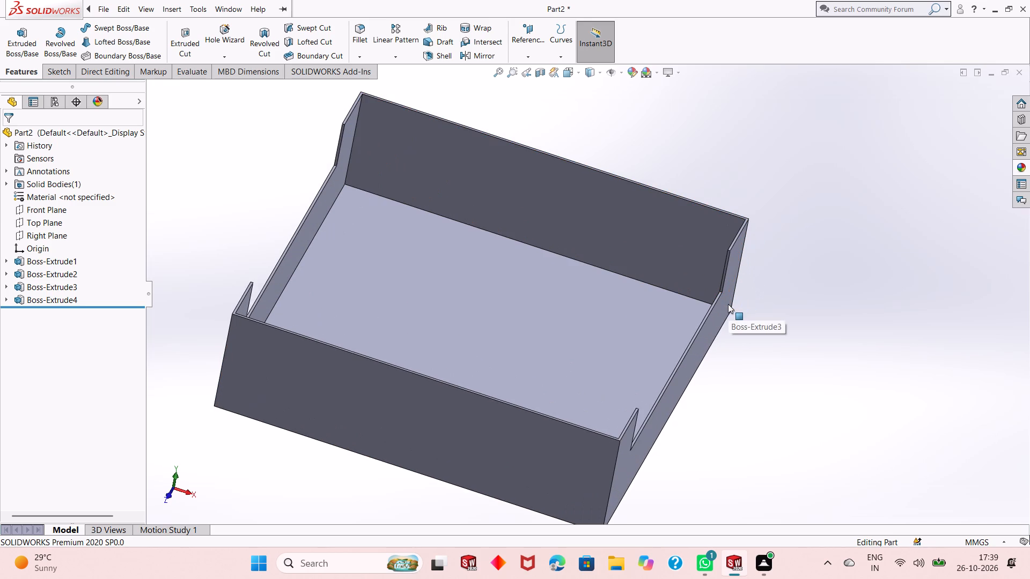
scroll(728, 326, "down", 3)
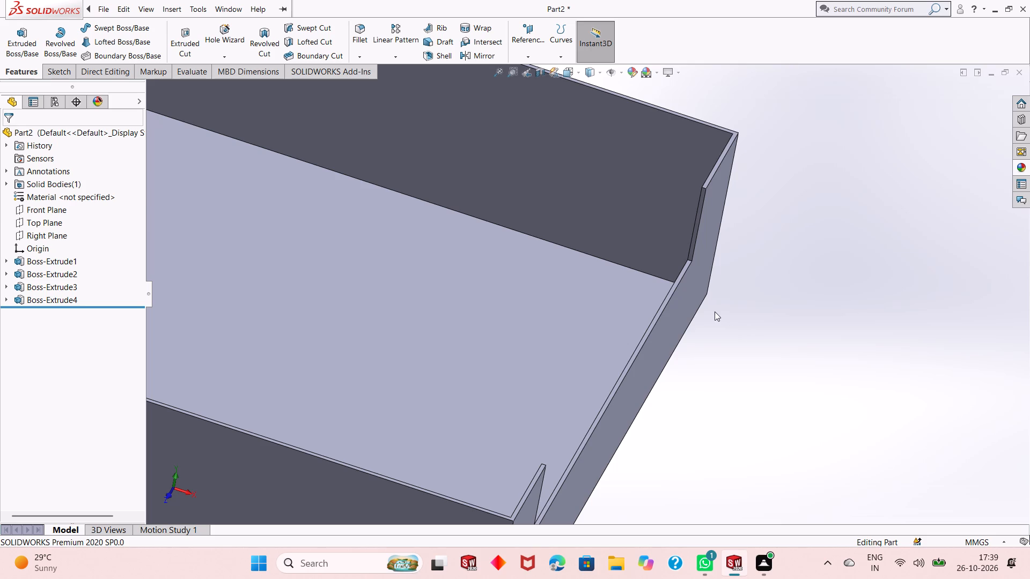
left_click(681, 276)
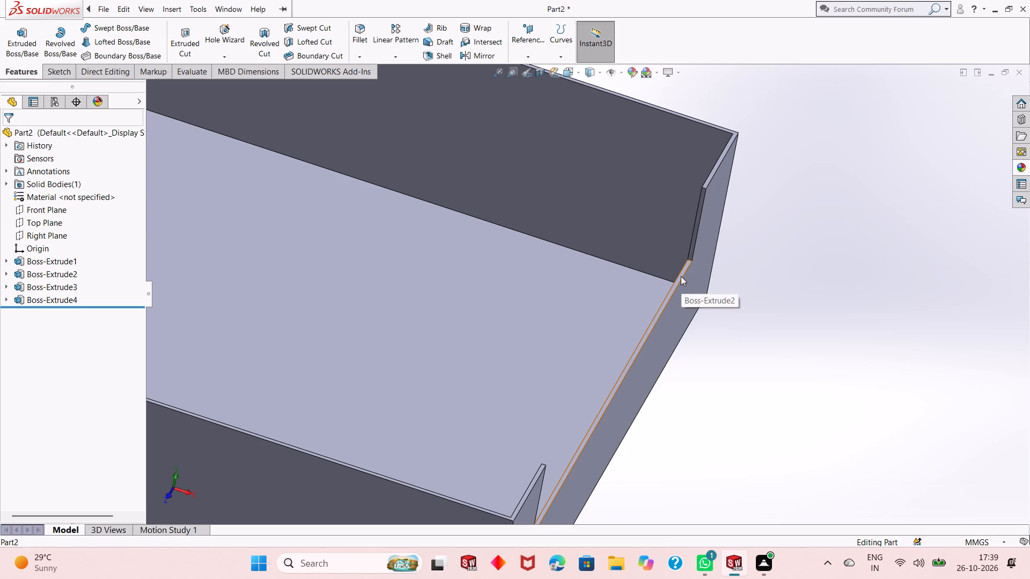
left_click(731, 249)
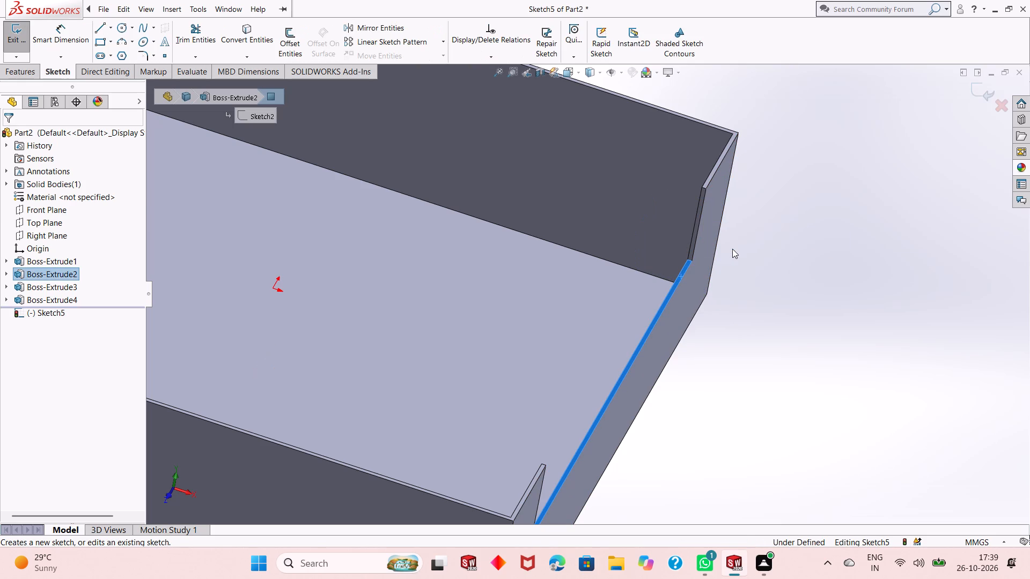
key("ctrl+8")
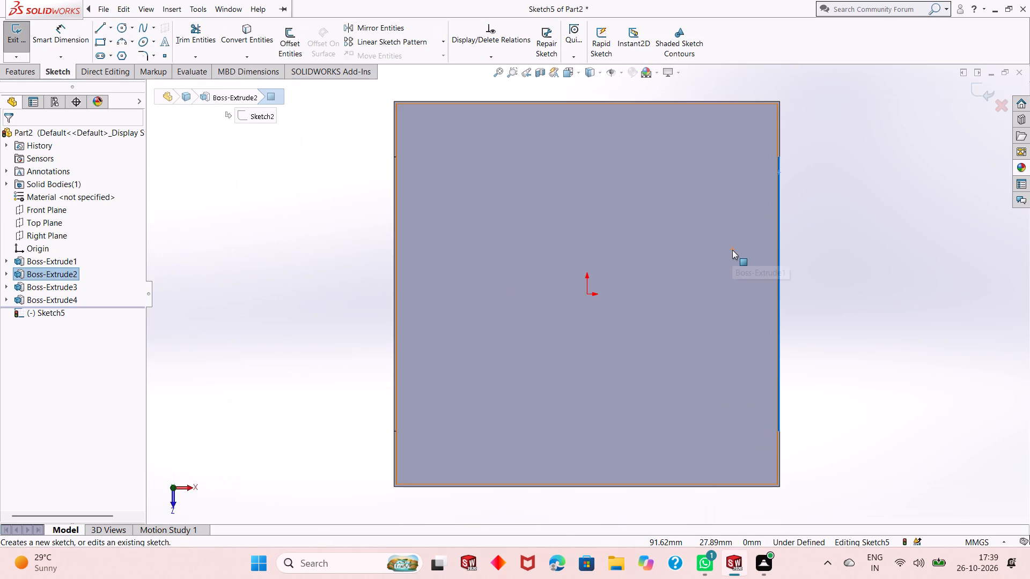
left_click(797, 185)
scroll(810, 158, "down", 2)
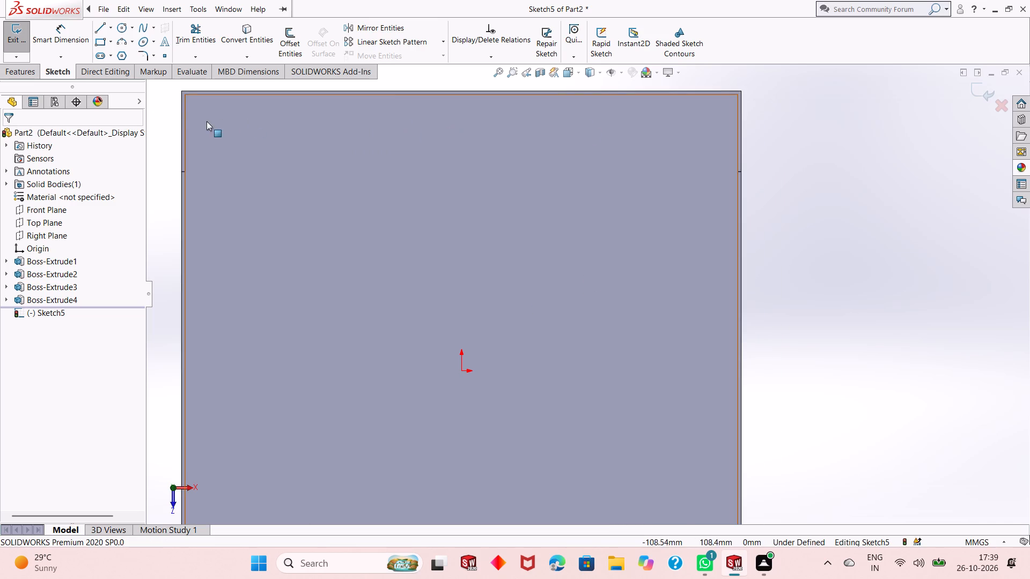
Draw a 31.5 mm horizontal line outward from the inner back corner of the low side wall's top face.
left_click(98, 35)
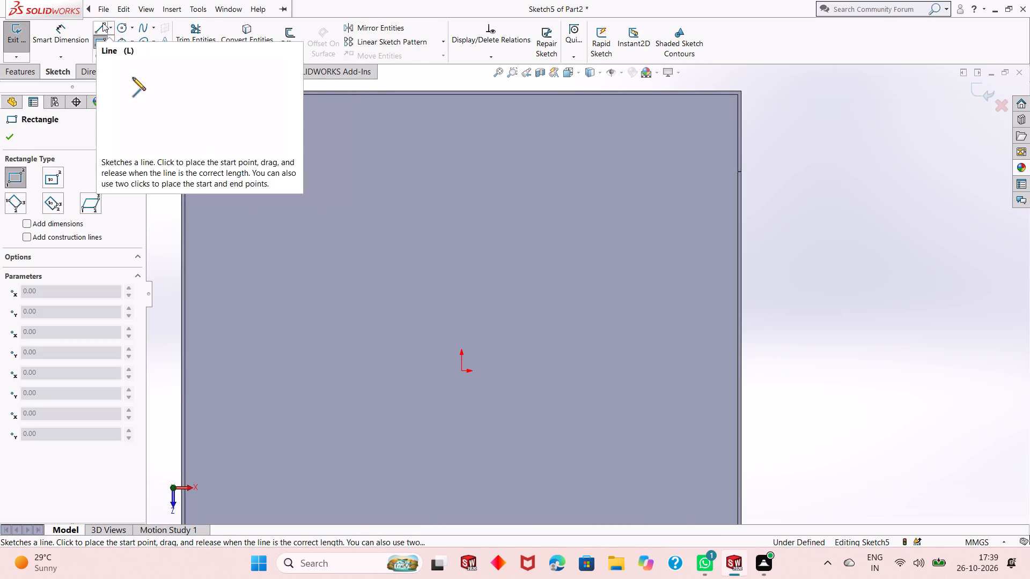
left_click(102, 23)
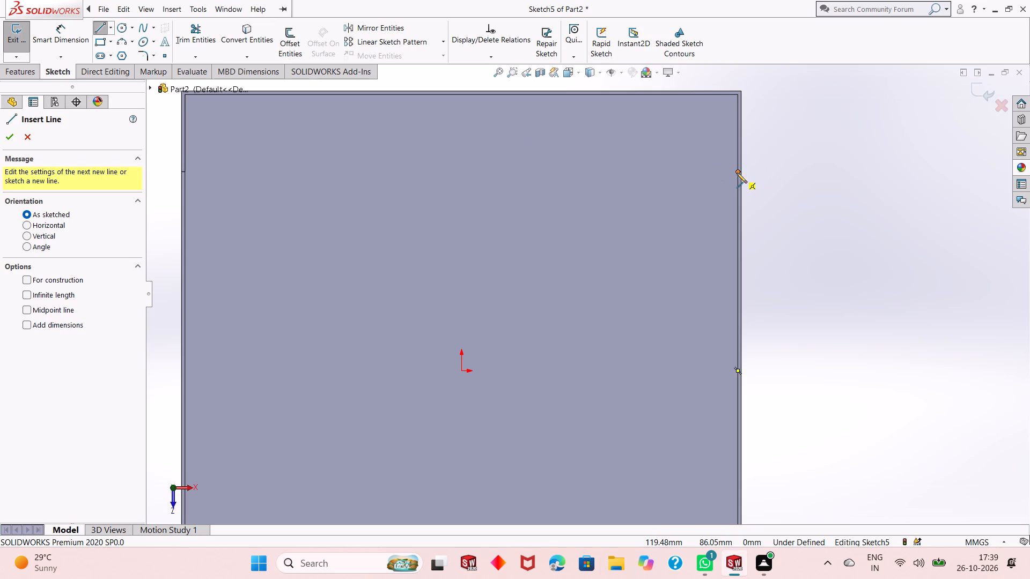
left_click(737, 173)
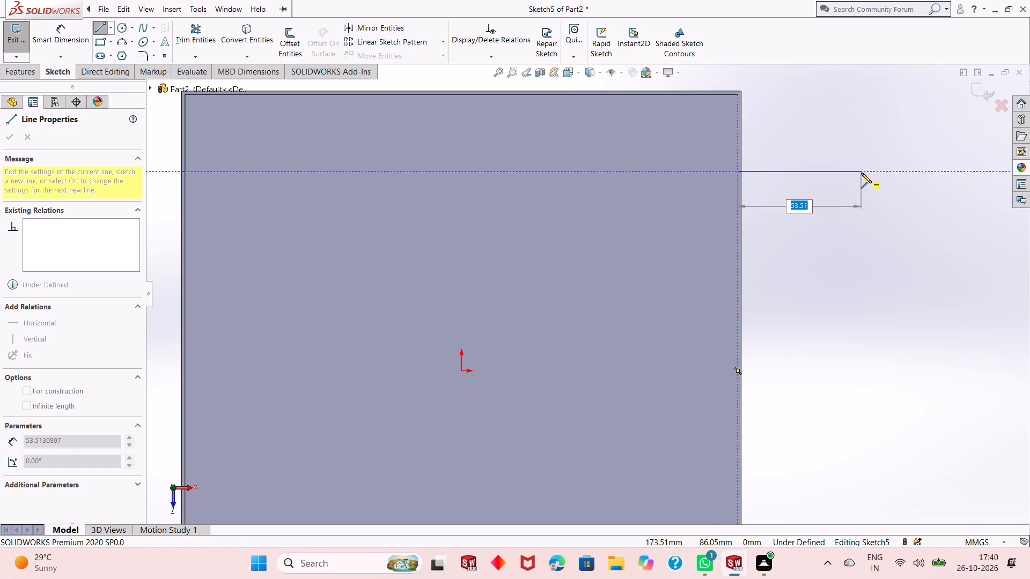
type("30+1.5")
key("Return")
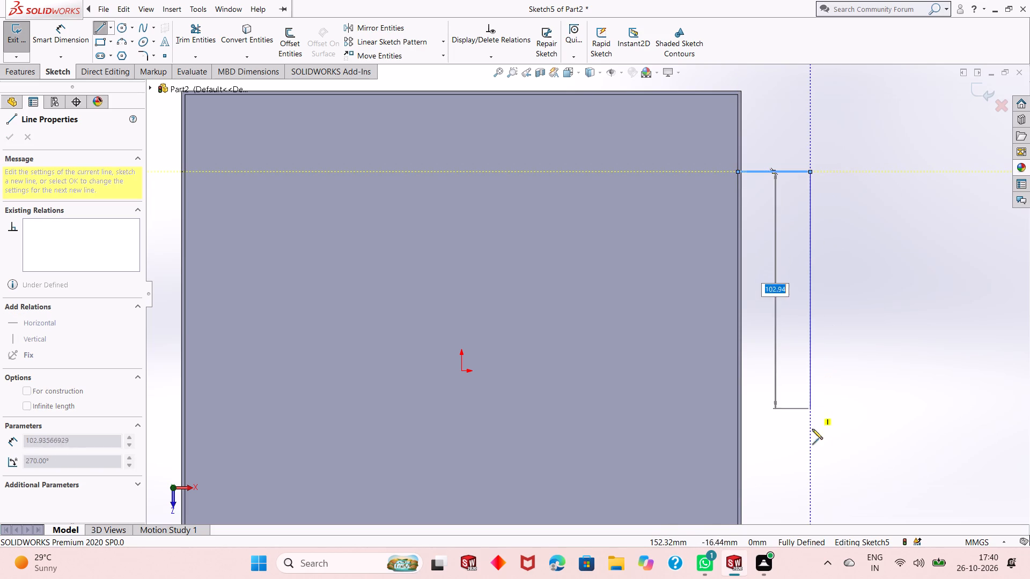
Complete the closed rectangular flange outline with lines to the wall's inner front corner and back along its 173 mm inner edge.
scroll(812, 464, "up", 2)
scroll(756, 381, "down", 1)
scroll(755, 381, "up", 1)
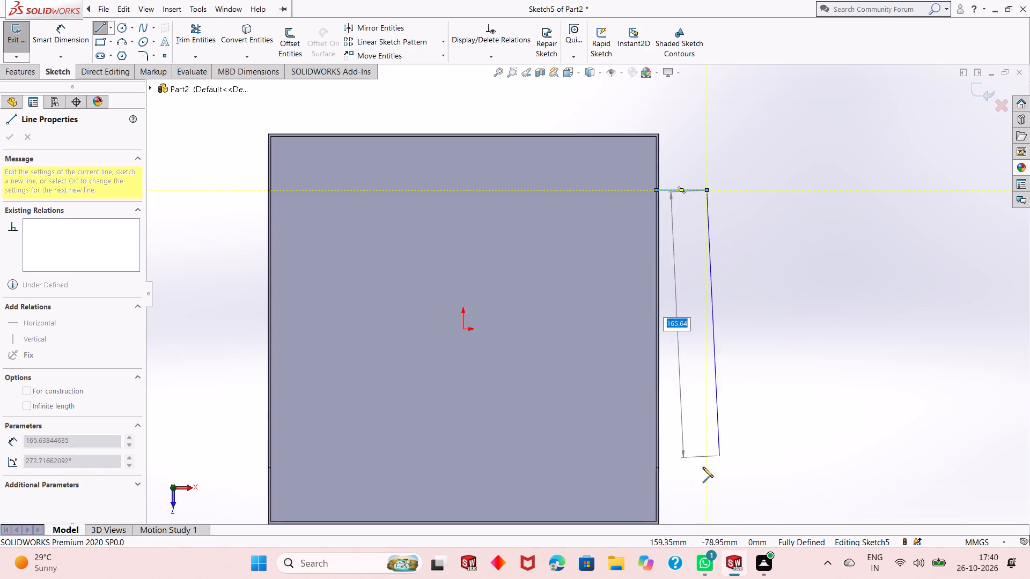
scroll(693, 472, "down", 4)
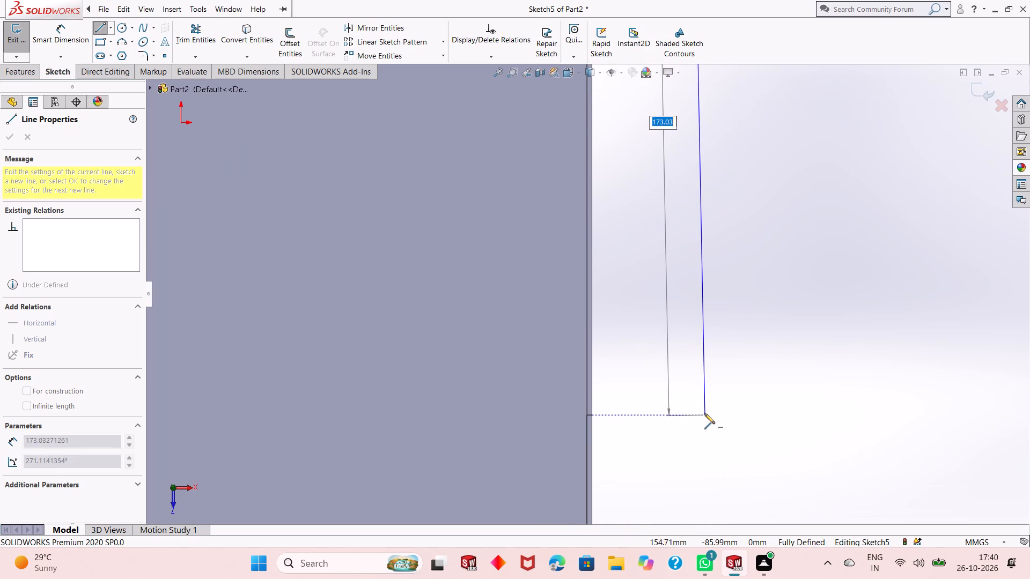
left_click(695, 417)
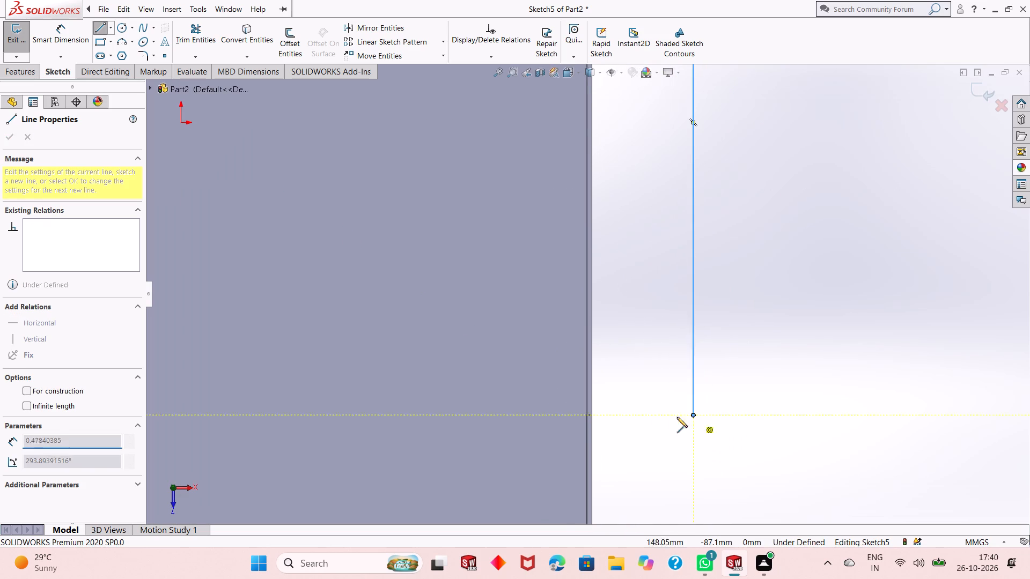
left_click(585, 414)
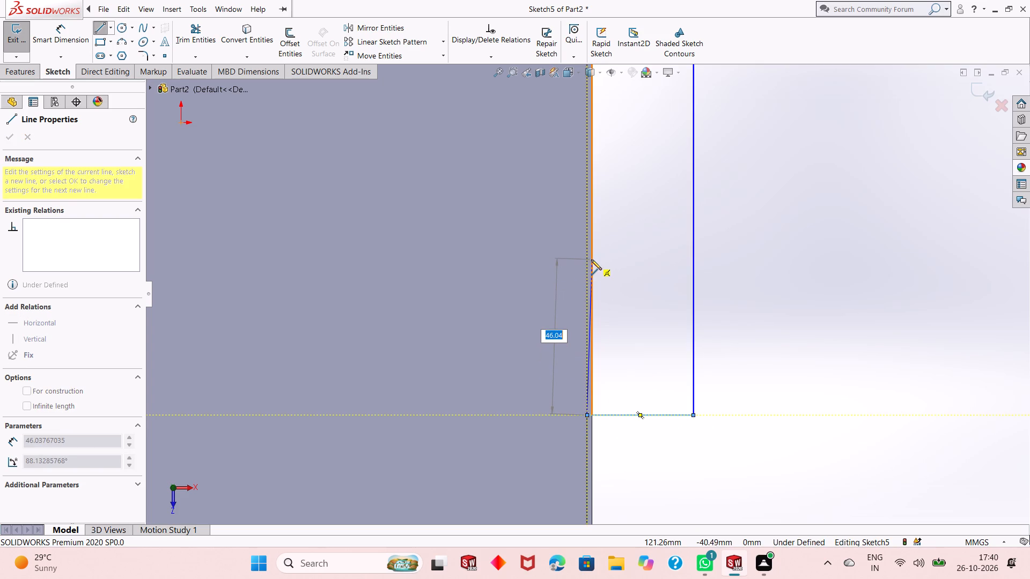
scroll(591, 258, "up", 6)
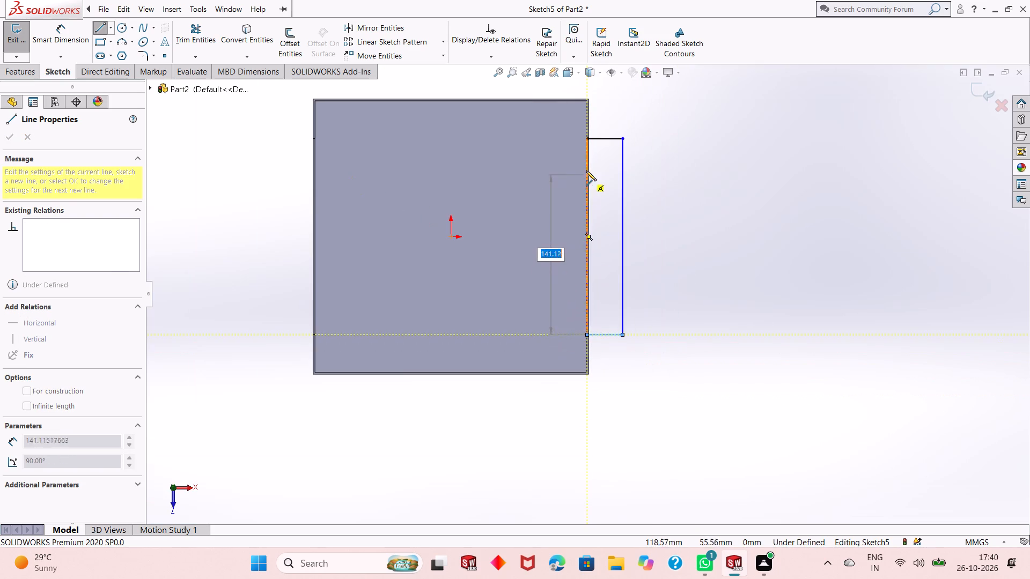
scroll(585, 143, "down", 7)
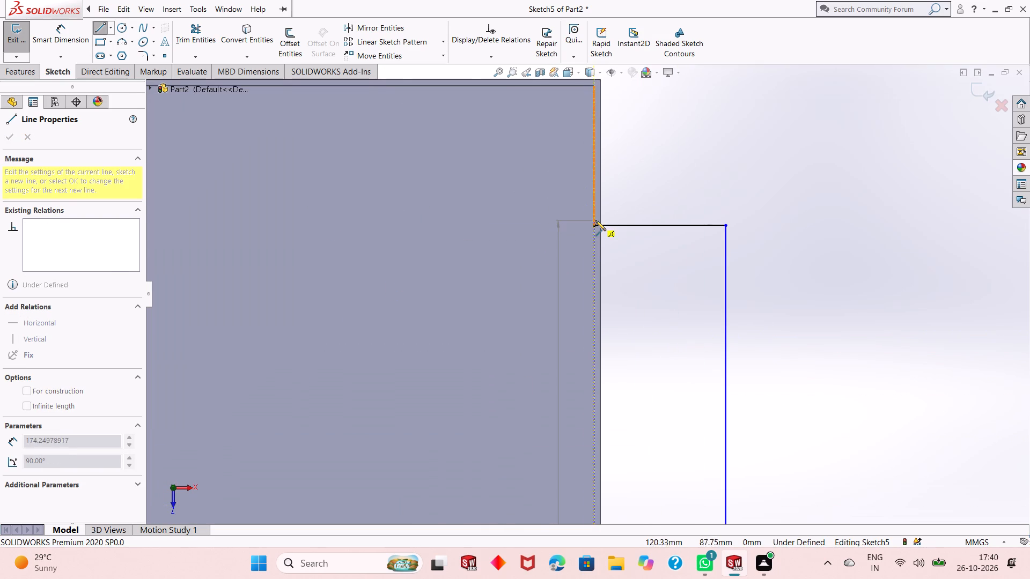
left_click(593, 224)
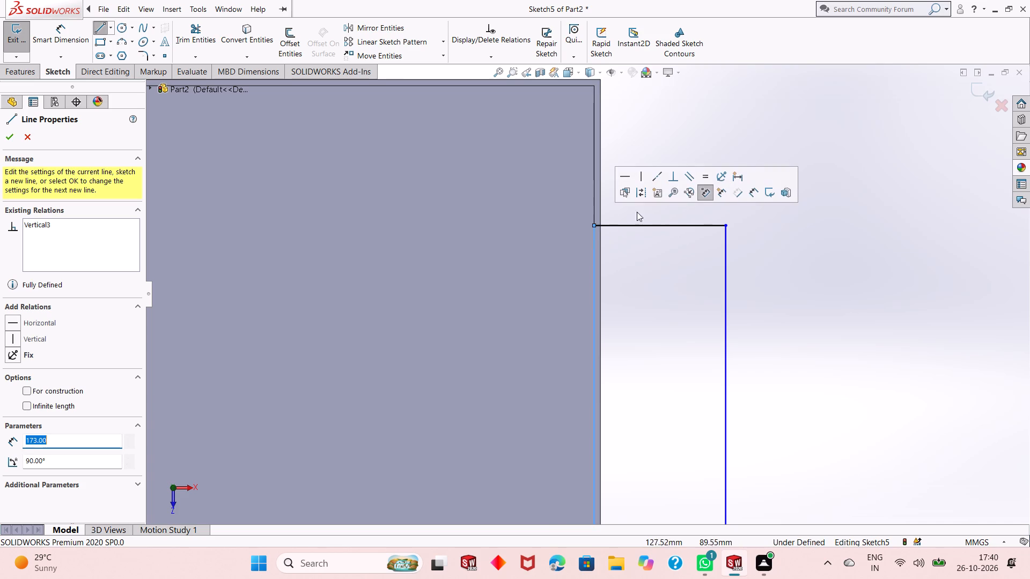
left_click(10, 139)
left_click(818, 375)
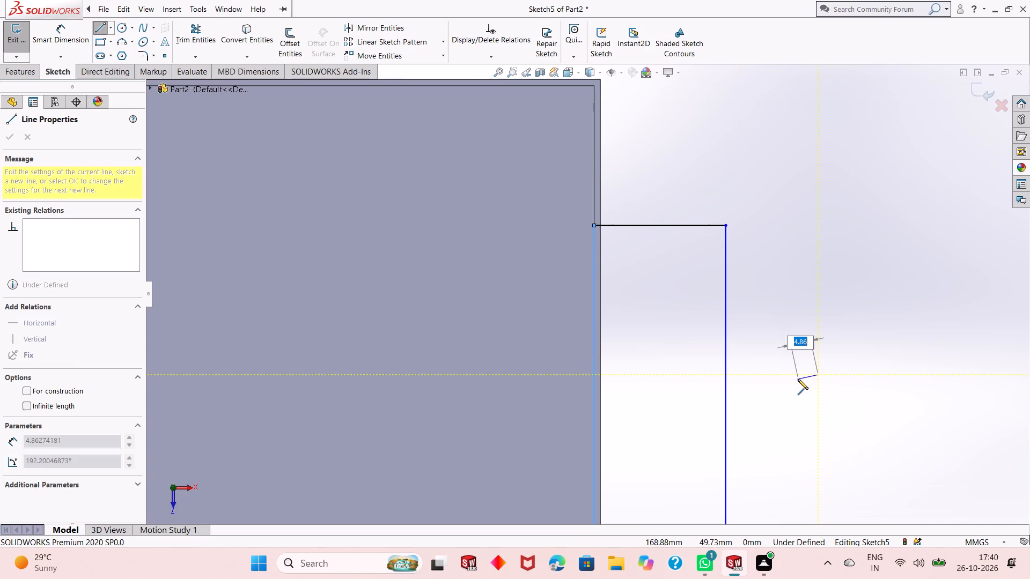
key("Escape")
key("Escape")
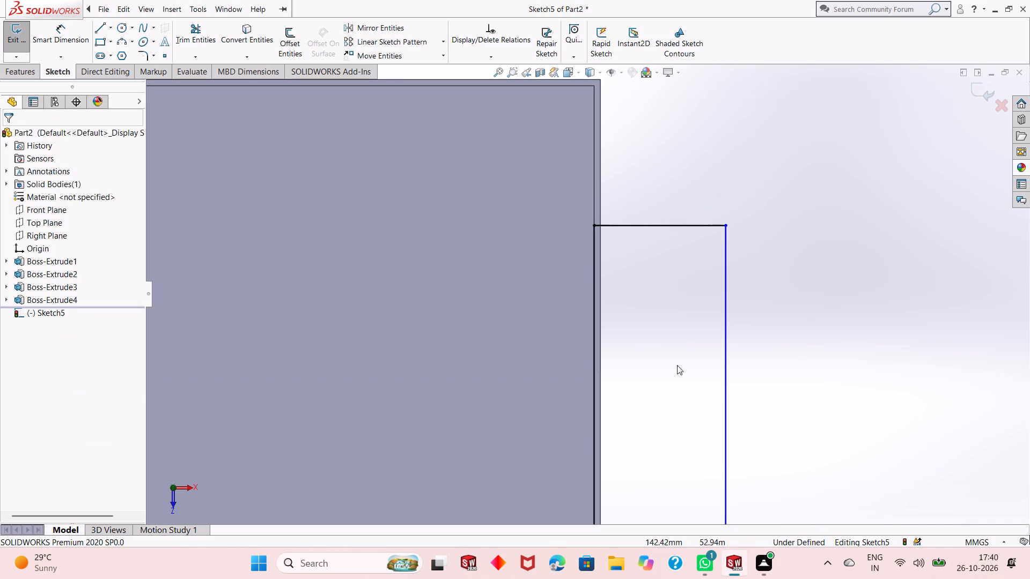
Dimension the flange outline's back short side at 31.5 mm.
scroll(655, 358, "up", 7)
scroll(635, 408, "down", 1)
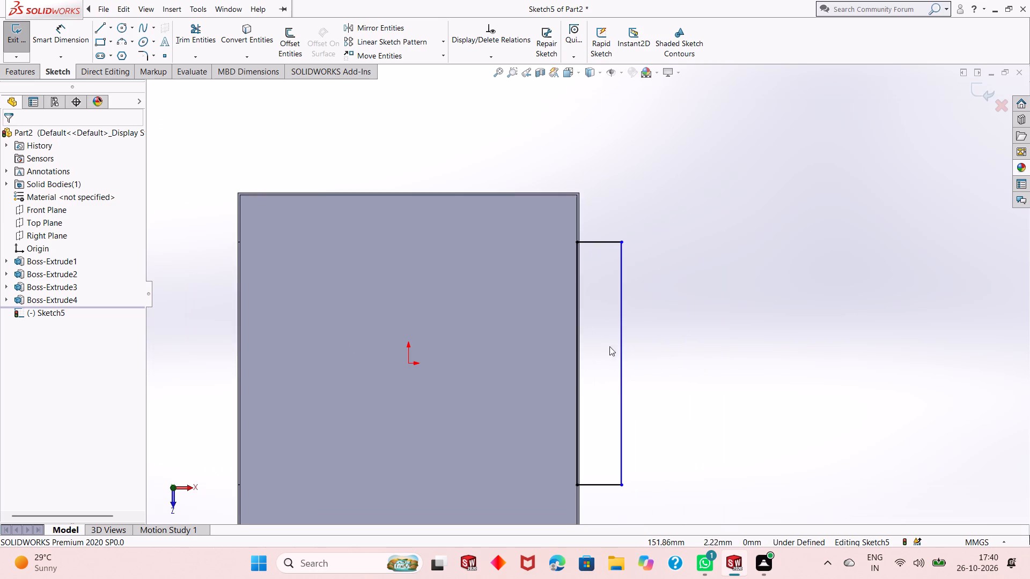
left_click(60, 28)
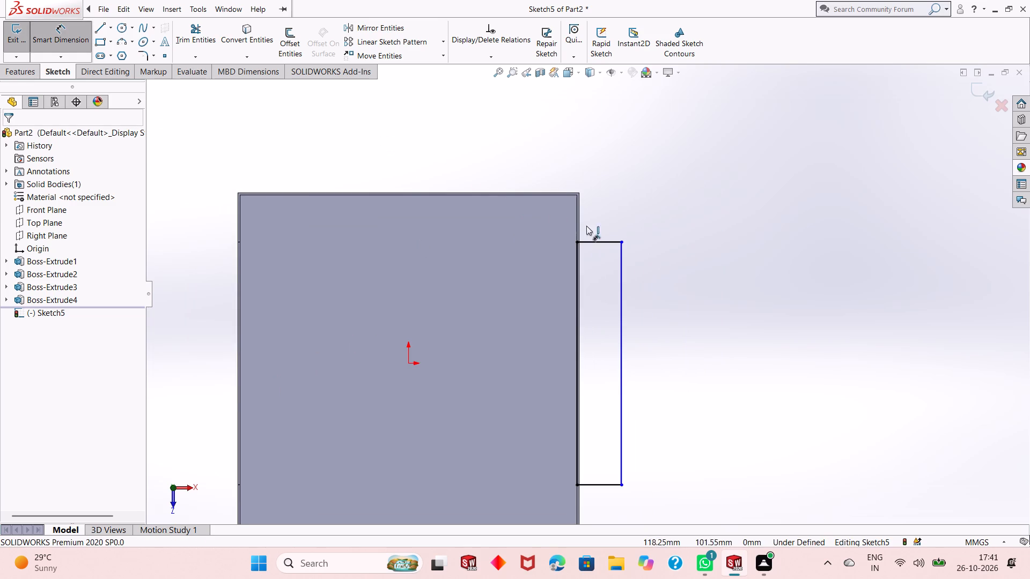
left_click(605, 243)
left_click(641, 166)
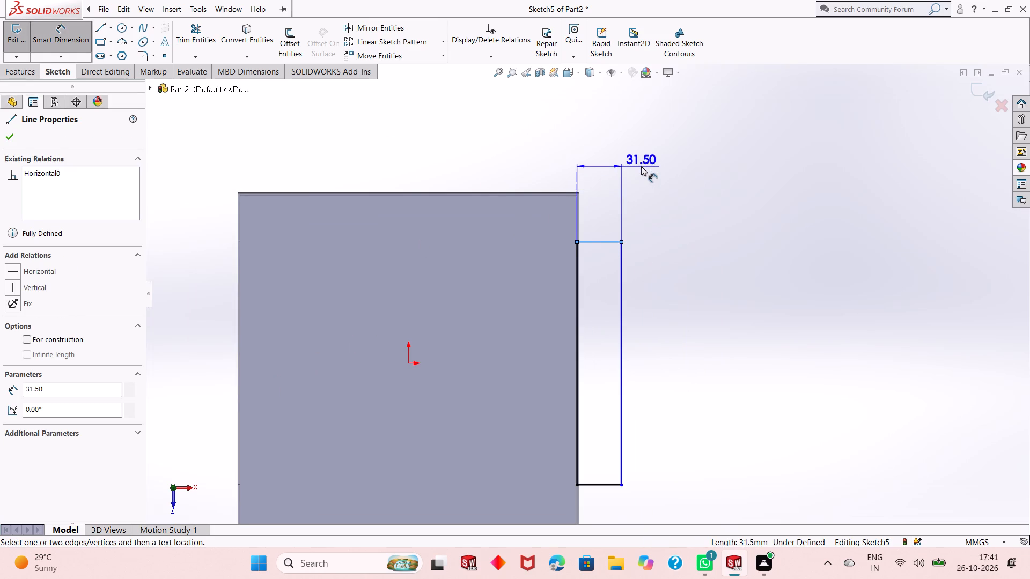
key("Return")
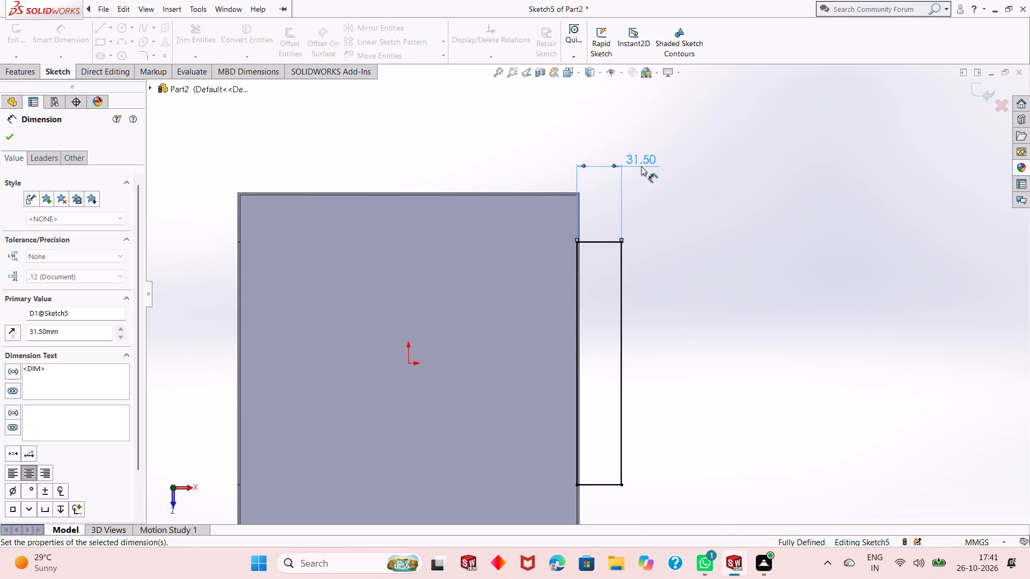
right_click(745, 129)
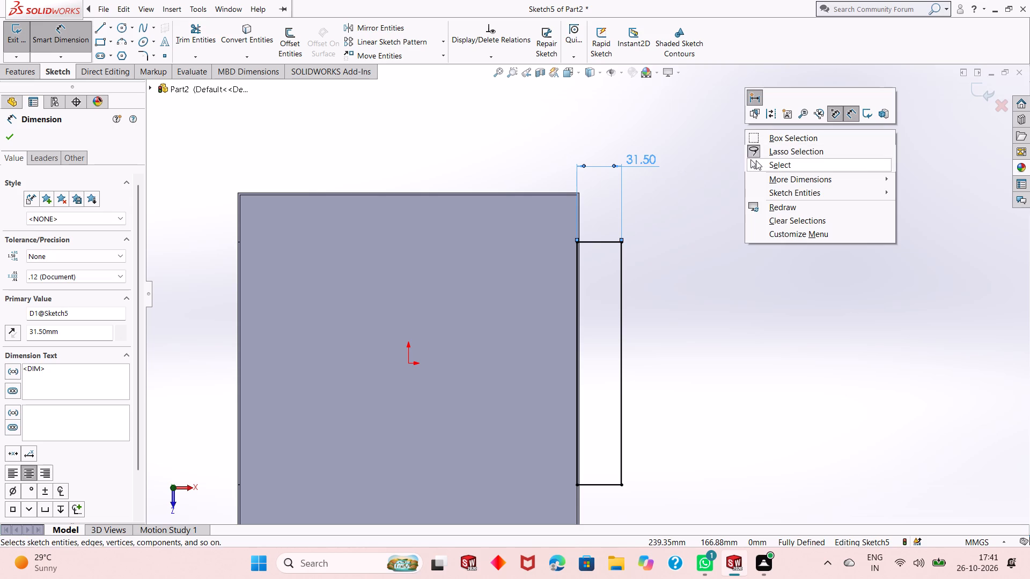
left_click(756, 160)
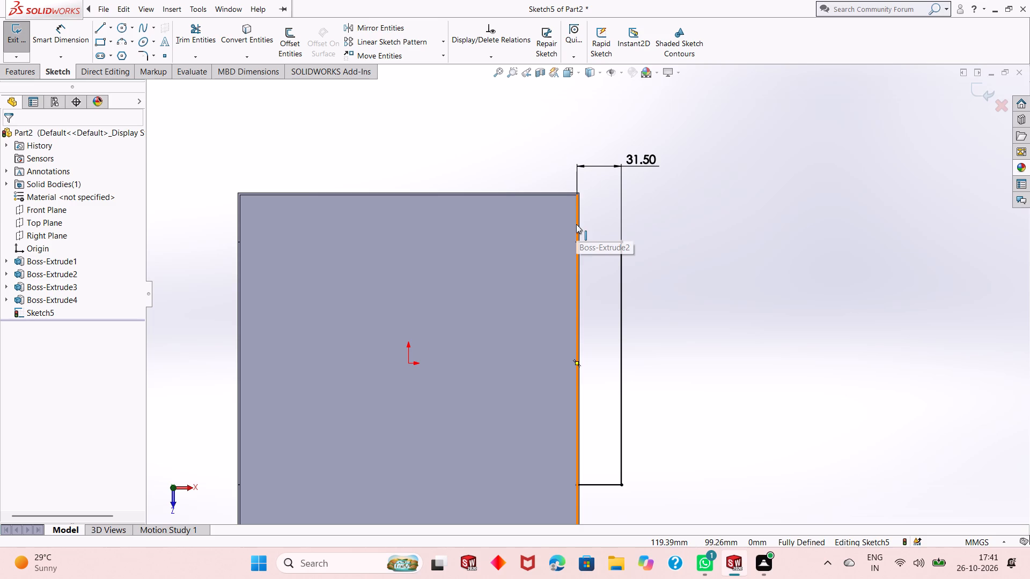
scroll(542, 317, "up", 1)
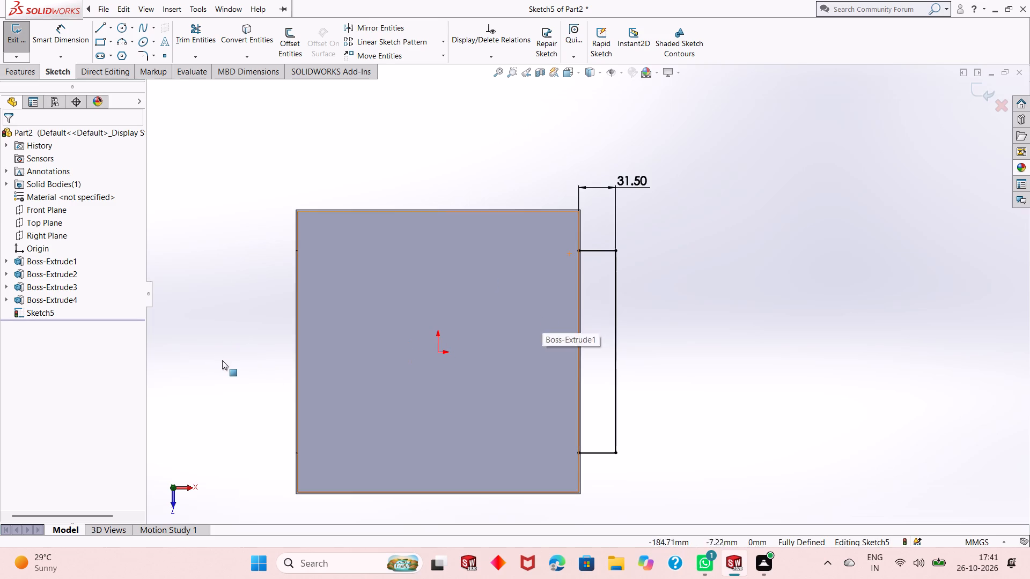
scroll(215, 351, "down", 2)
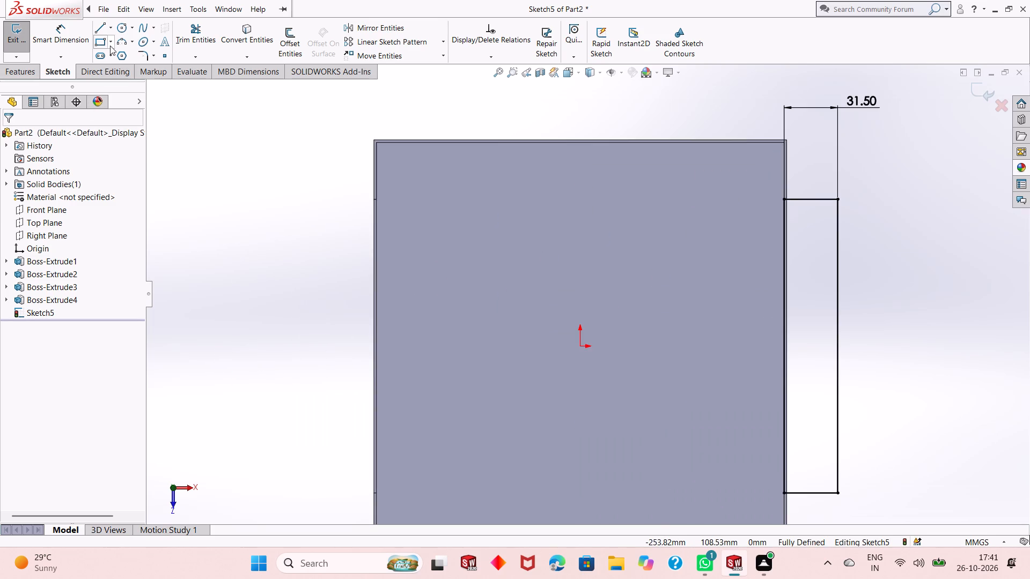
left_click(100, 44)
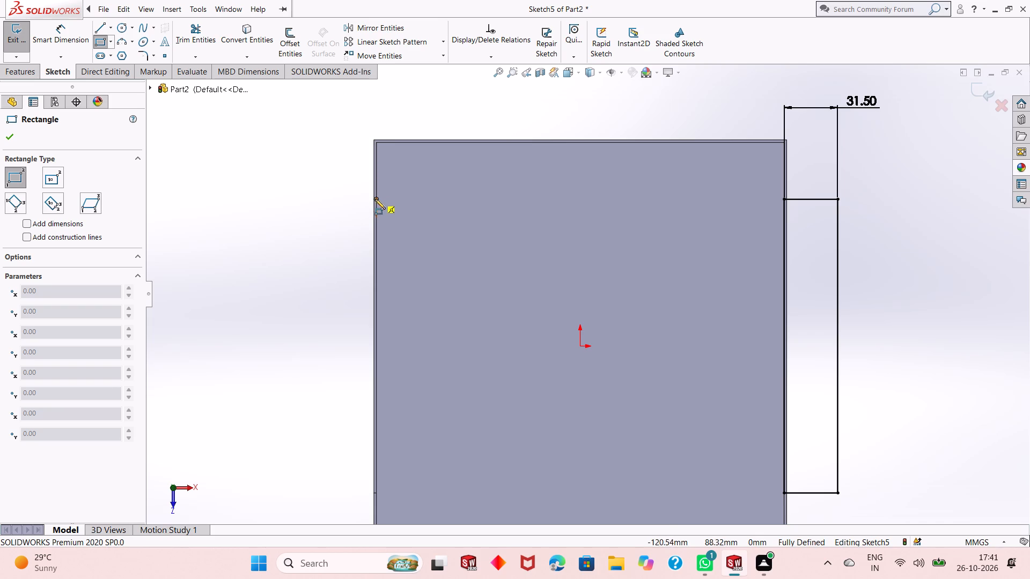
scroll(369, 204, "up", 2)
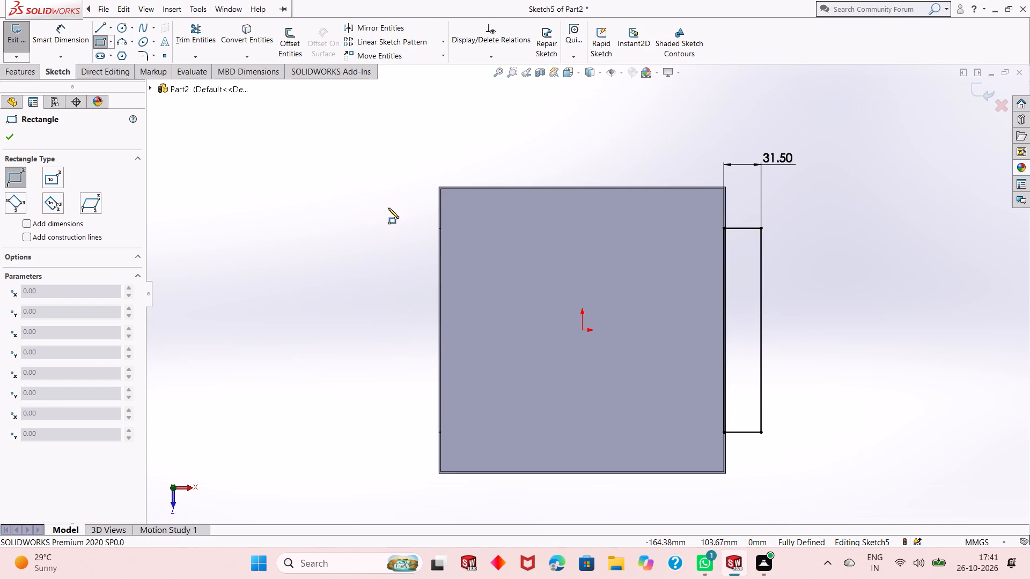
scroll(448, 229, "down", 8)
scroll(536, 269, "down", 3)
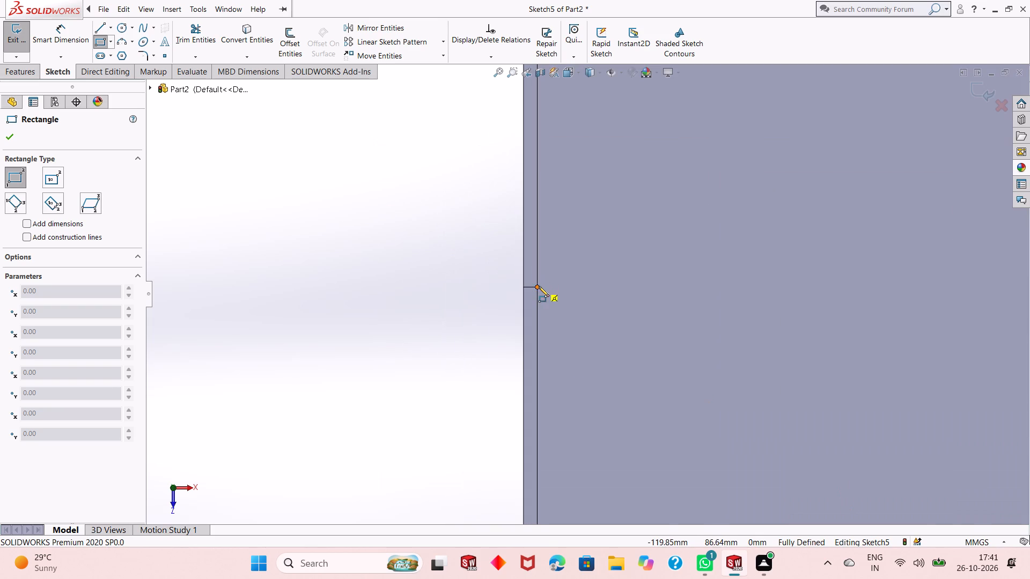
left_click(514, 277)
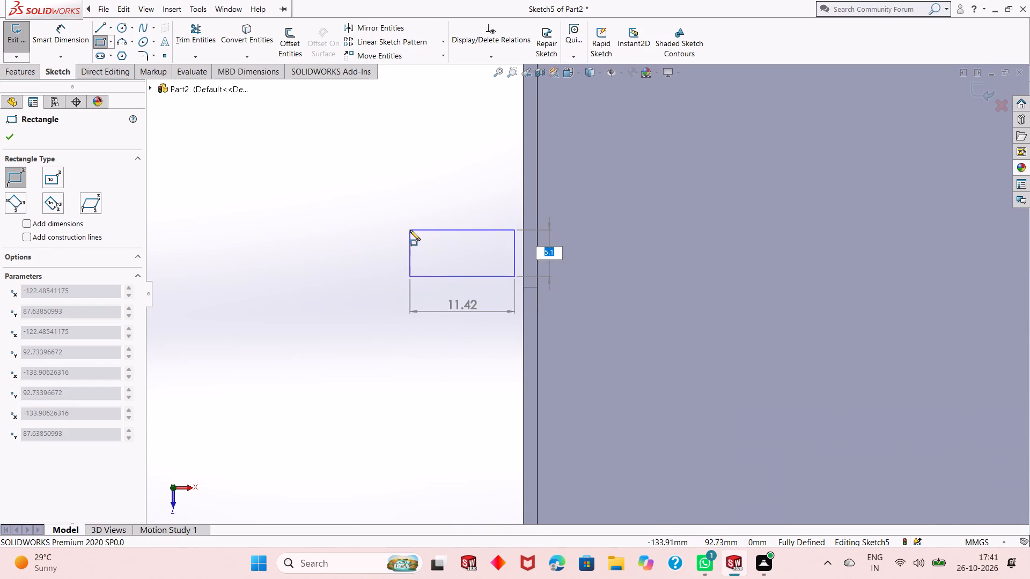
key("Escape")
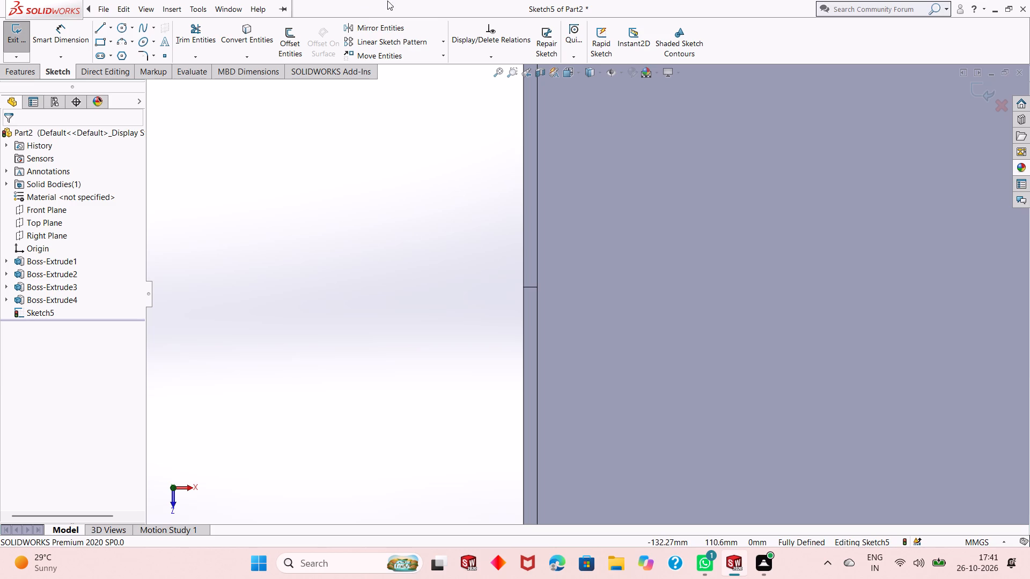
Draw a corner rectangle about 12.4 x 173 mm outward from the low -X wall's inner back corner, level with its inner front corner.
left_click(100, 42)
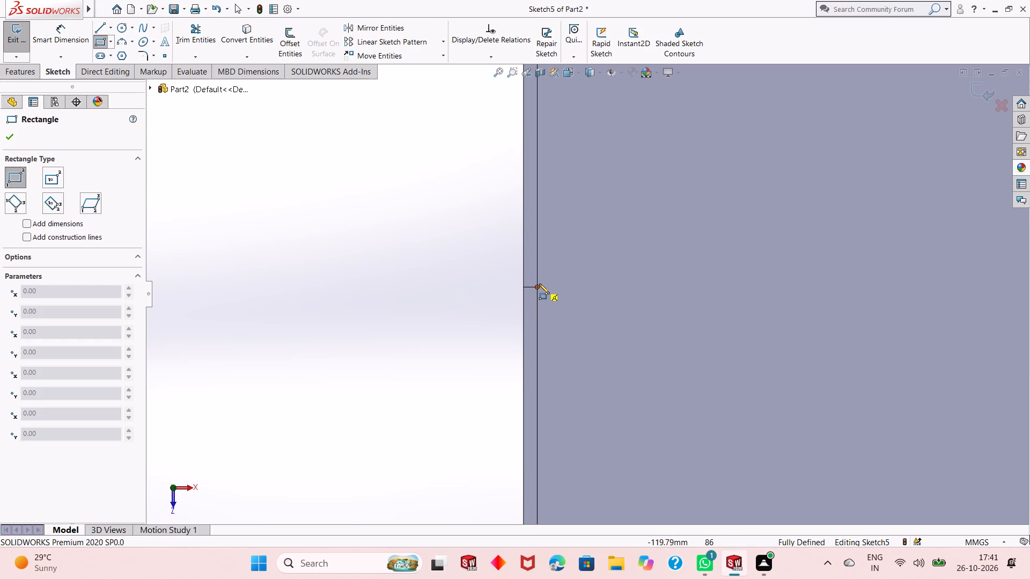
left_click(538, 285)
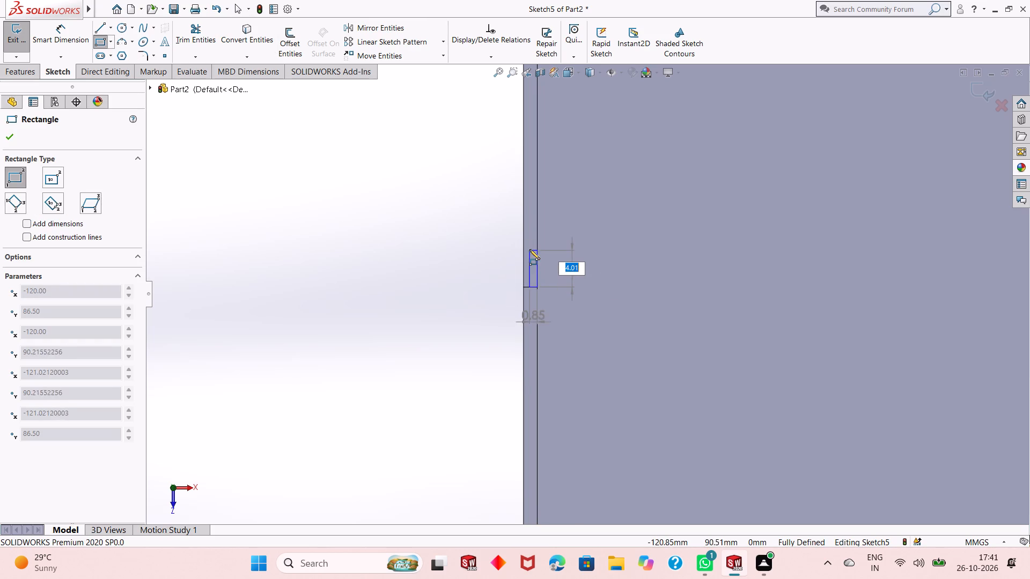
scroll(529, 249, "up", 14)
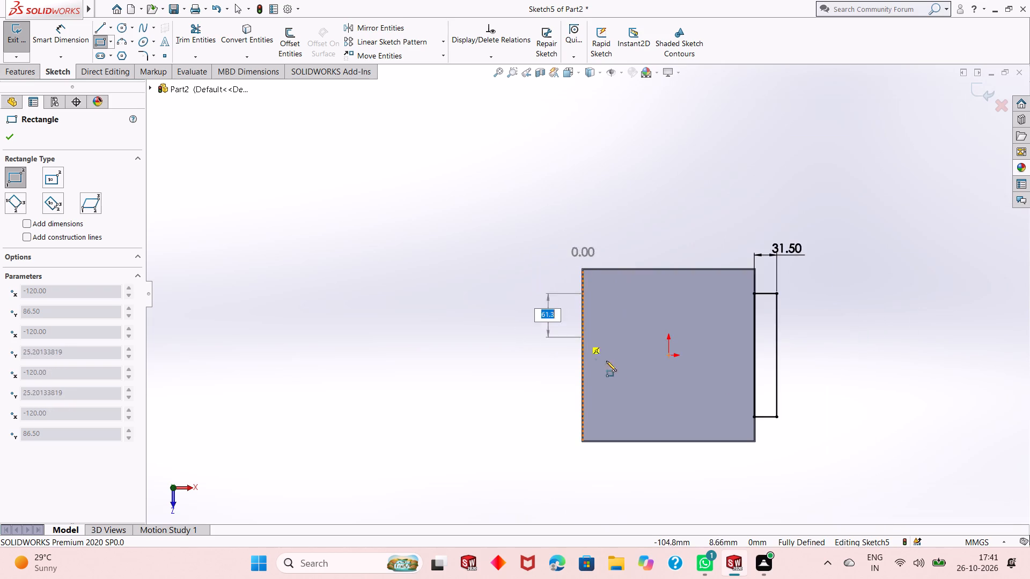
scroll(629, 376, "down", 3)
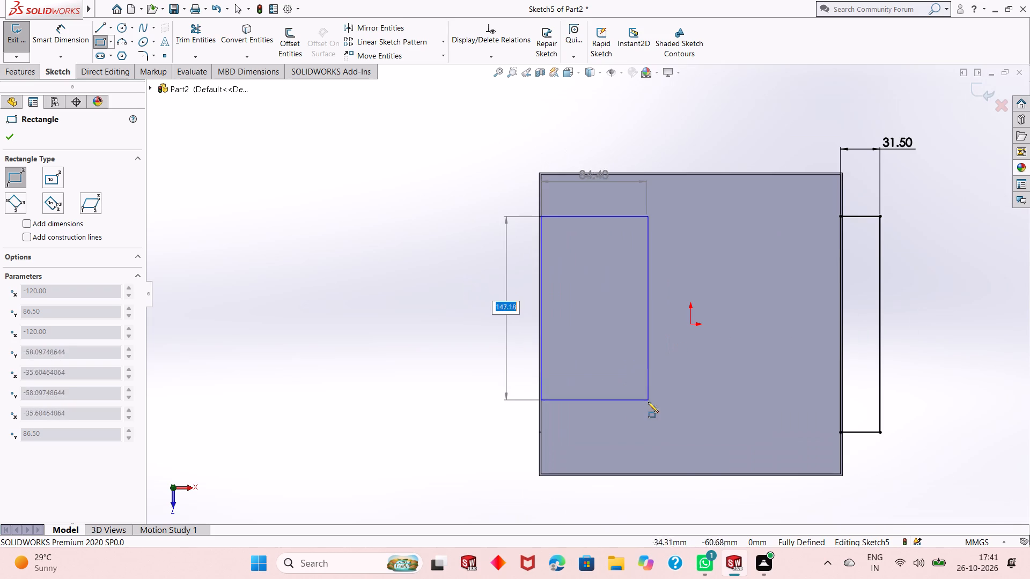
scroll(556, 431, "down", 3)
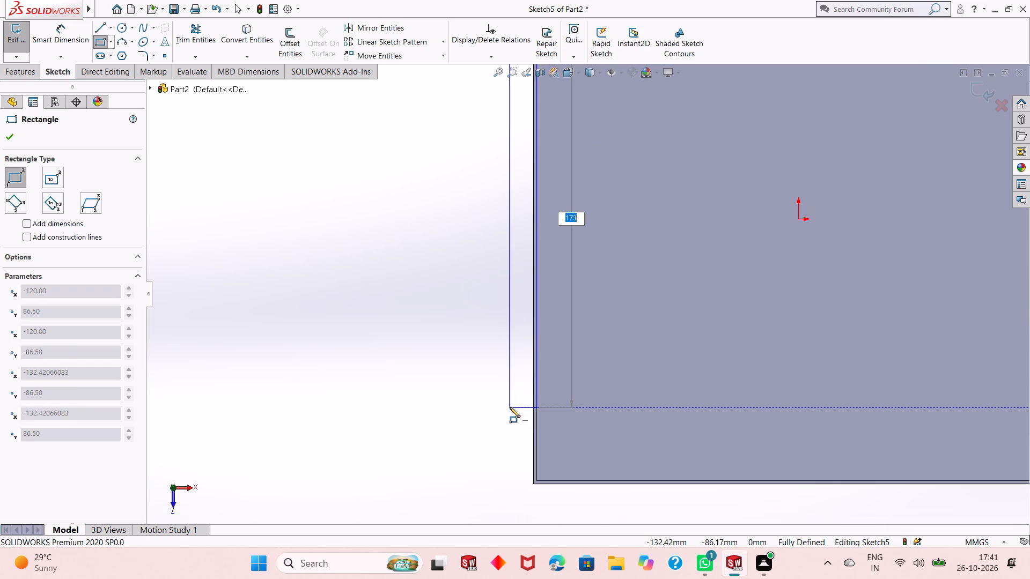
left_click(510, 407)
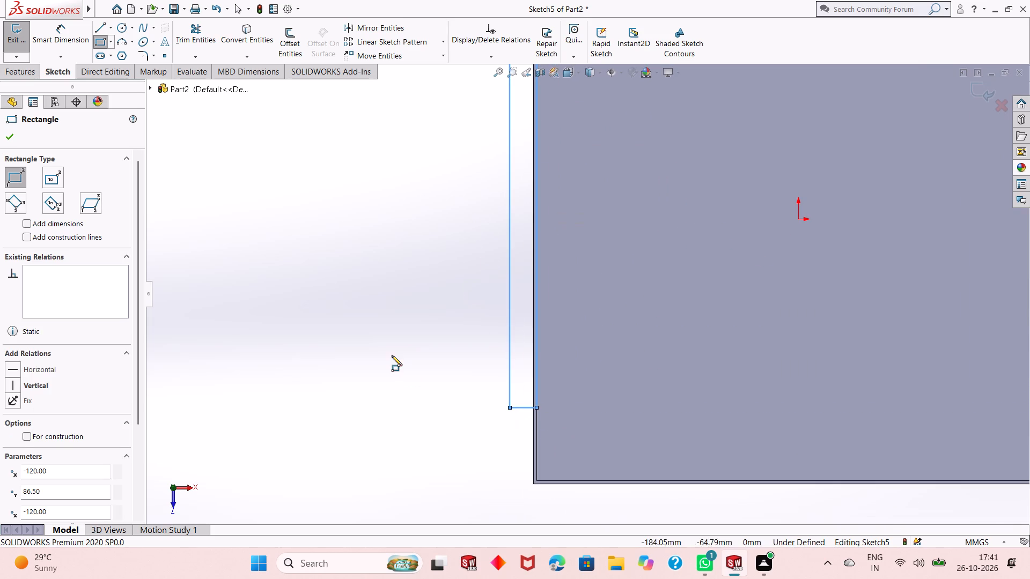
right_click(392, 355)
left_click(404, 360)
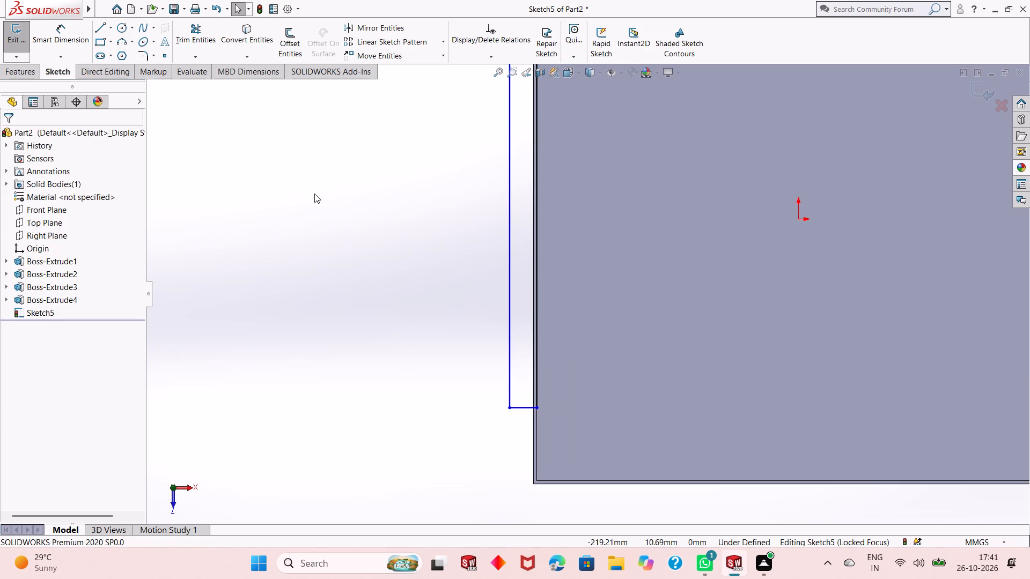
Dimension the front short side of the -X flange rectangle at 31.5 mm.
scroll(415, 304, "up", 1)
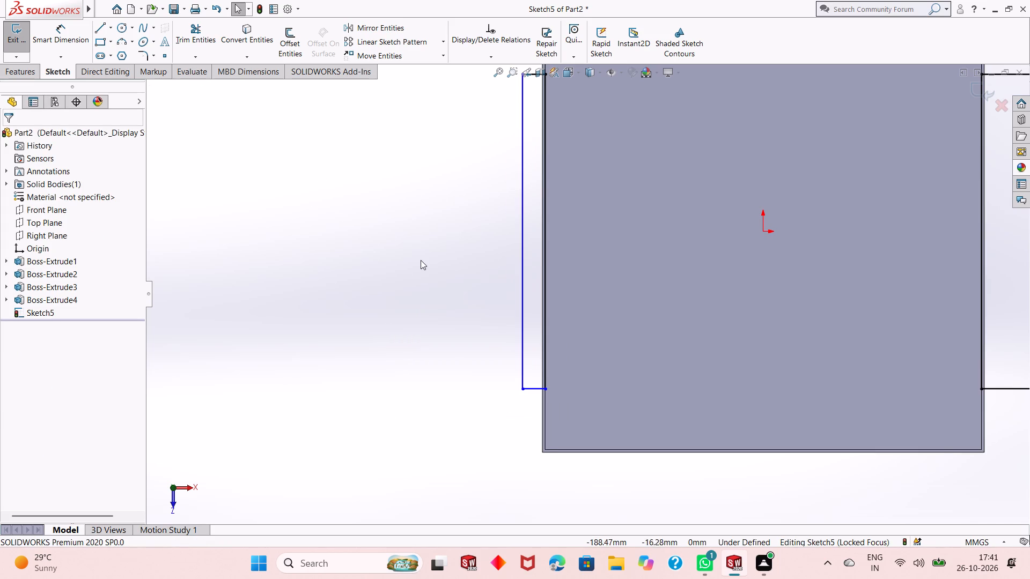
left_click(62, 39)
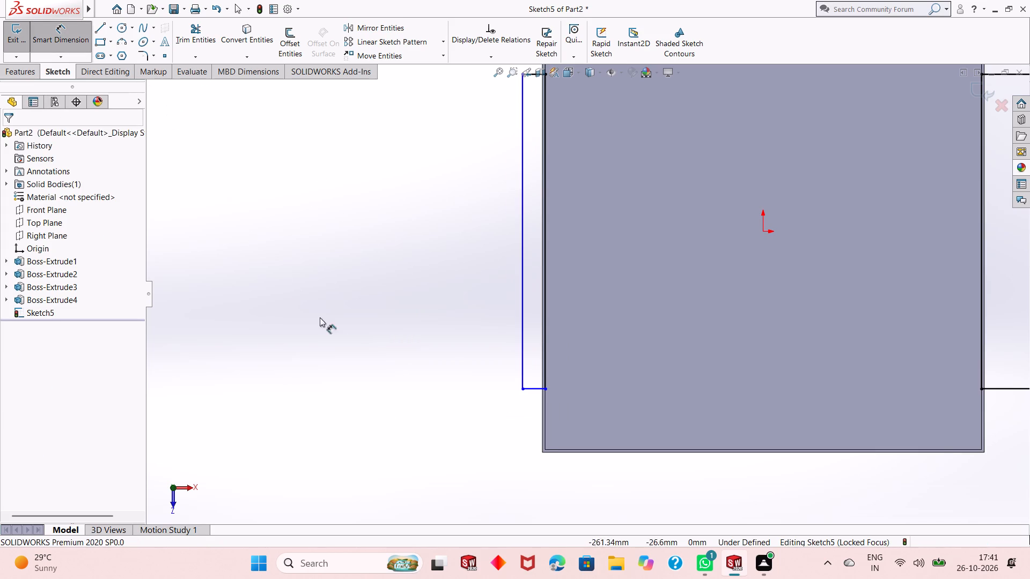
left_click(529, 391)
left_click(506, 464)
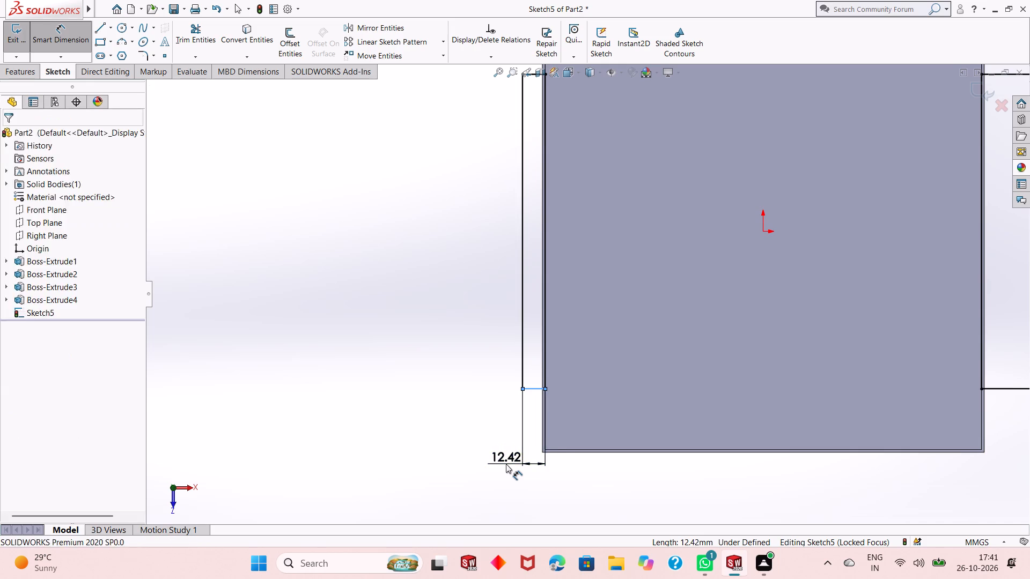
key("3")
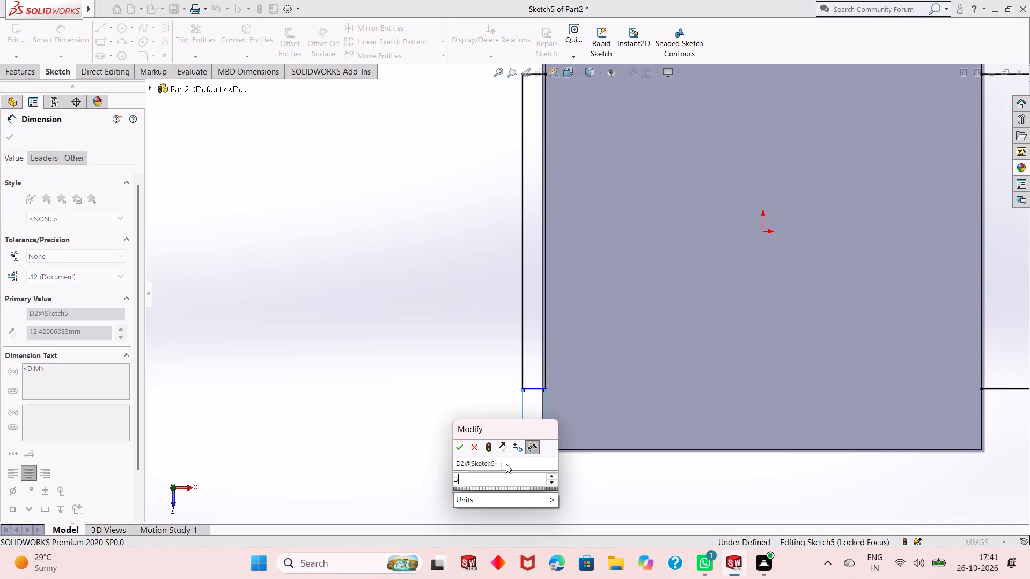
type("1.5")
key("Return")
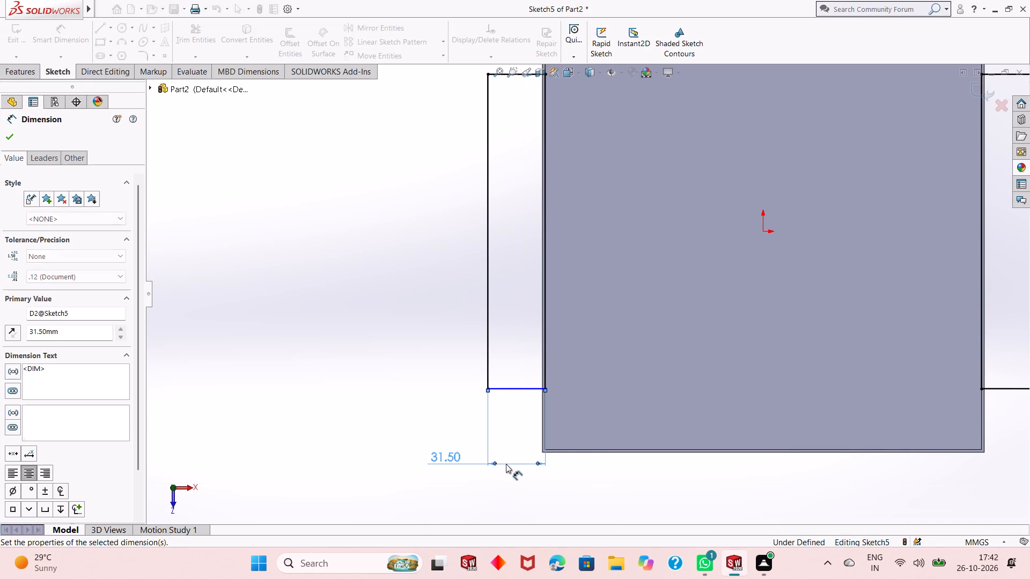
Dimension the outer long side of the -X flange rectangle at 173 mm.
scroll(485, 443, "up", 1)
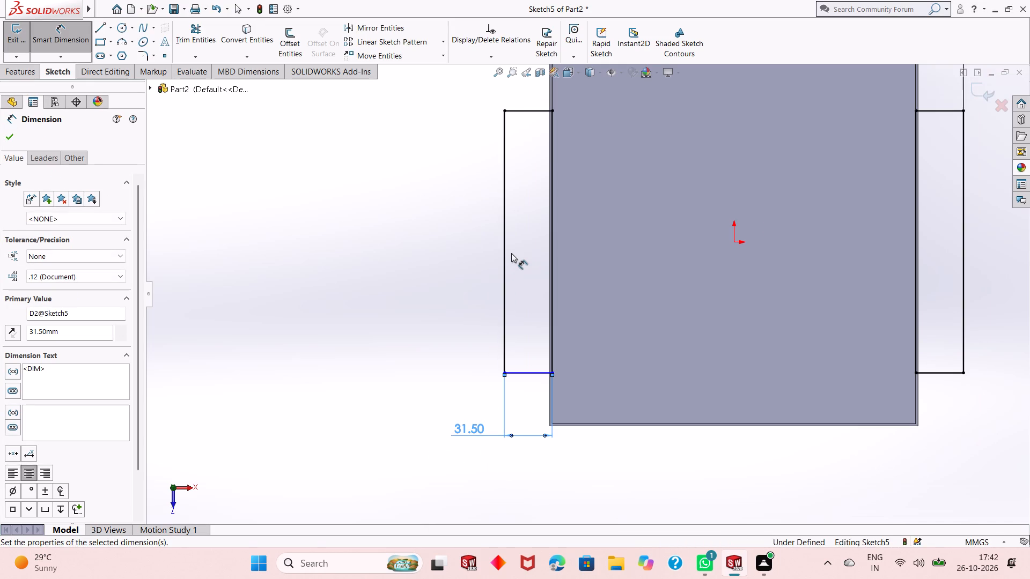
left_click(504, 241)
left_click(457, 278)
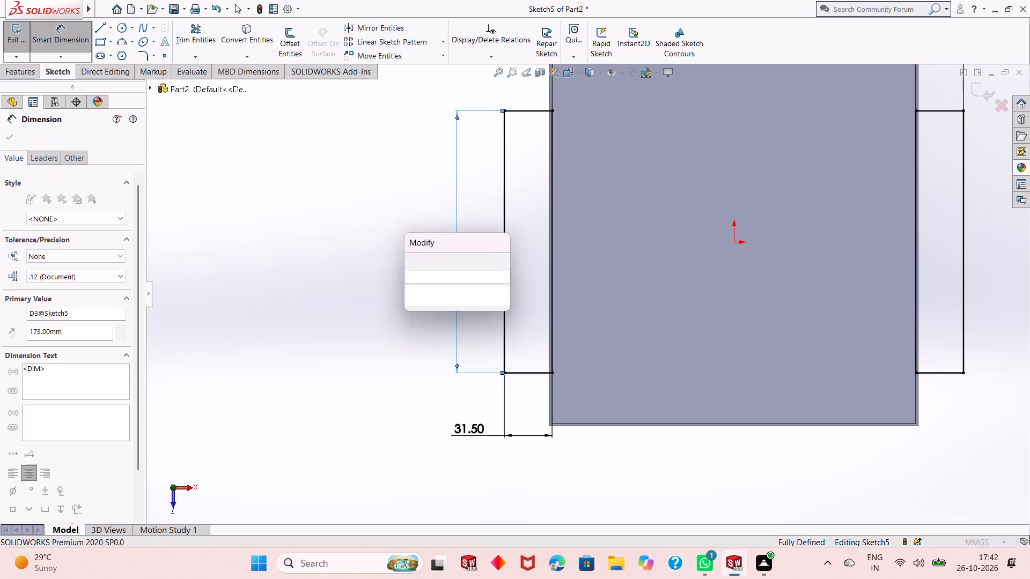
key("Return")
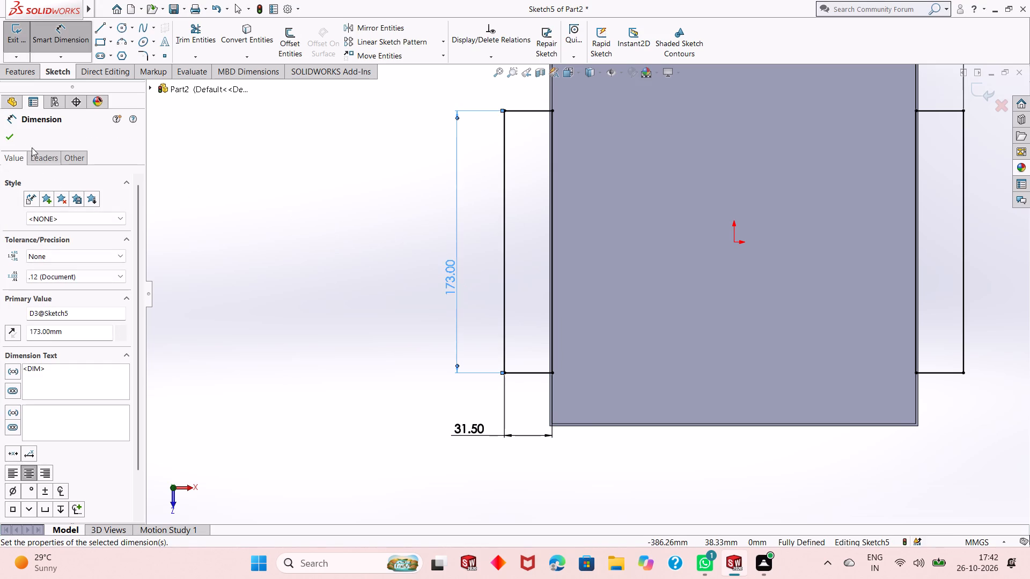
left_click(6, 137)
Extrude both flange rectangles 1.5 mm downward with a reversed blind Boss-Extrude, merged with the body.
scroll(373, 271, "up", 2)
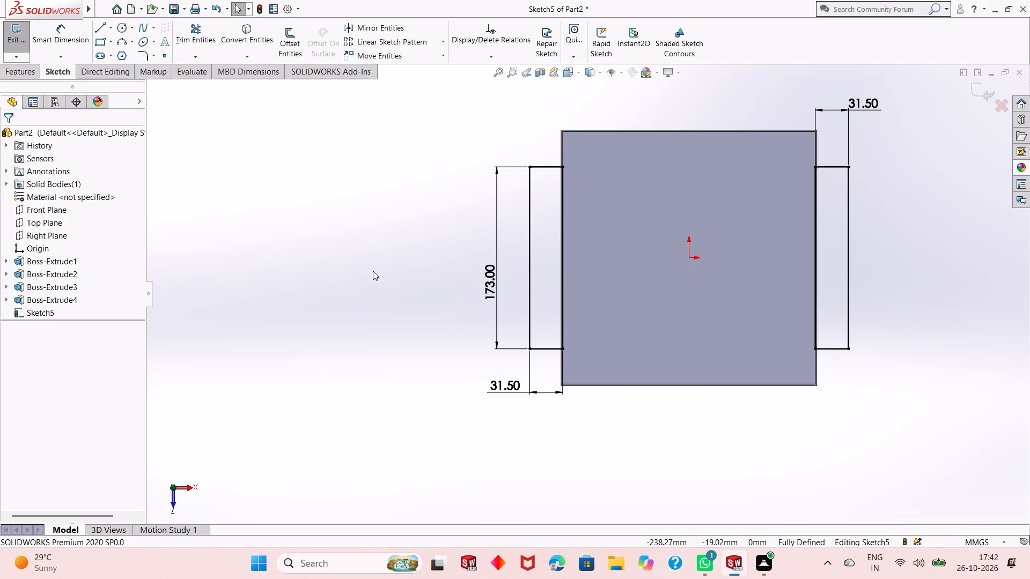
scroll(893, 293, "down", 1)
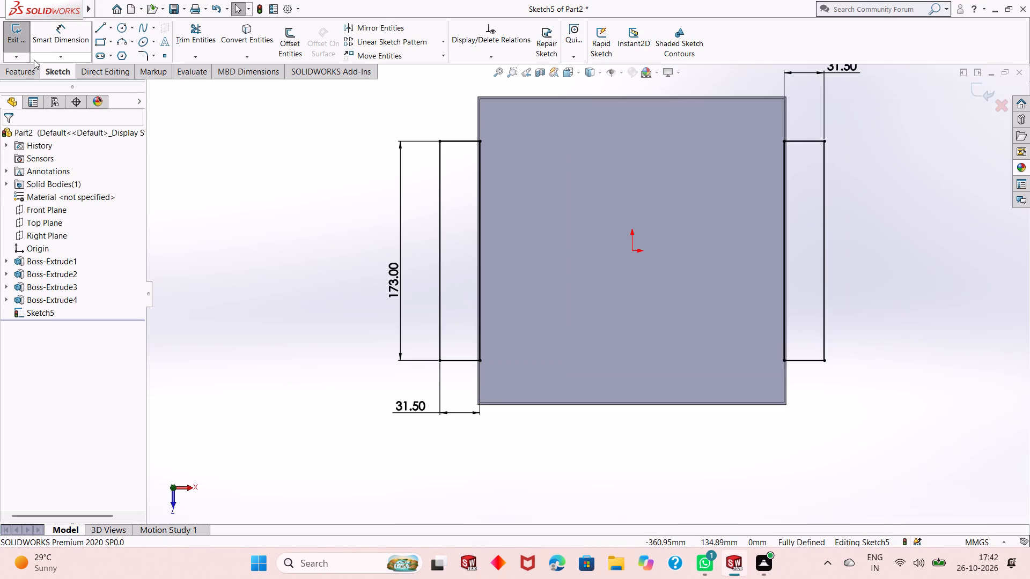
left_click(19, 69)
left_click(19, 54)
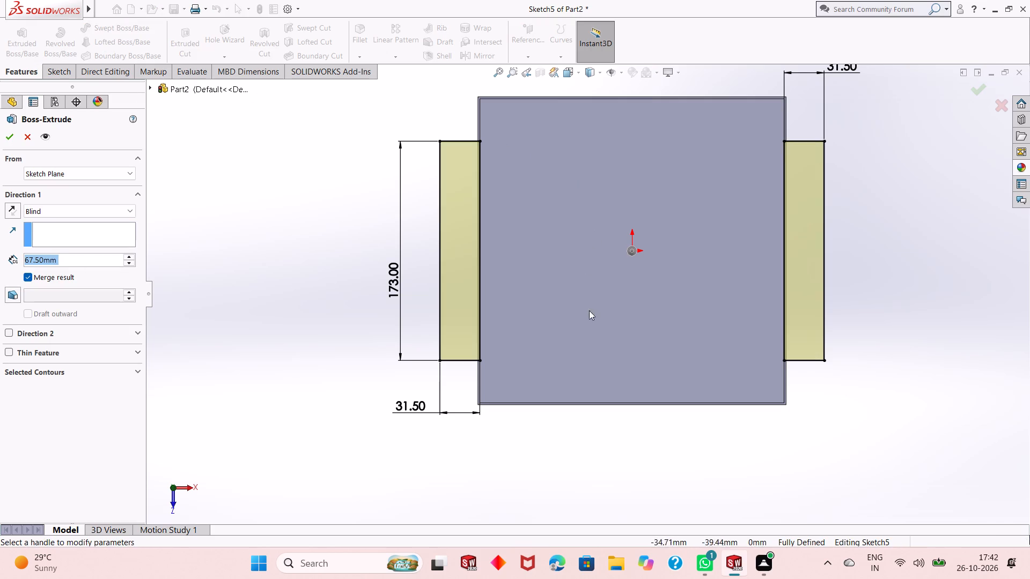
middle_click_drag(592, 329, 598, 248)
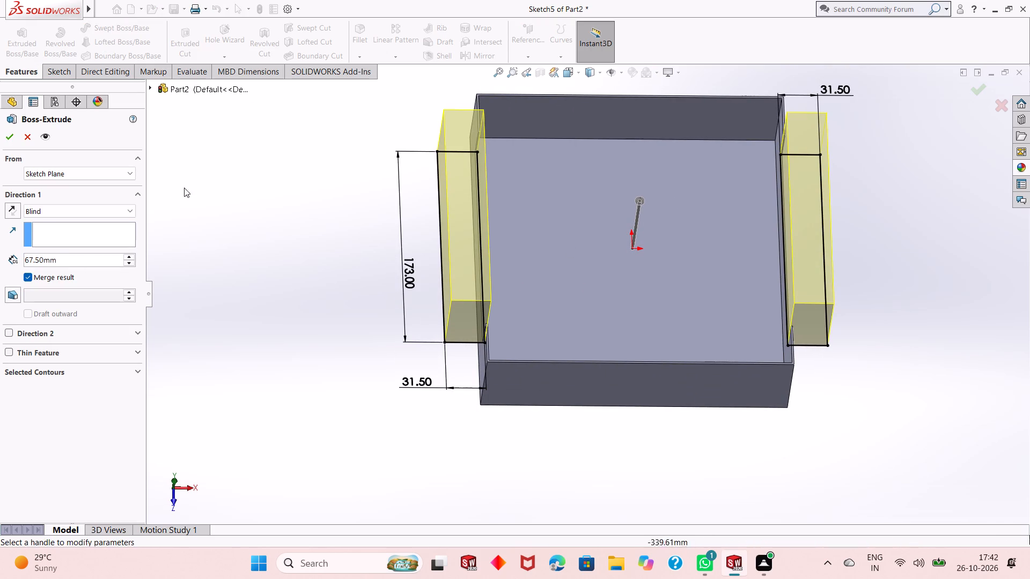
left_click(19, 209)
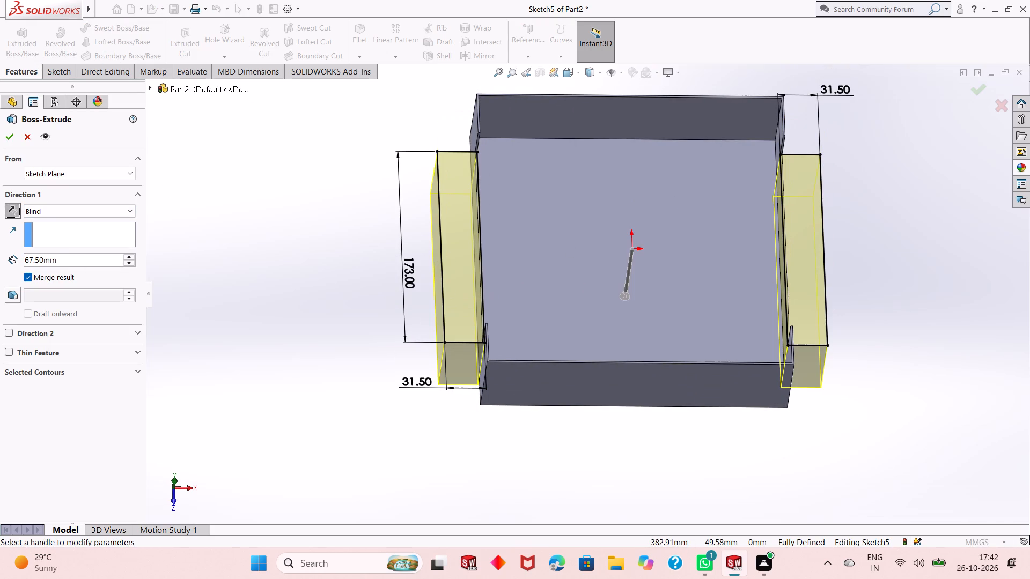
double_click(58, 262)
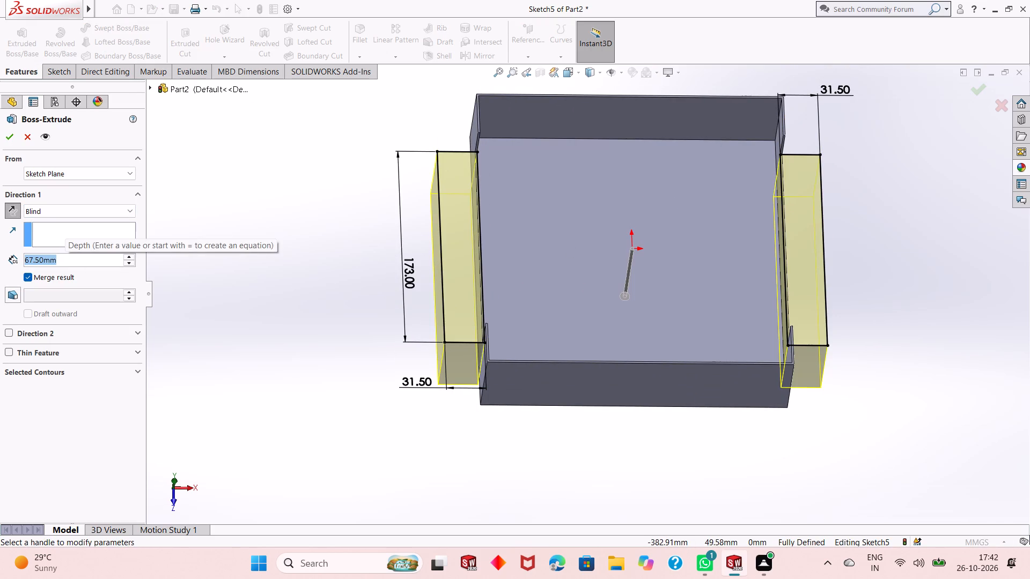
type("1.5")
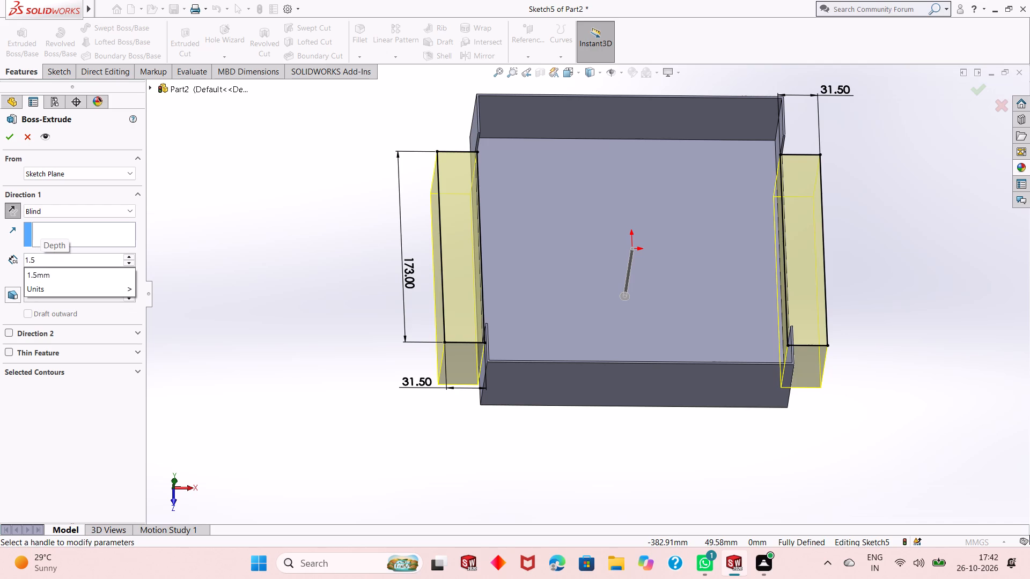
key("Return")
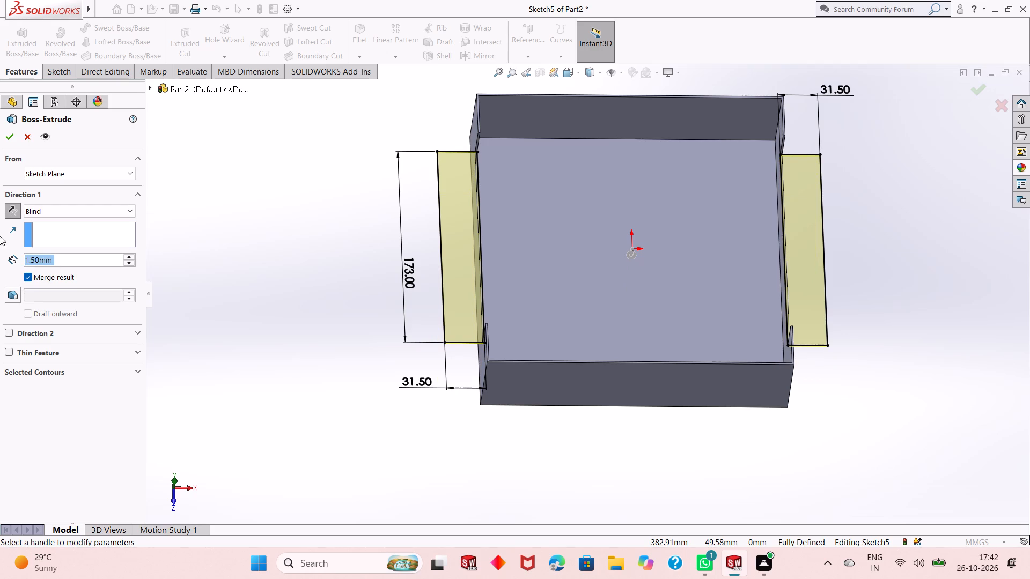
left_click(3, 138)
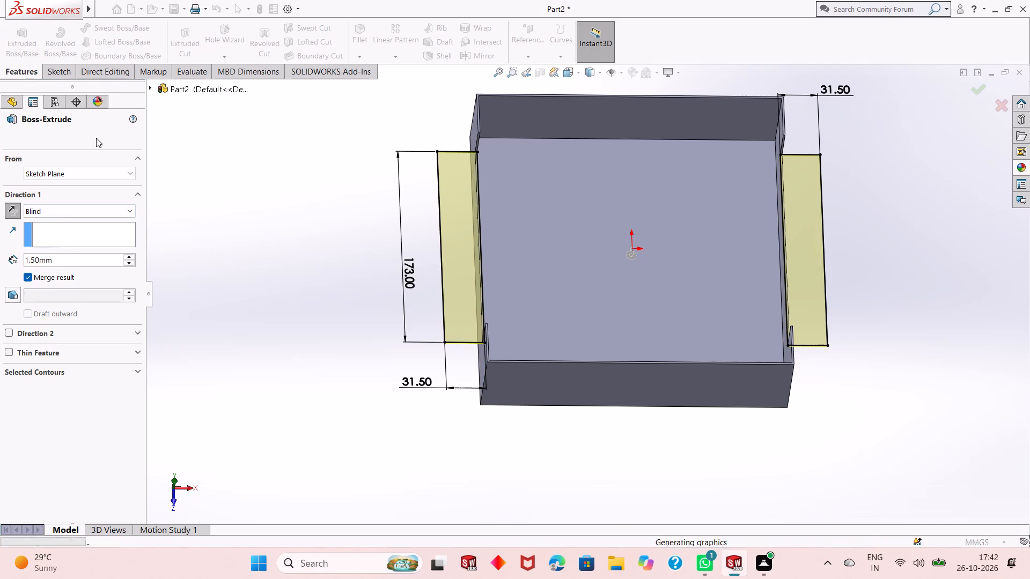
left_click(367, 227)
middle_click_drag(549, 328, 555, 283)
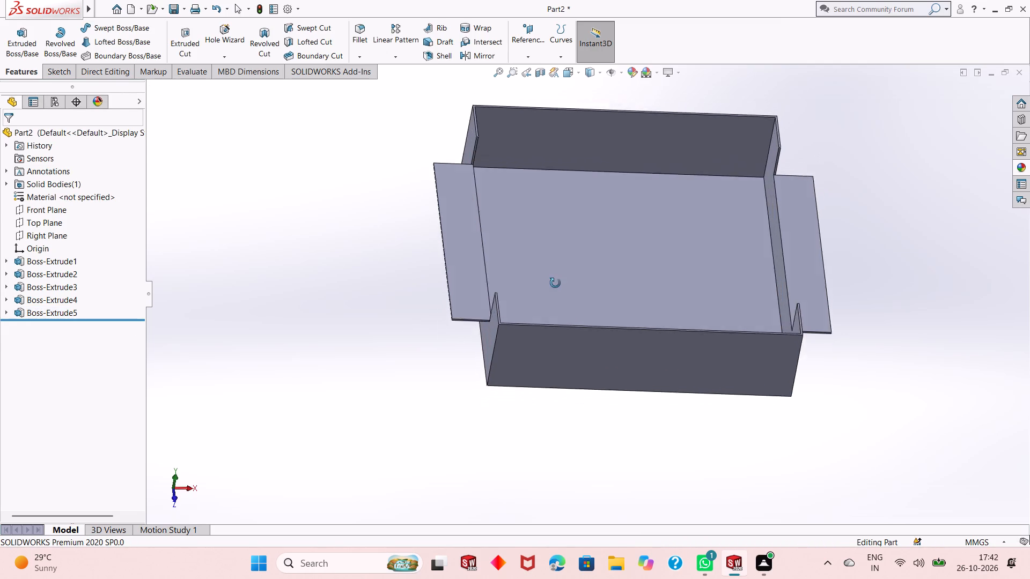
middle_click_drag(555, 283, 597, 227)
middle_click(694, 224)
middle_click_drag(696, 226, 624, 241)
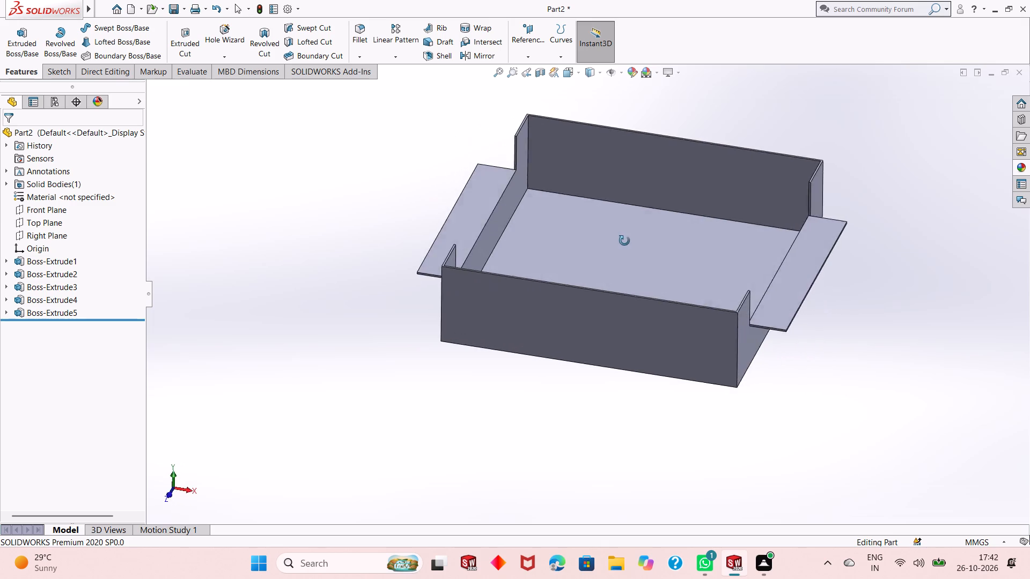
Examine the tray from above and below, checking the two side flanges against the walls and base.
middle_click_drag(624, 241, 659, 242)
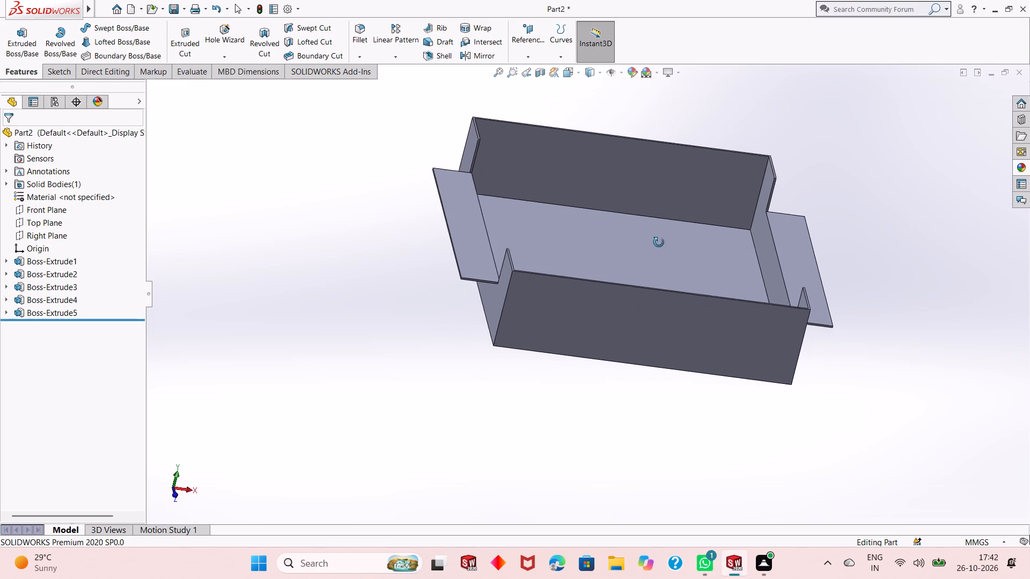
middle_click_drag(659, 242, 658, 246)
middle_click_drag(685, 321, 700, 151)
scroll(685, 226, "up", 1)
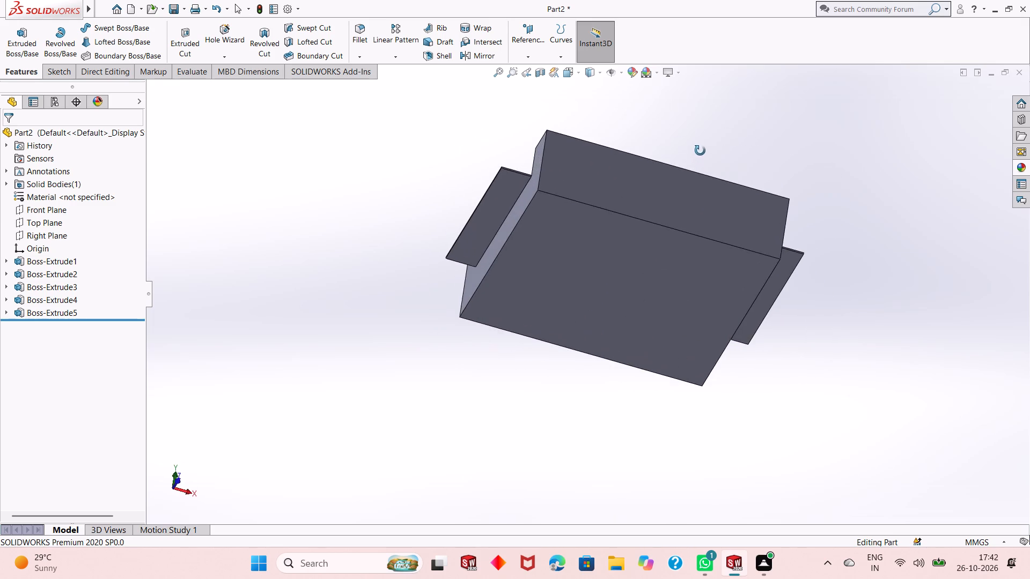
middle_click_drag(700, 151, 665, 360)
scroll(671, 296, "up", 2)
scroll(644, 241, "down", 2)
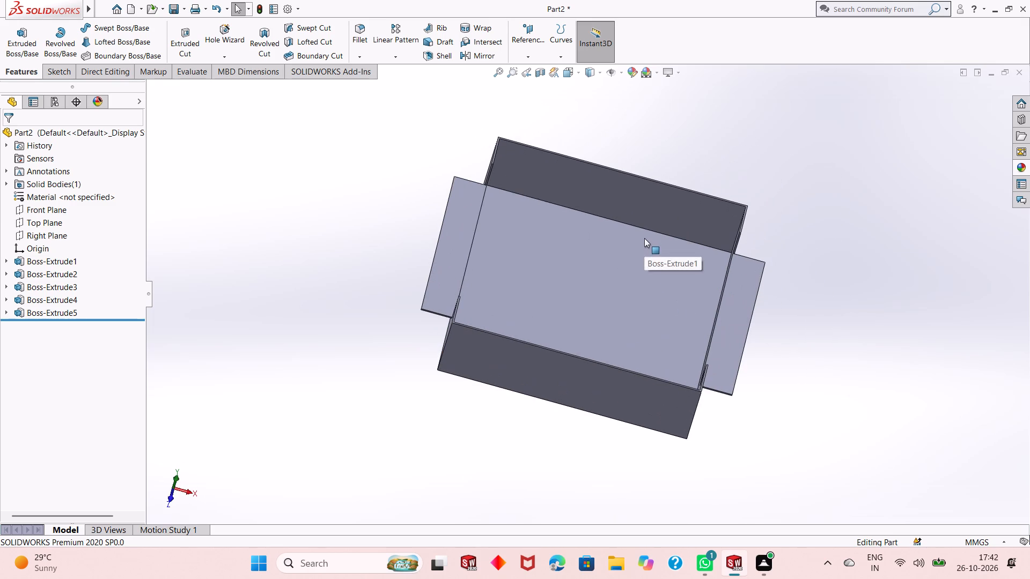
middle_click_drag(644, 264, 644, 316)
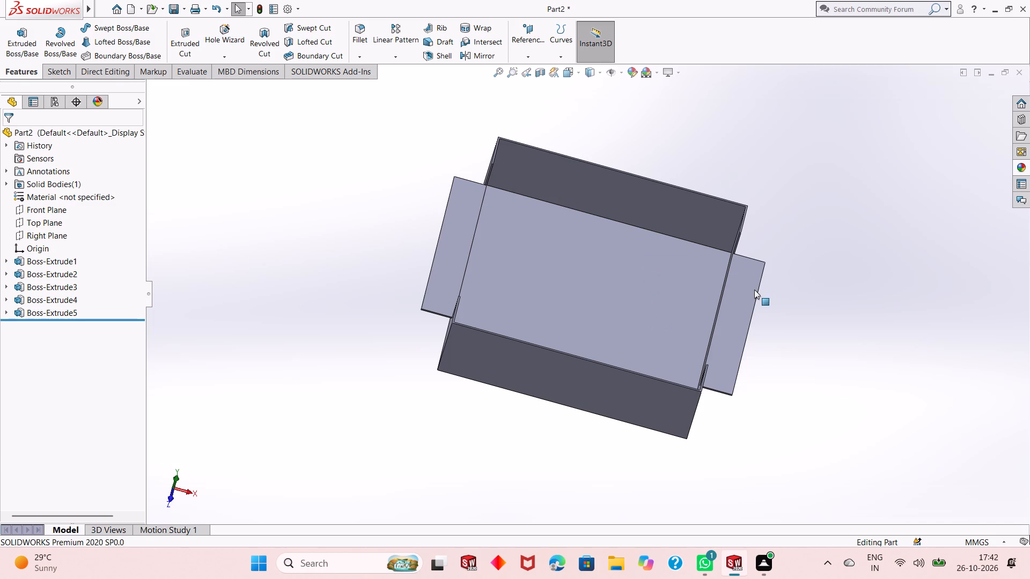
Open a new sketch on the +X flange's top face, viewed normal to the sketch plane.
left_click(743, 293)
left_click(785, 264)
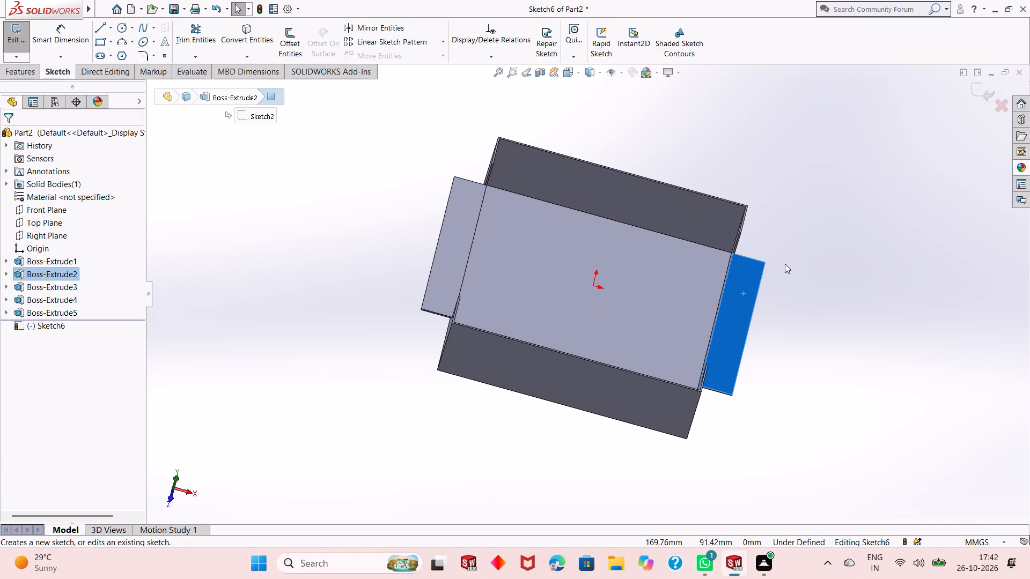
key("ctrl+8")
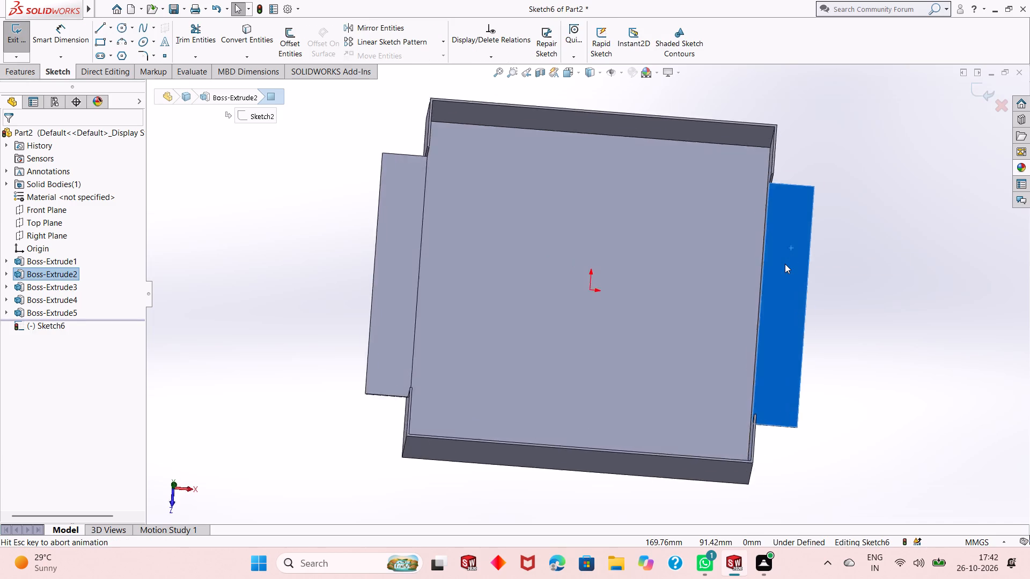
scroll(699, 284, "up", 1)
left_click(894, 265)
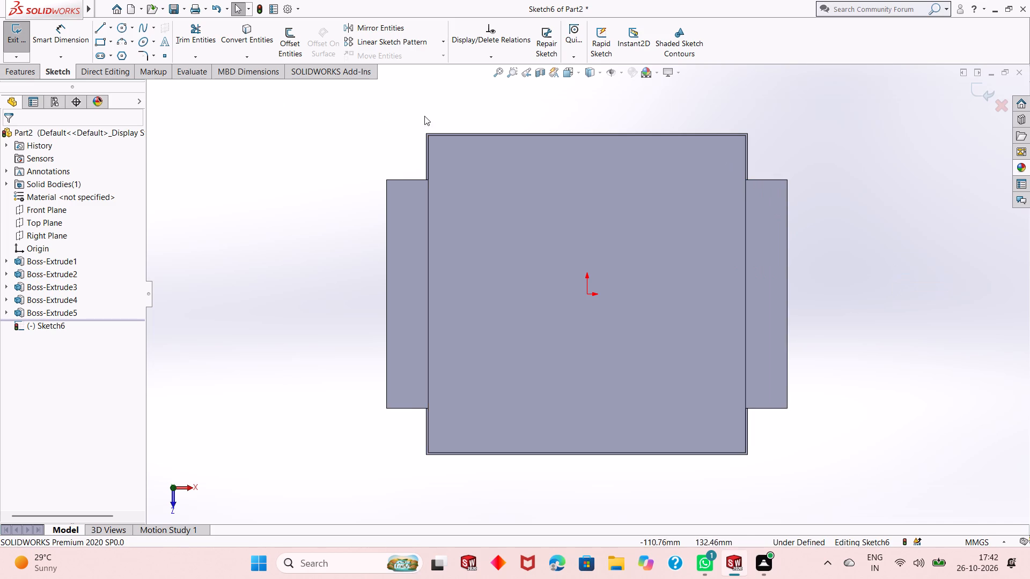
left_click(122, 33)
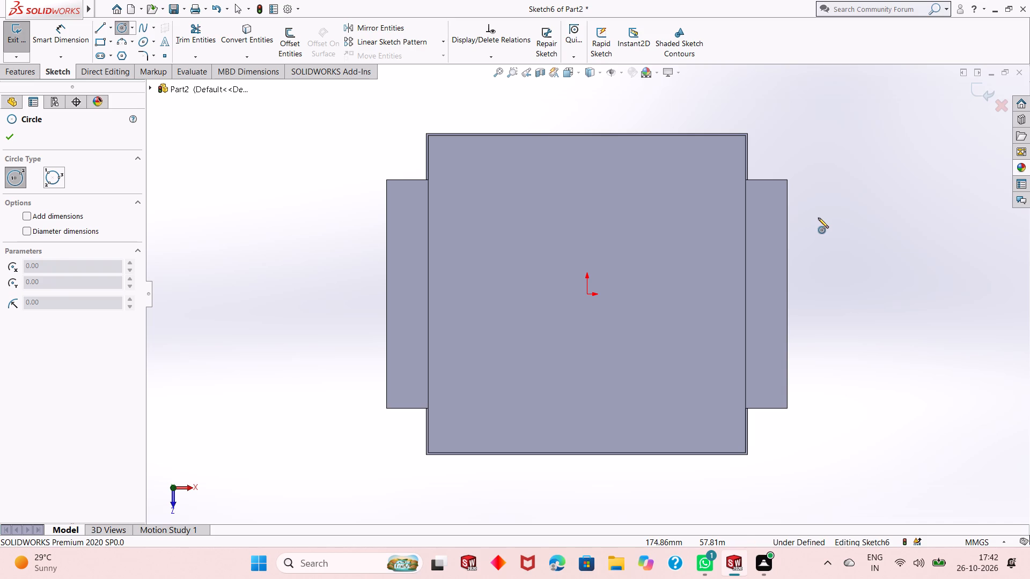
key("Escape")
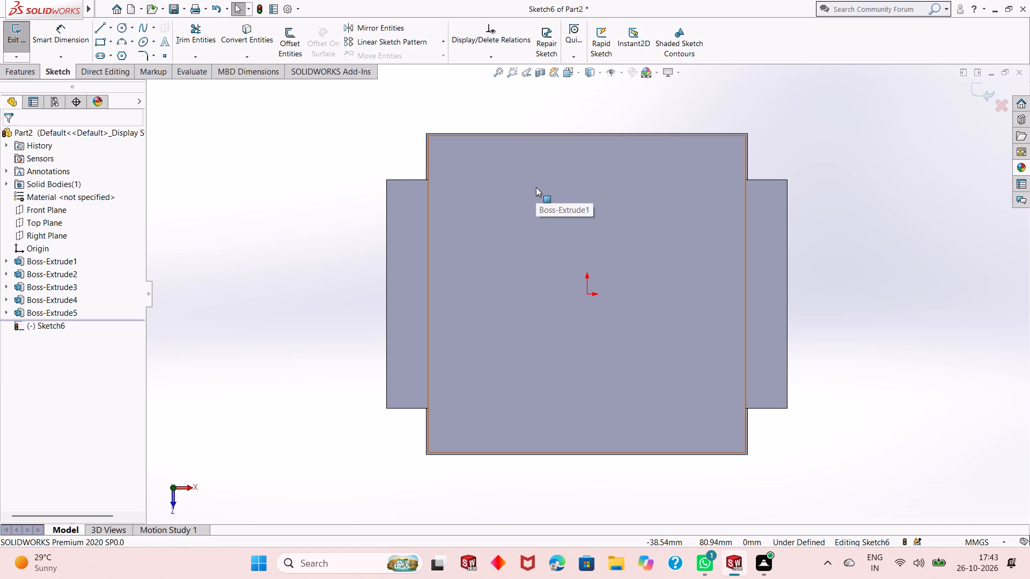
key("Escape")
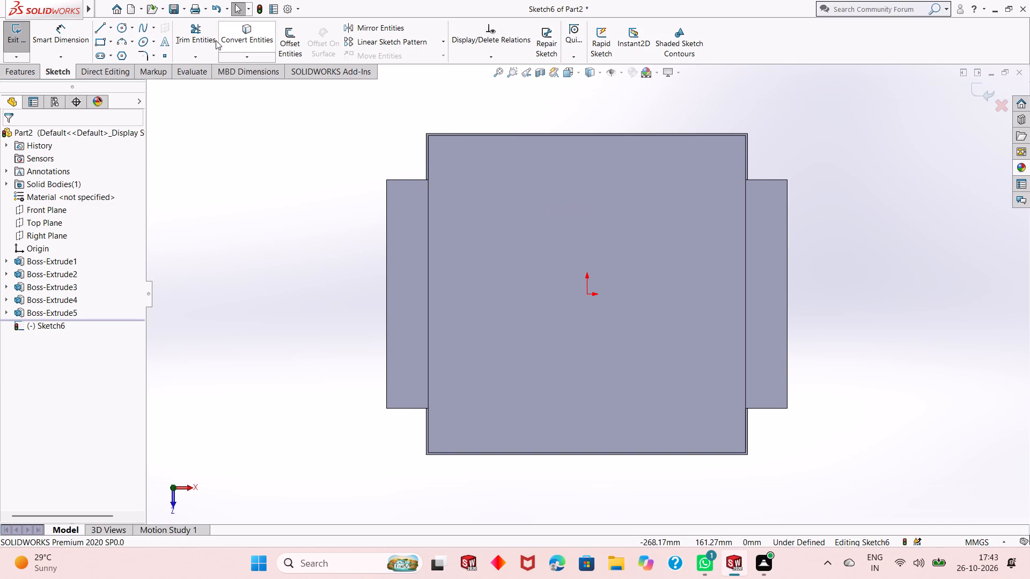
Draw a corner rectangle about 11.4 x 18.7 mm outward from the +X flange's outer back corner.
left_click(104, 41)
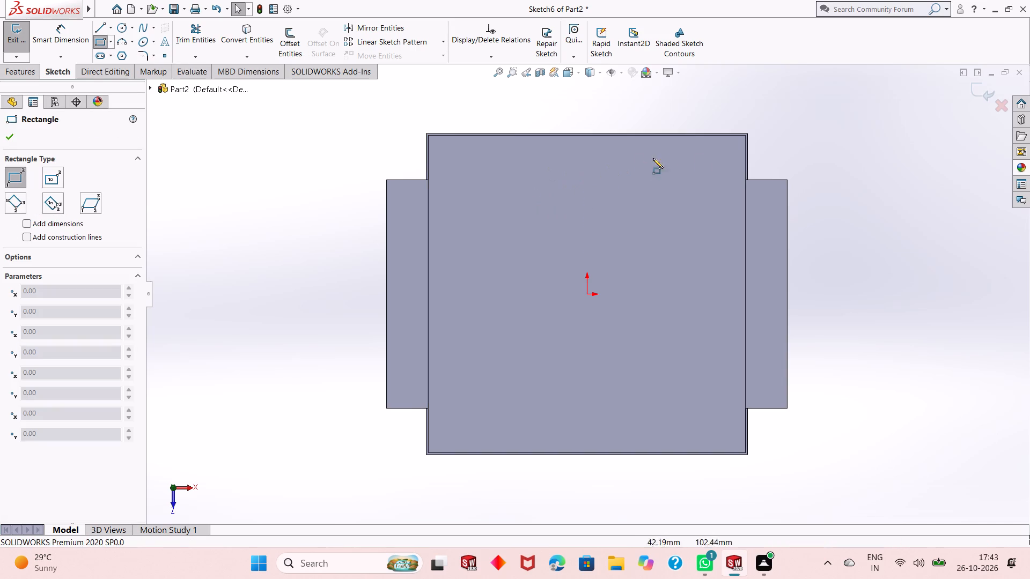
scroll(794, 189, "down", 4)
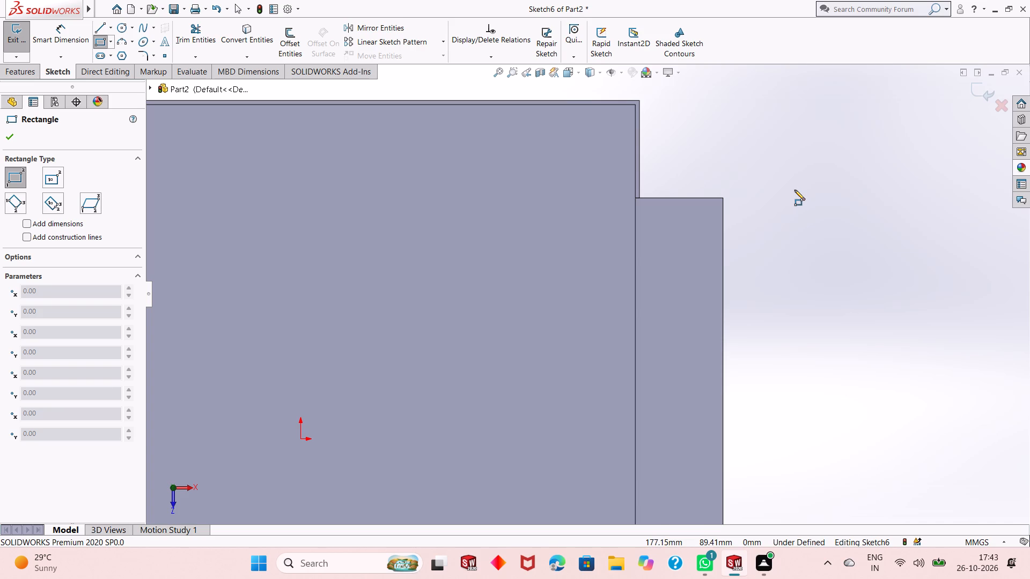
left_click(723, 196)
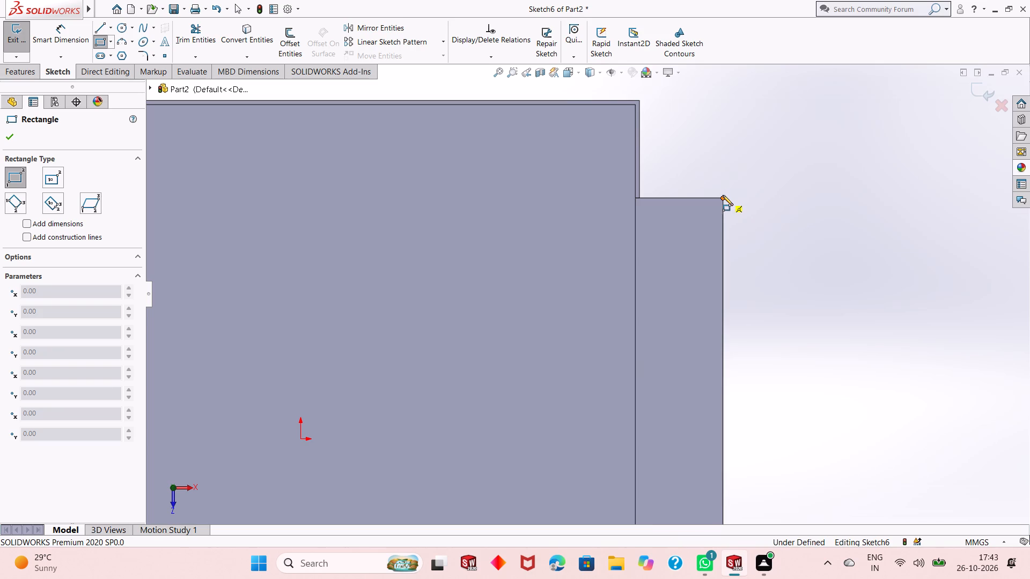
left_click(755, 250)
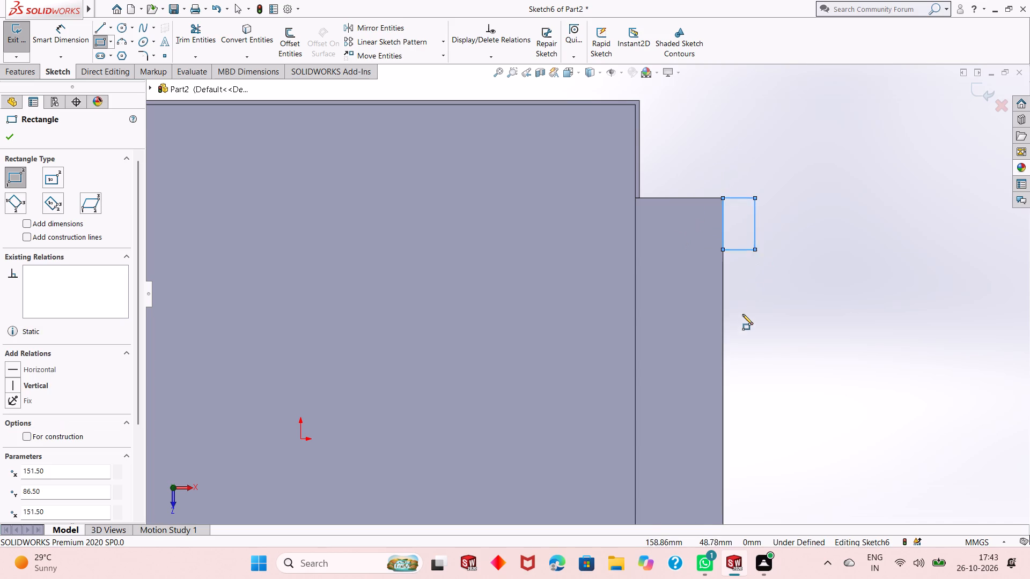
Draw a corner rectangle outward from the +X flange's outer front corner, extending back along its outer edge.
scroll(740, 322, "up", 4)
scroll(657, 526, "down", 4)
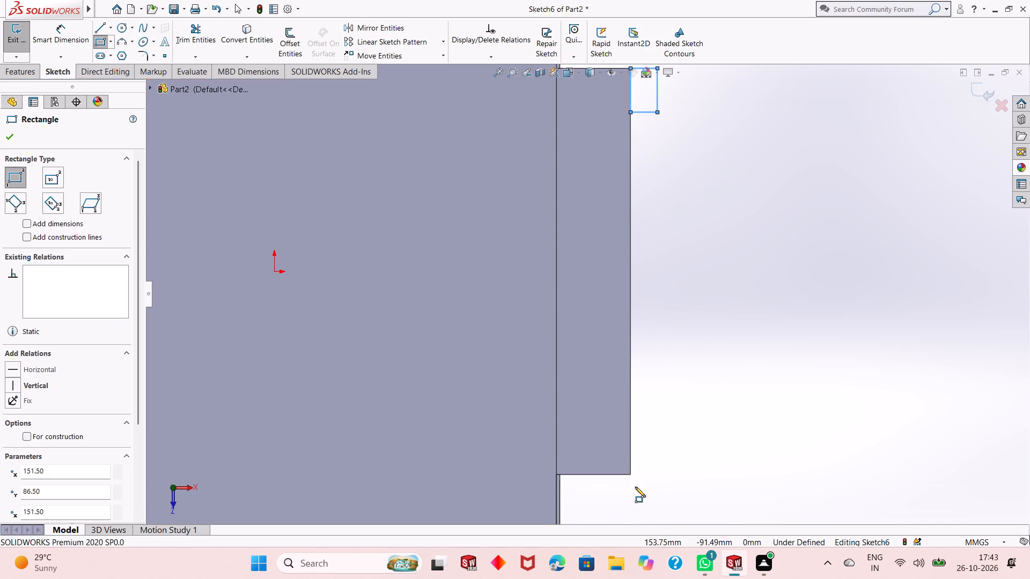
left_click(631, 474)
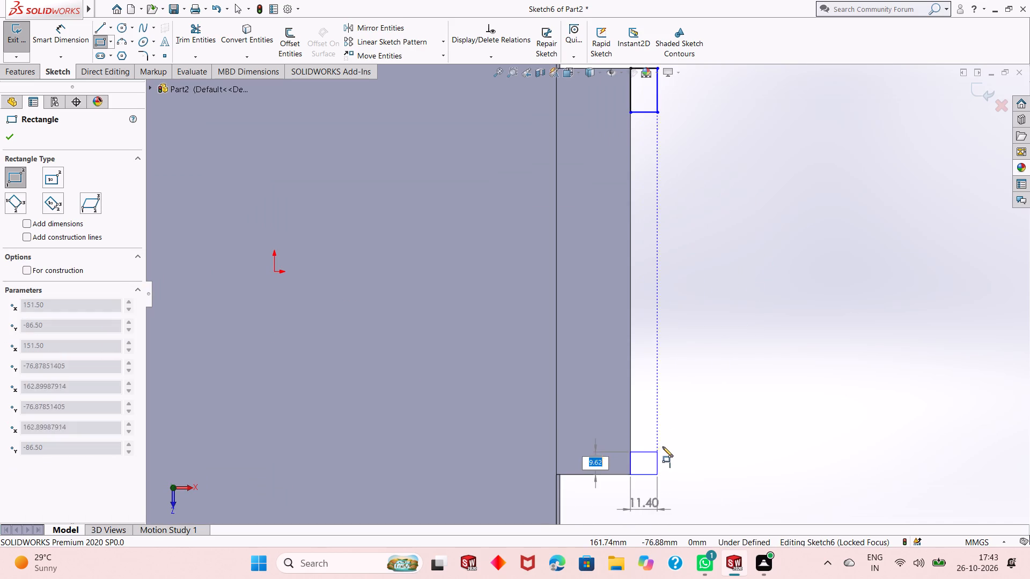
left_click(679, 387)
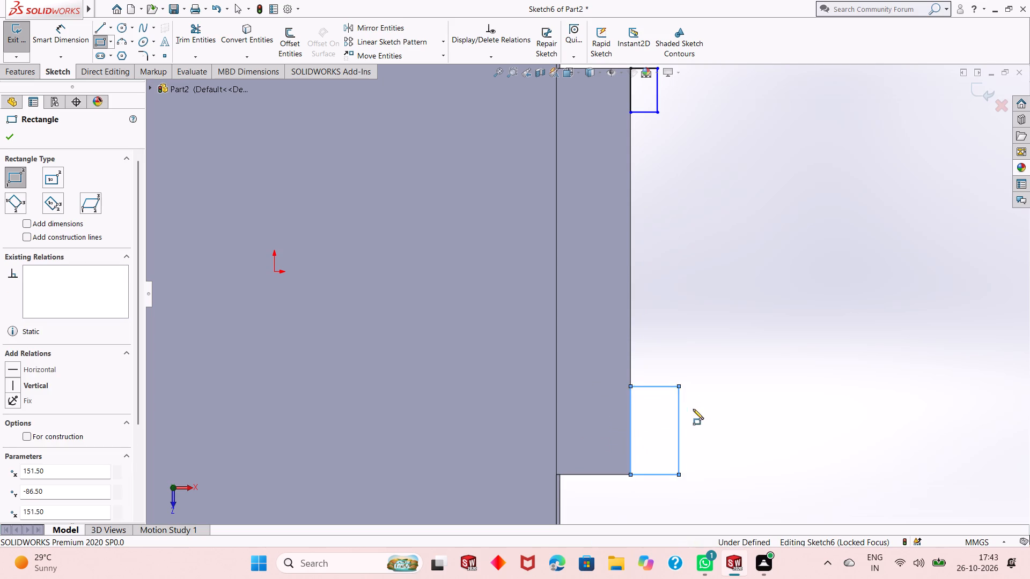
Draw a corner rectangle outward from the -X flange's outer front corner, extending back along its outer edge.
scroll(713, 423, "up", 5)
scroll(330, 357, "down", 4)
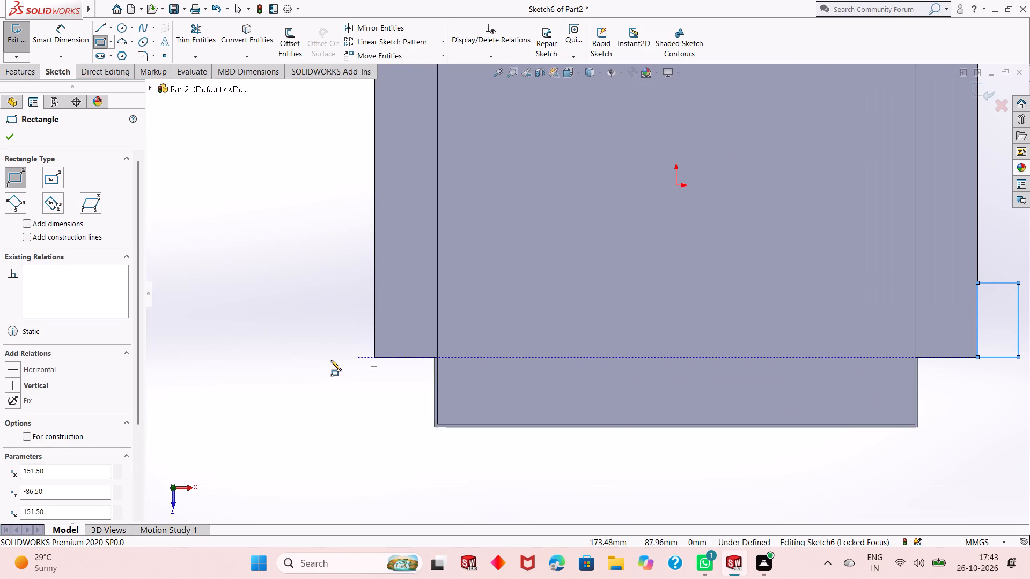
scroll(391, 367, "up", 1)
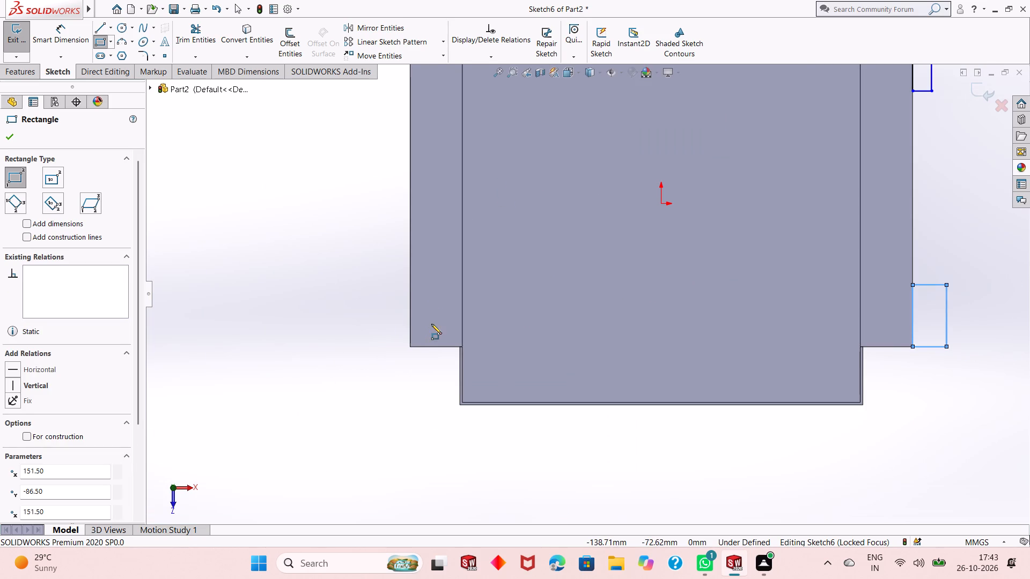
scroll(440, 239, "down", 2)
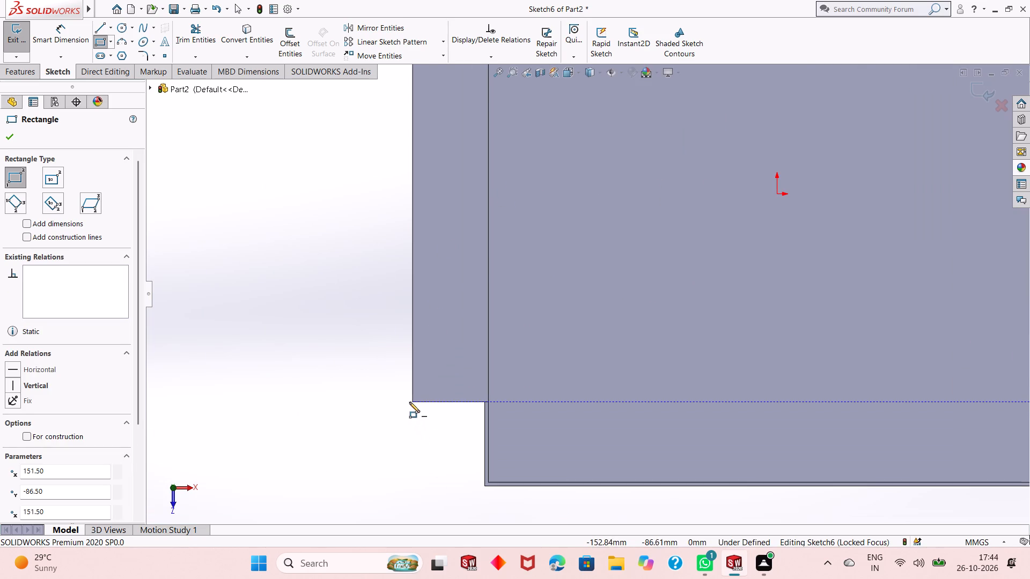
left_click(414, 403)
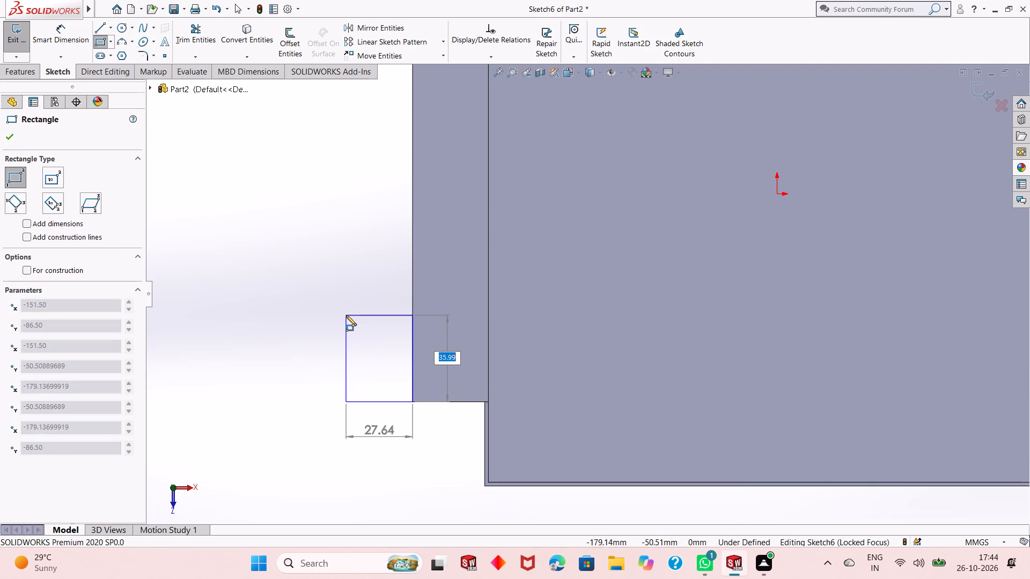
left_click(361, 321)
Draw a corner rectangle outward from the -X flange's outer back corner, as wide as the rectangle at its front corner.
scroll(501, 449, "up", 5)
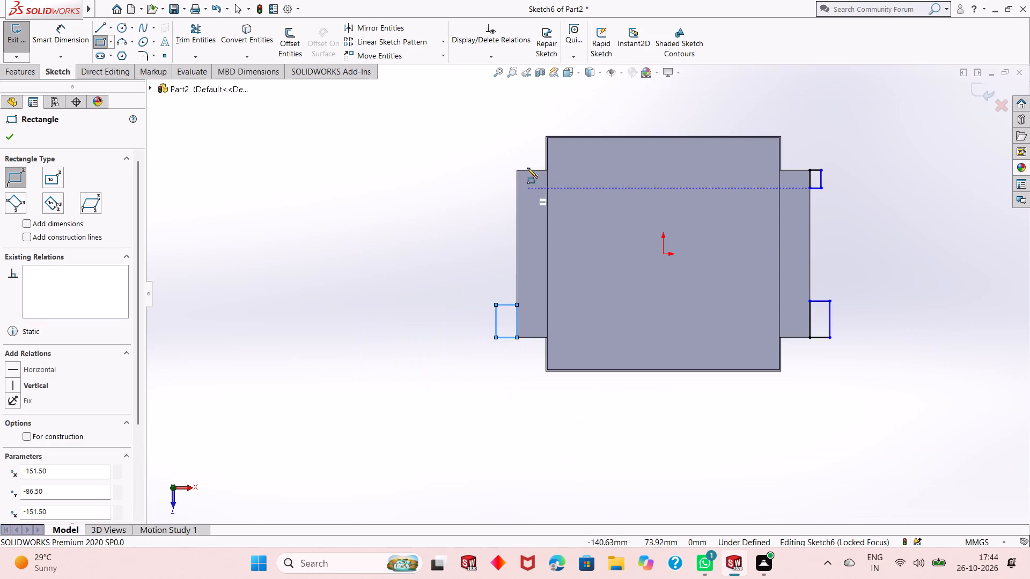
scroll(516, 139, "down", 3)
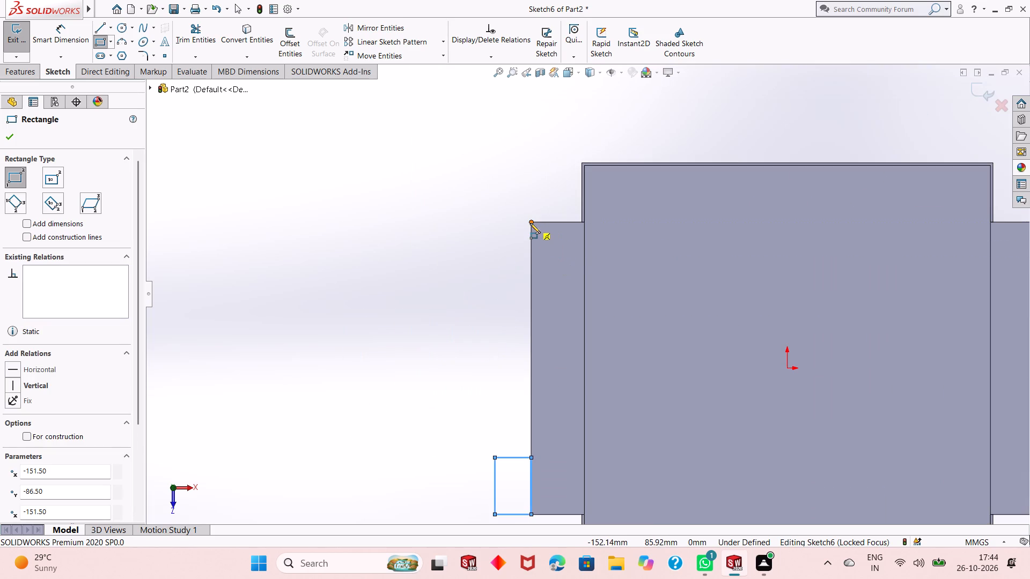
left_click(530, 223)
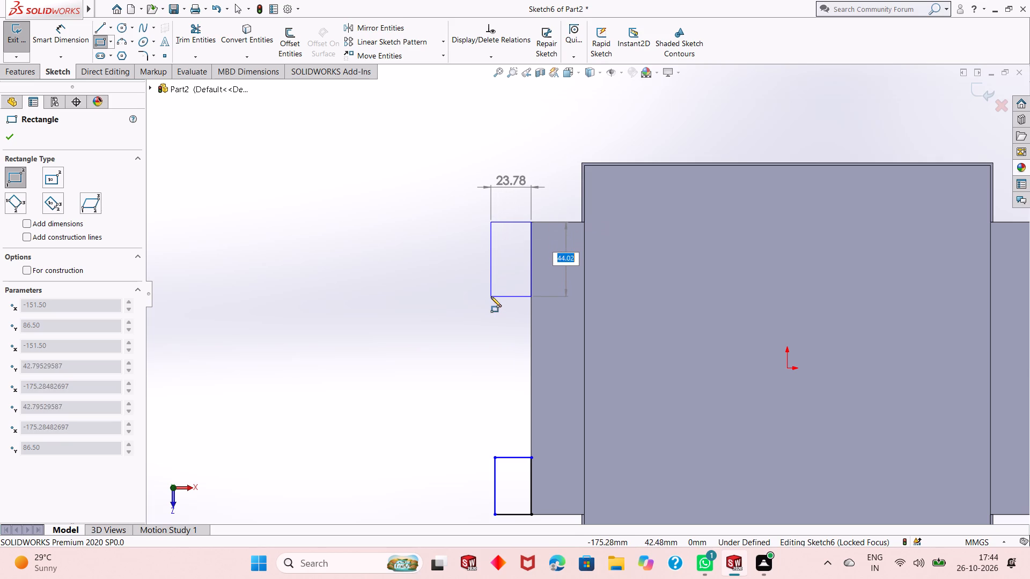
left_click(496, 295)
right_click(343, 185)
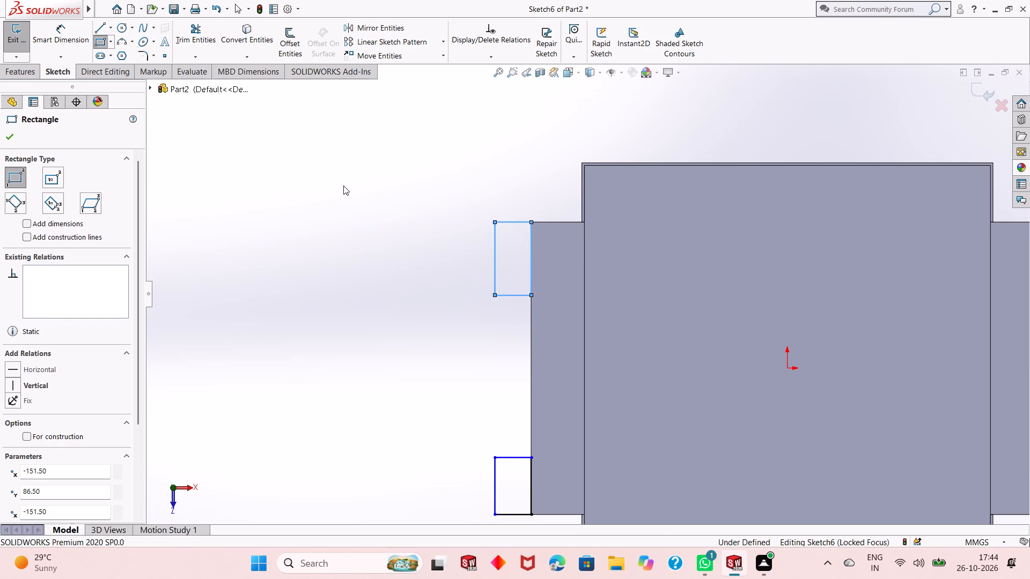
left_click(377, 191)
Dimension the front short side of the +X flange's back rectangle at 40-21, giving 19 mm.
scroll(559, 306, "up", 3)
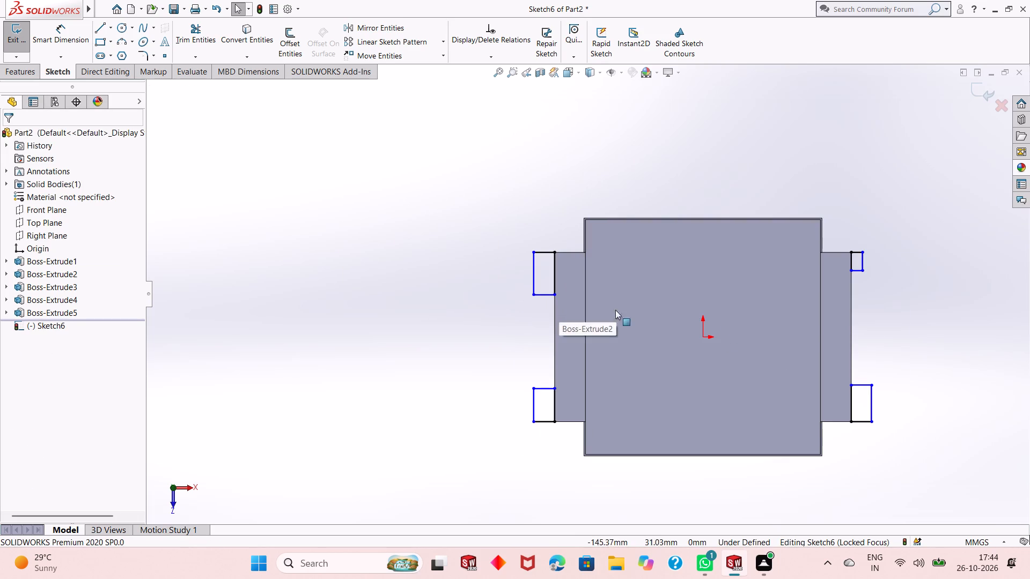
scroll(857, 335, "down", 1)
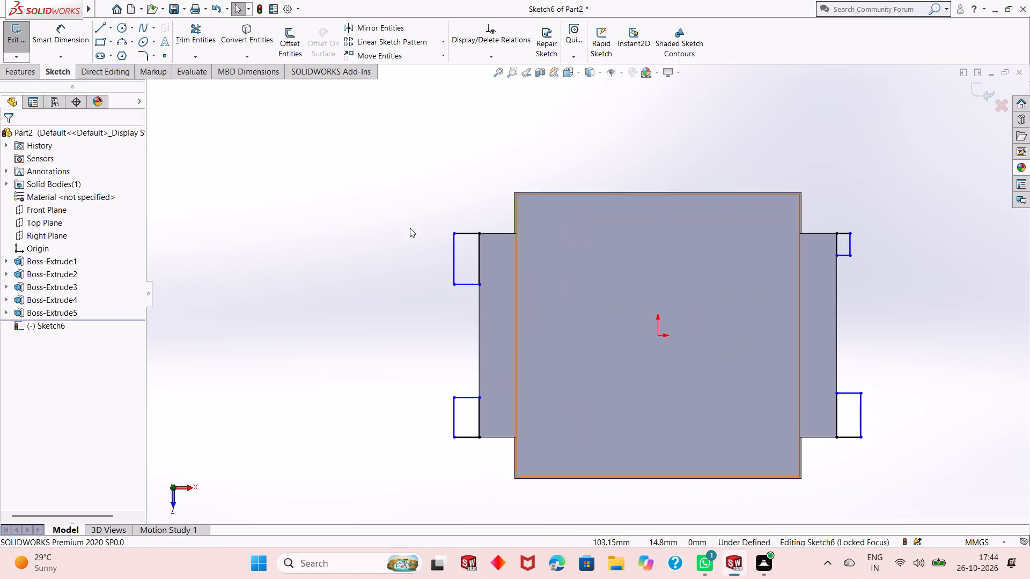
left_click(74, 41)
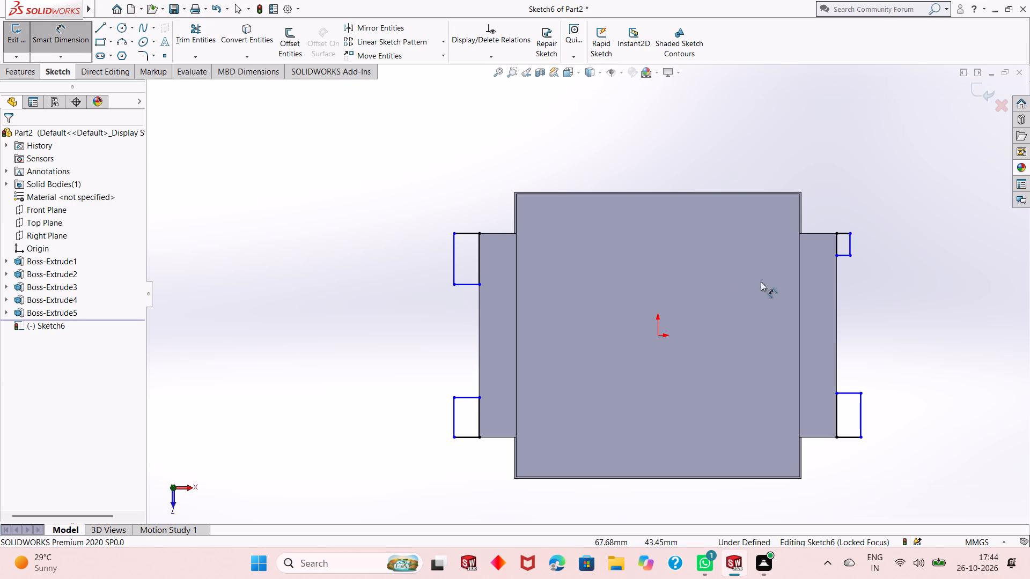
scroll(827, 256, "down", 4)
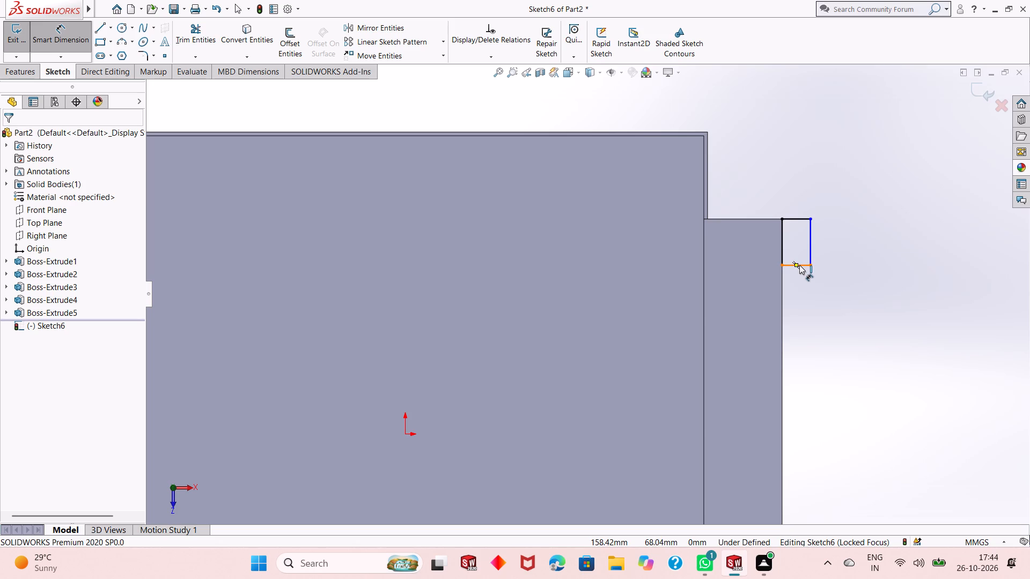
left_click(801, 264)
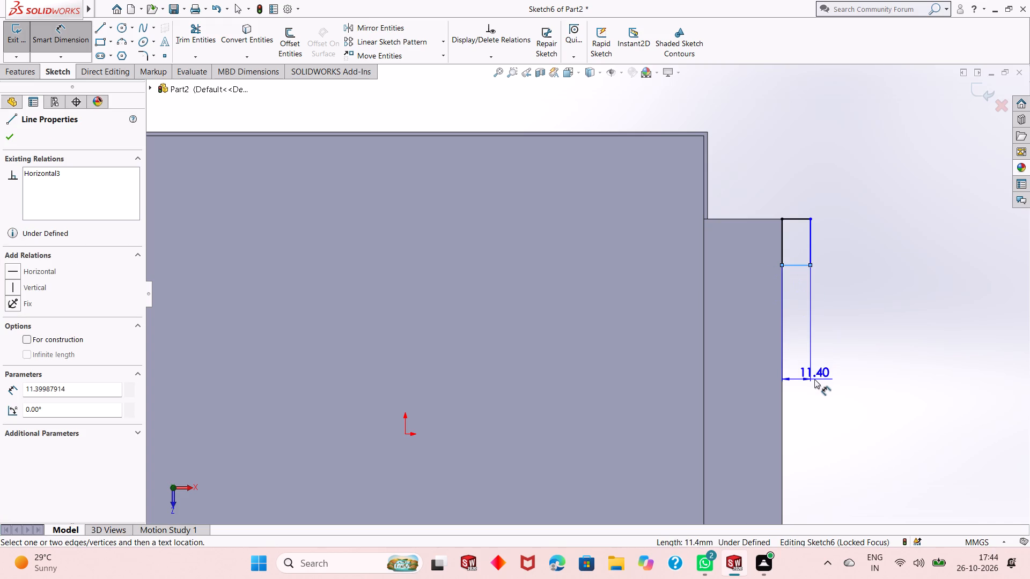
left_click(814, 379)
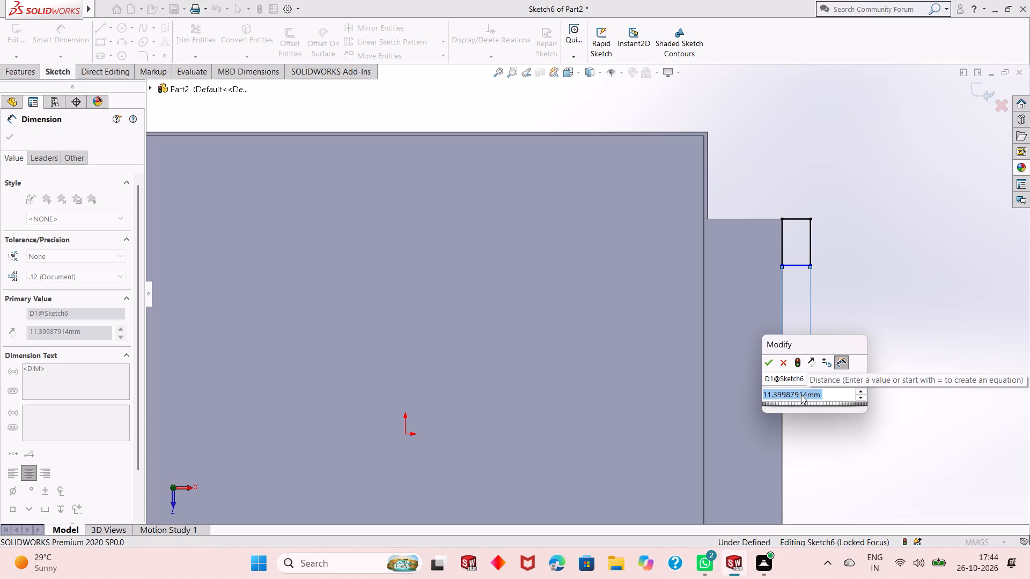
type("40-21")
key("Return")
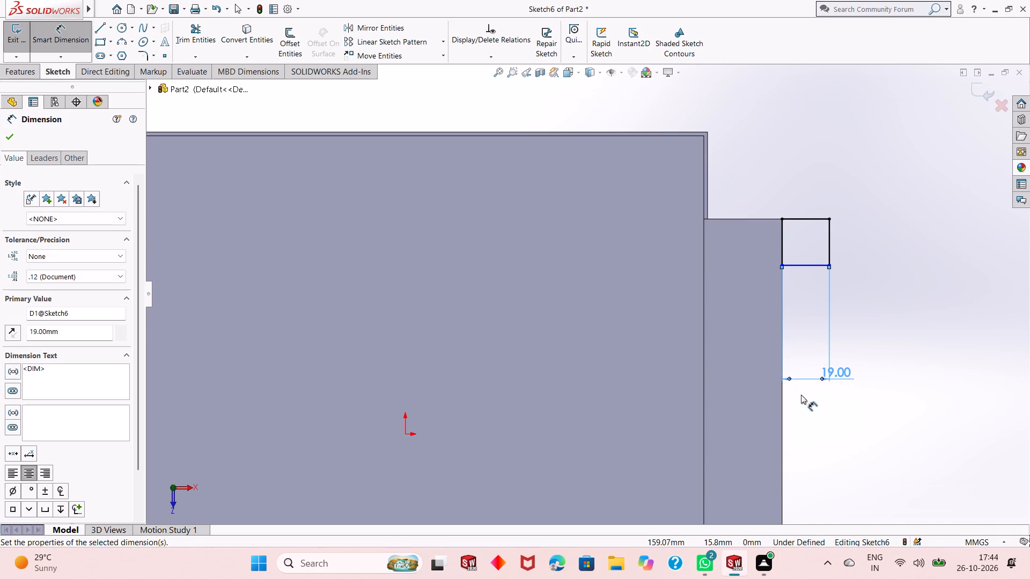
Set the width dimension of the +X flange's back rectangle to 19/2, giving 9.5 mm.
double_click(830, 378)
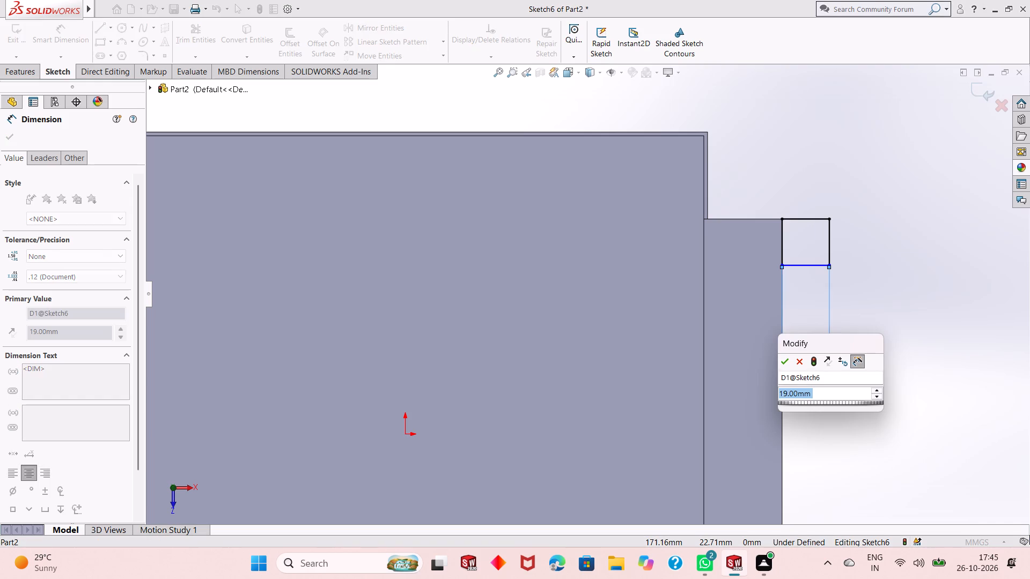
type("19/")
key("2")
key("Return")
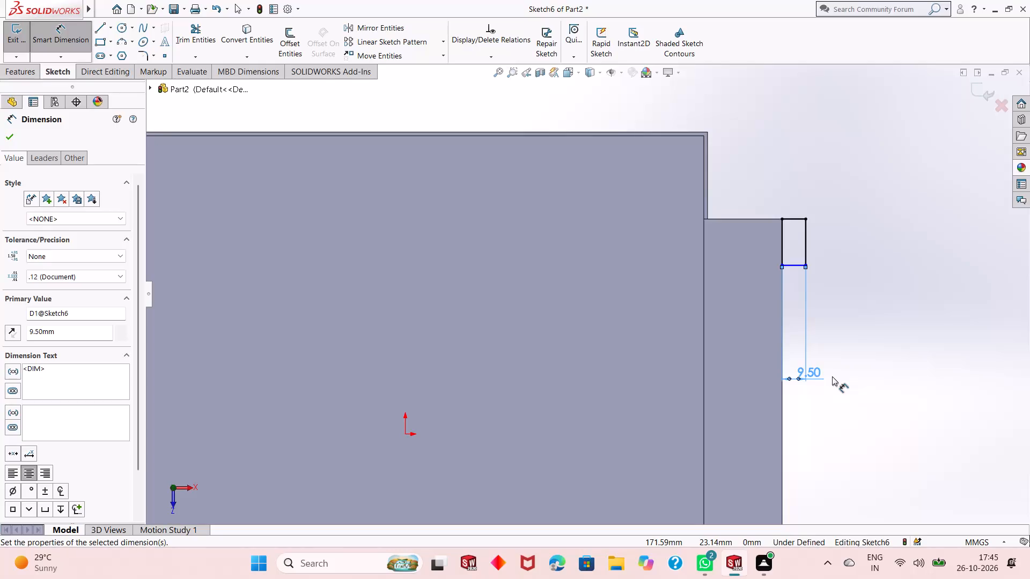
Size the +X flange's back rectangle to 20 x 20 mm by changing its width dimension and dimensioning its outer side.
double_click(812, 375)
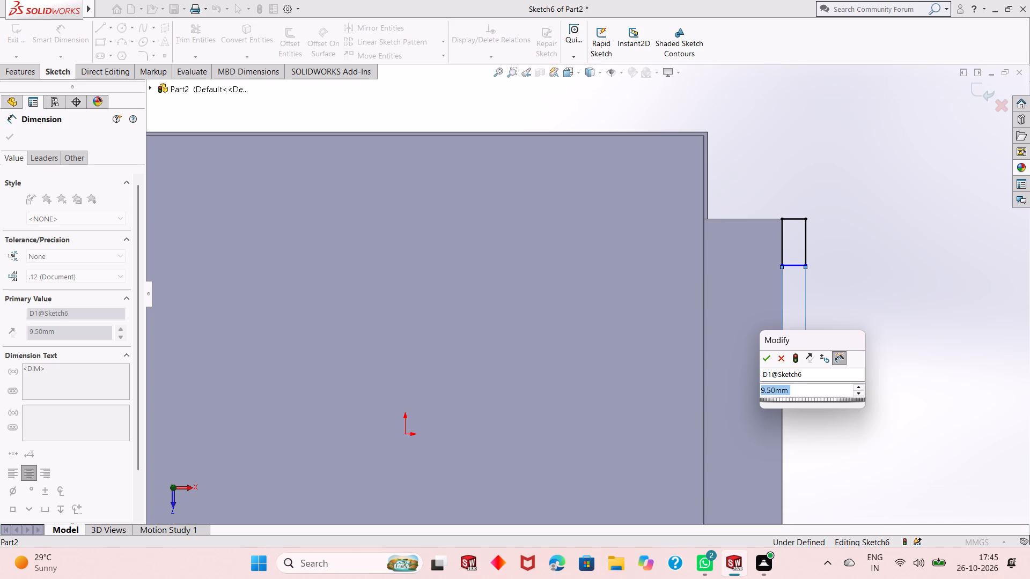
type("20")
key("Return")
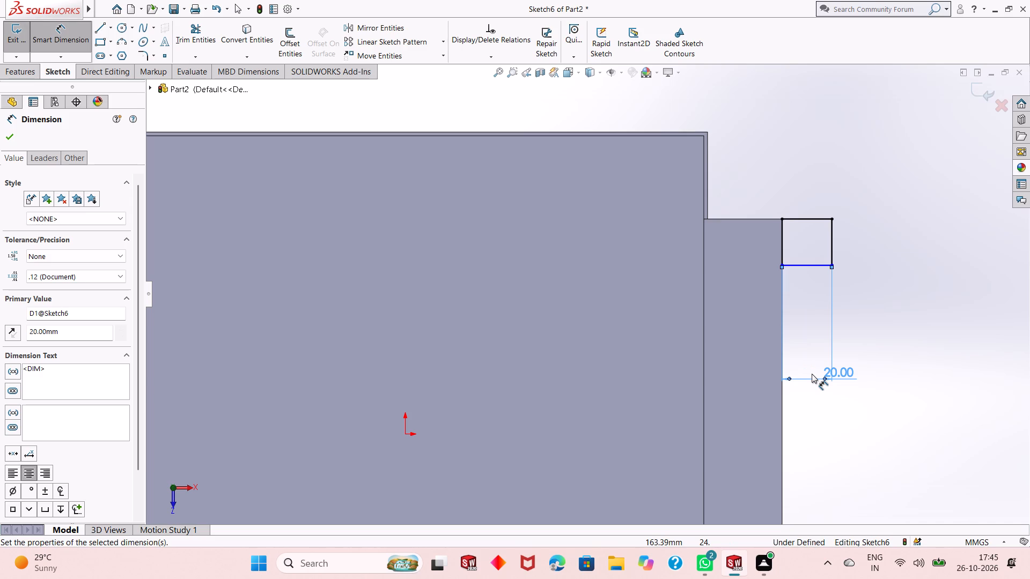
scroll(756, 365, "up", 2)
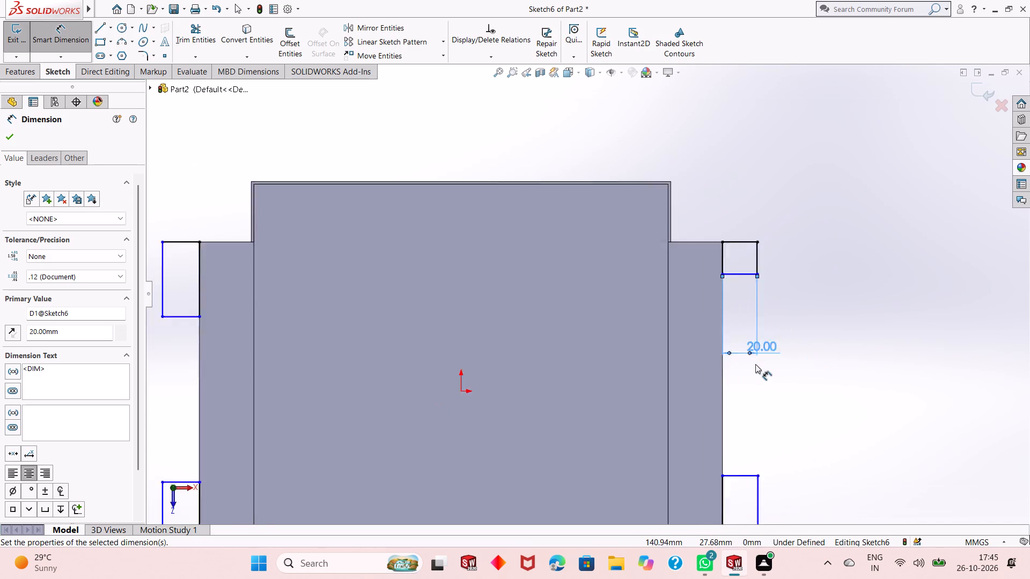
scroll(755, 364, "up", 1)
left_click(732, 265)
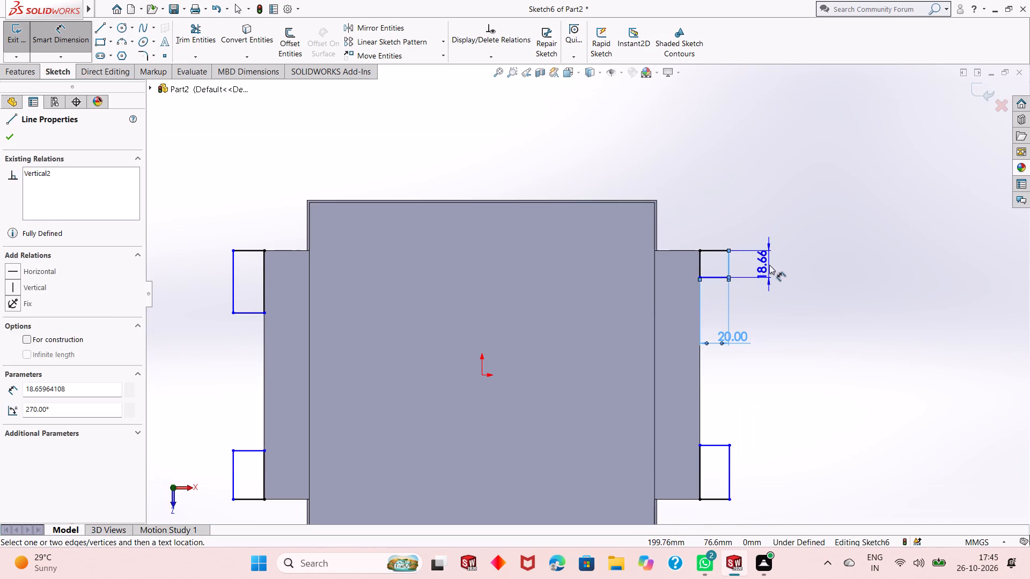
left_click(769, 265)
type("20")
key("Return")
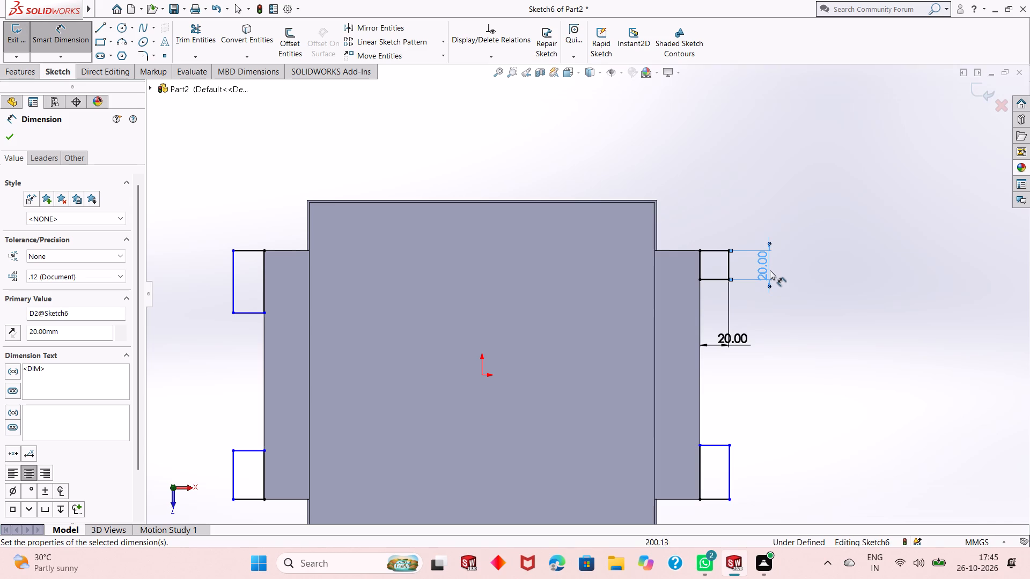
Dimension the +X flange's front rectangle 21.5 mm wide and 20 mm long along the flange edge.
left_click(723, 446)
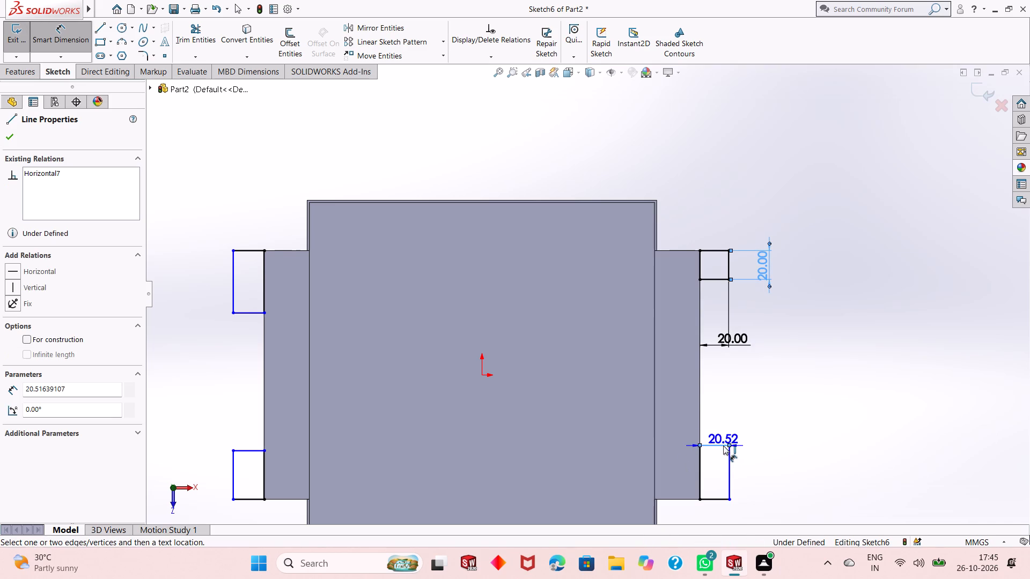
left_click(721, 389)
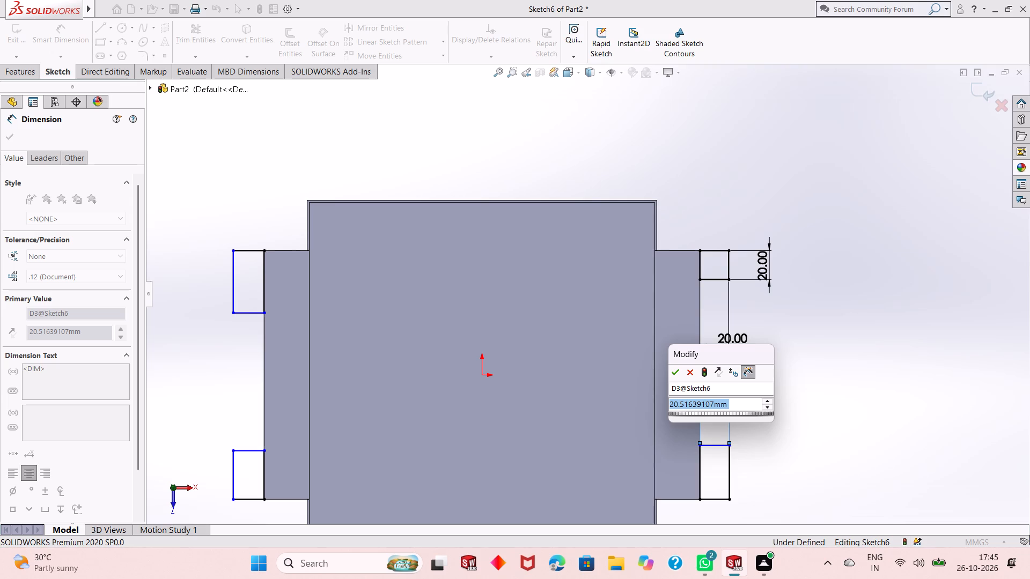
type("21.5")
key("Return")
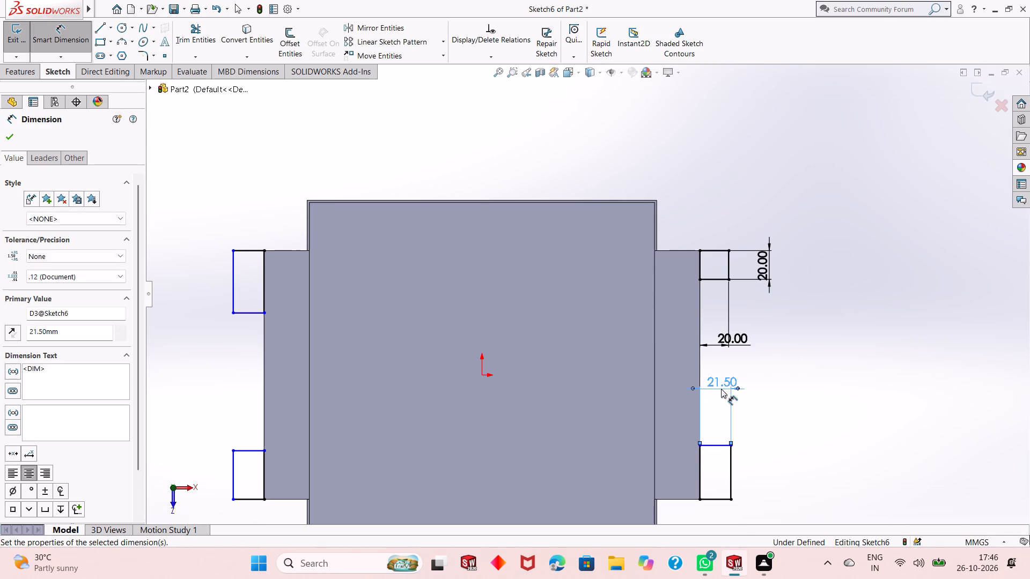
left_click(730, 454)
left_click(870, 453)
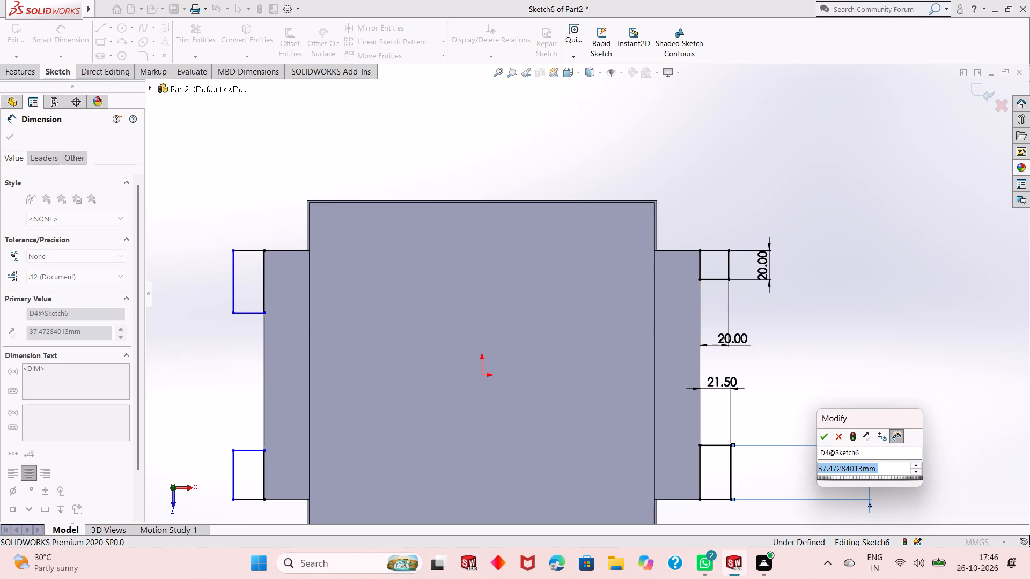
type("20")
key("Return")
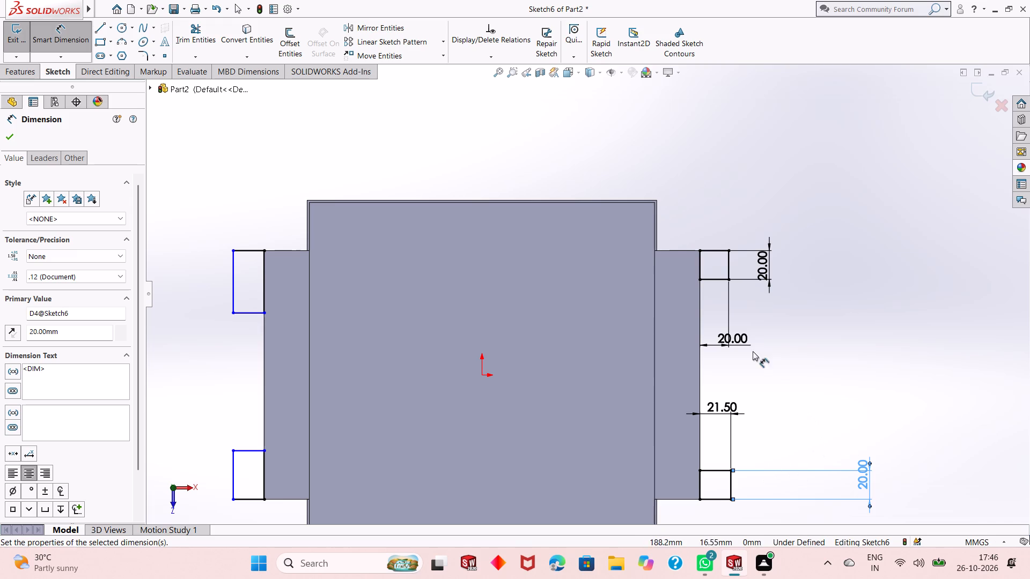
Set the width dimension of the +X flange's front rectangle to 20 mm.
double_click(724, 409)
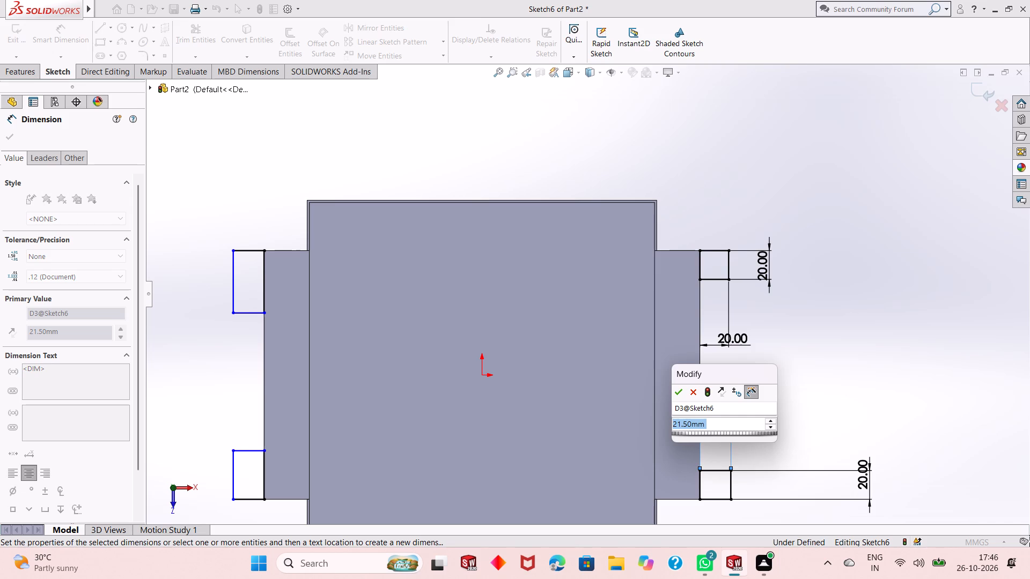
type("20")
key("Return")
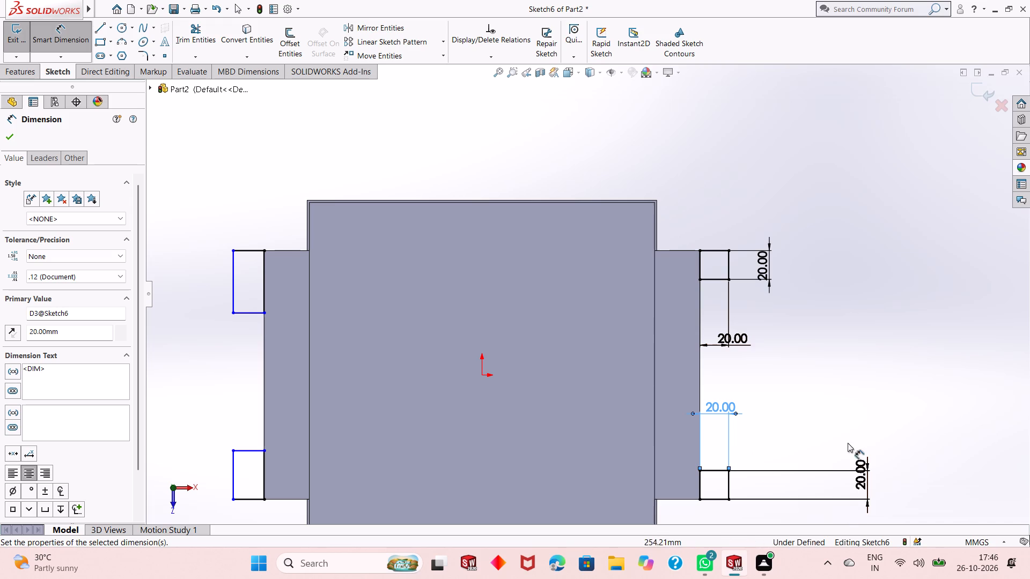
Delete all lines of the two corner rectangles on the -X flange's outer edge.
scroll(733, 486, "up", 2)
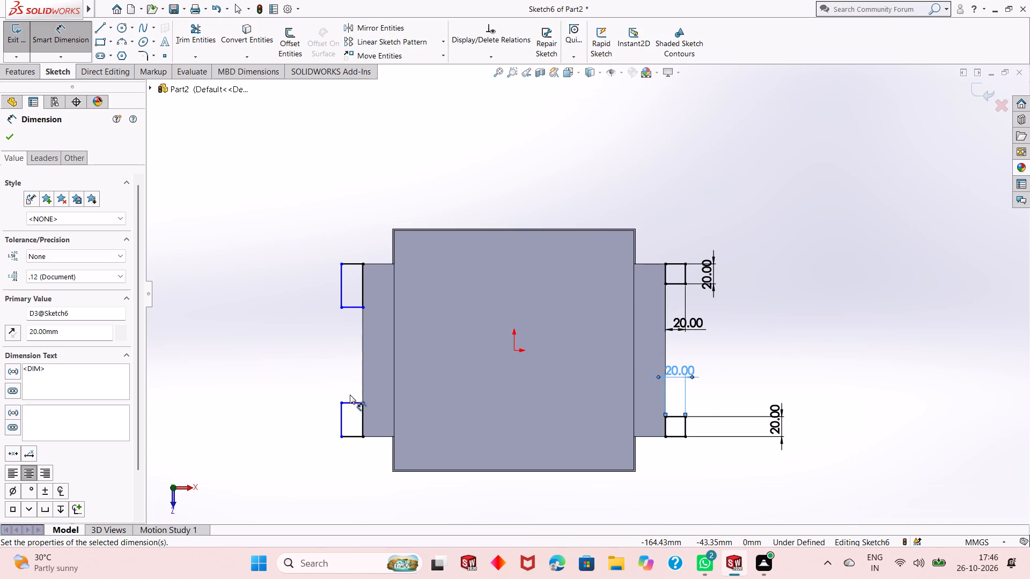
right_click(286, 269)
left_click(294, 301)
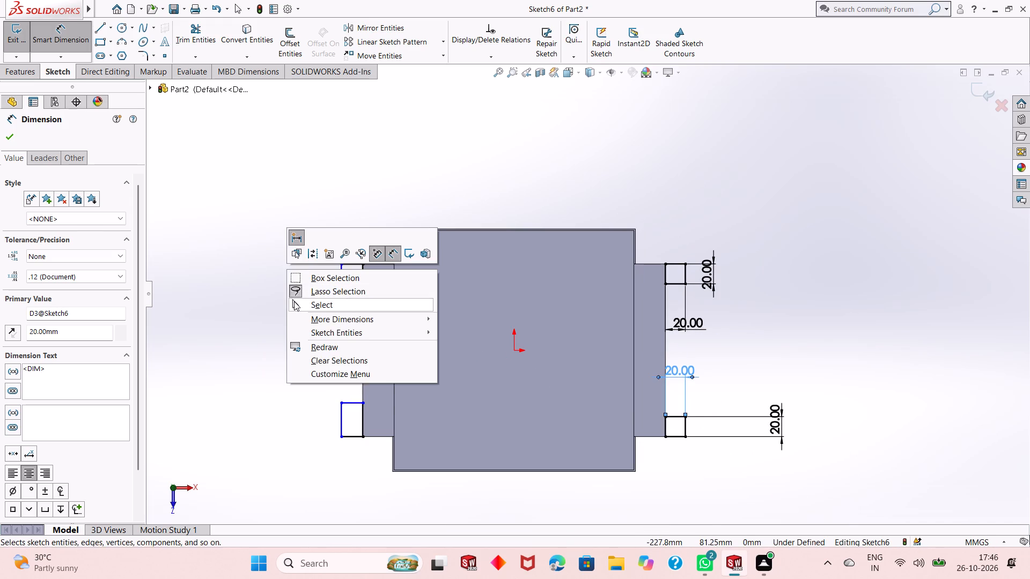
left_click_drag(354, 251, 336, 439)
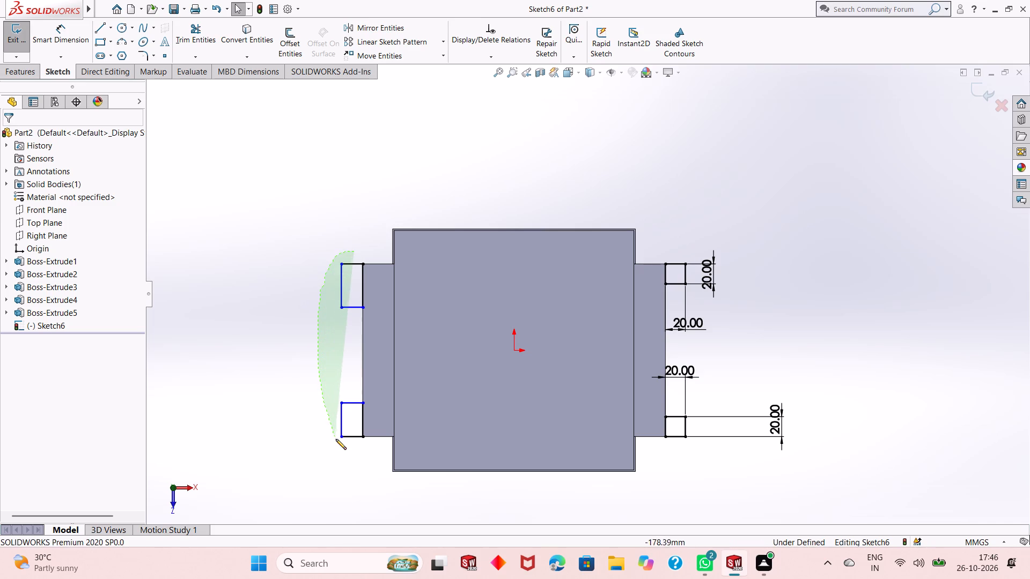
left_click_drag(336, 439, 355, 436)
left_click(363, 415)
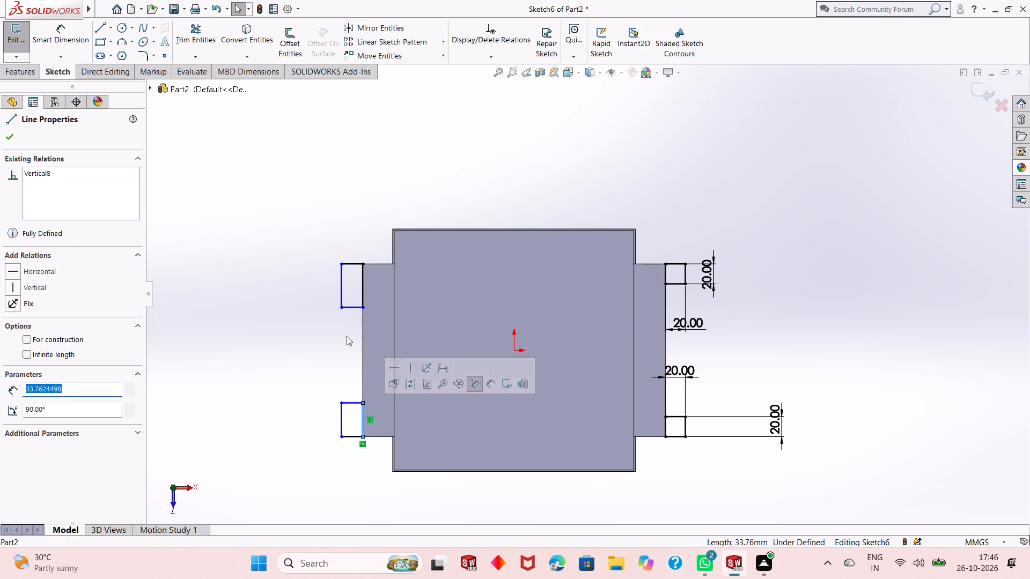
left_click(360, 275, "ctrl")
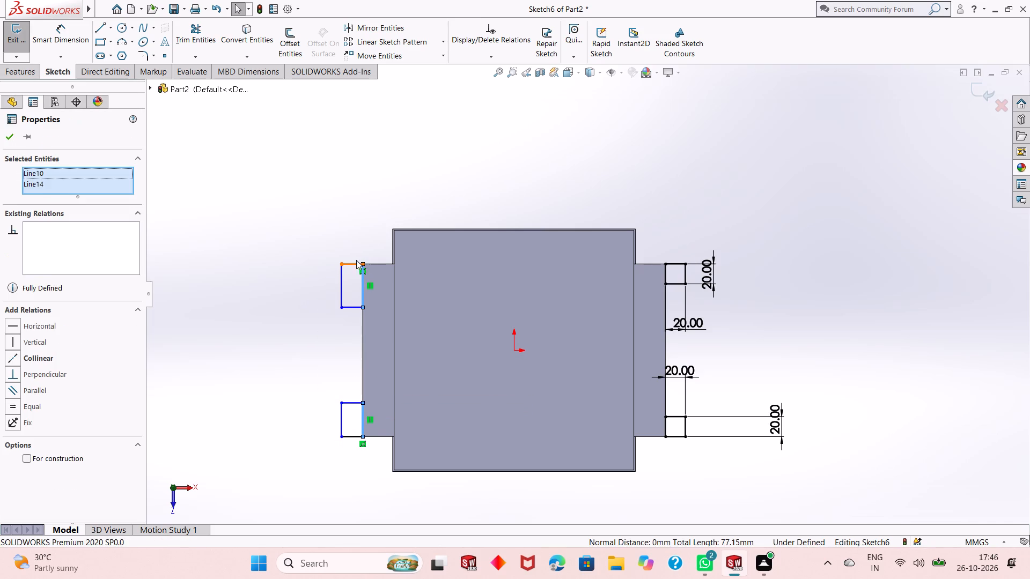
left_click_drag(352, 256, 335, 452)
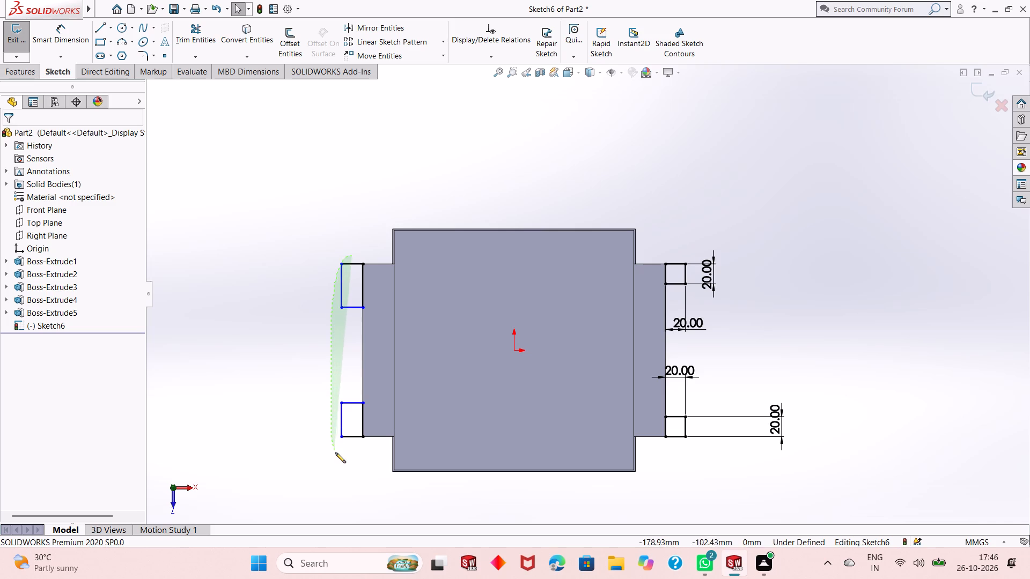
left_click_drag(335, 452, 351, 446)
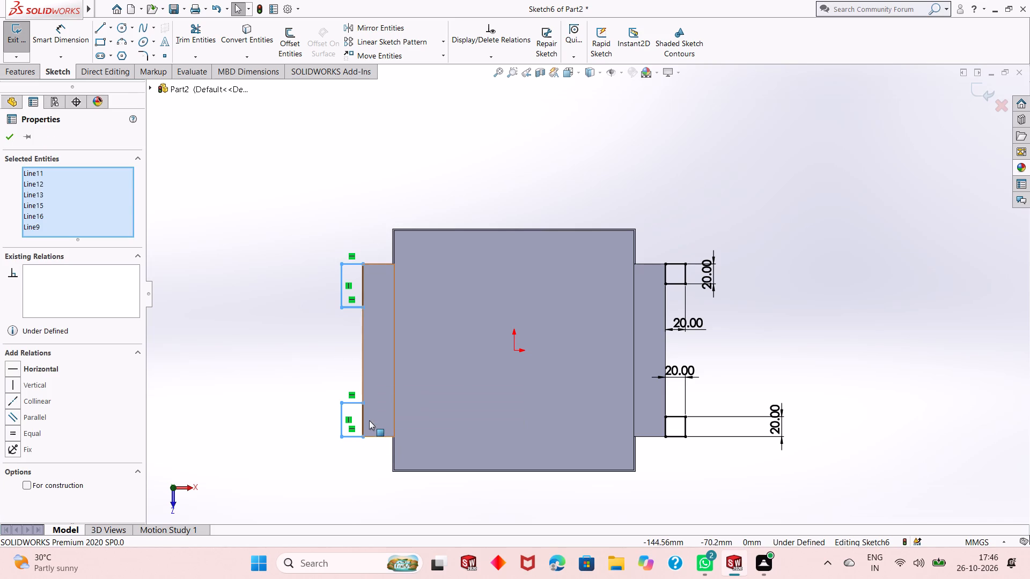
left_click(365, 420, "ctrl")
left_click(361, 299, "ctrl")
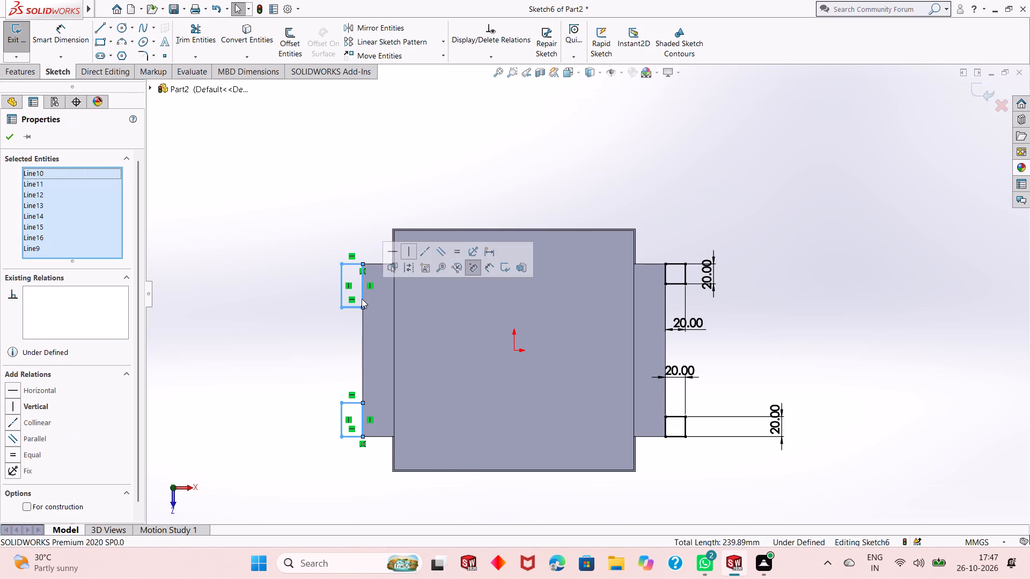
right_click(329, 173)
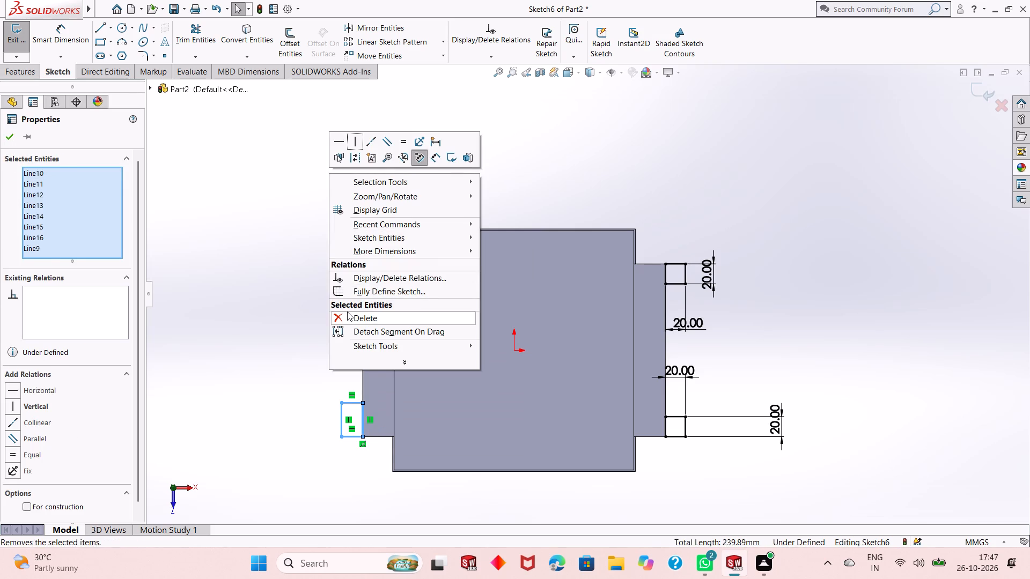
left_click(347, 311)
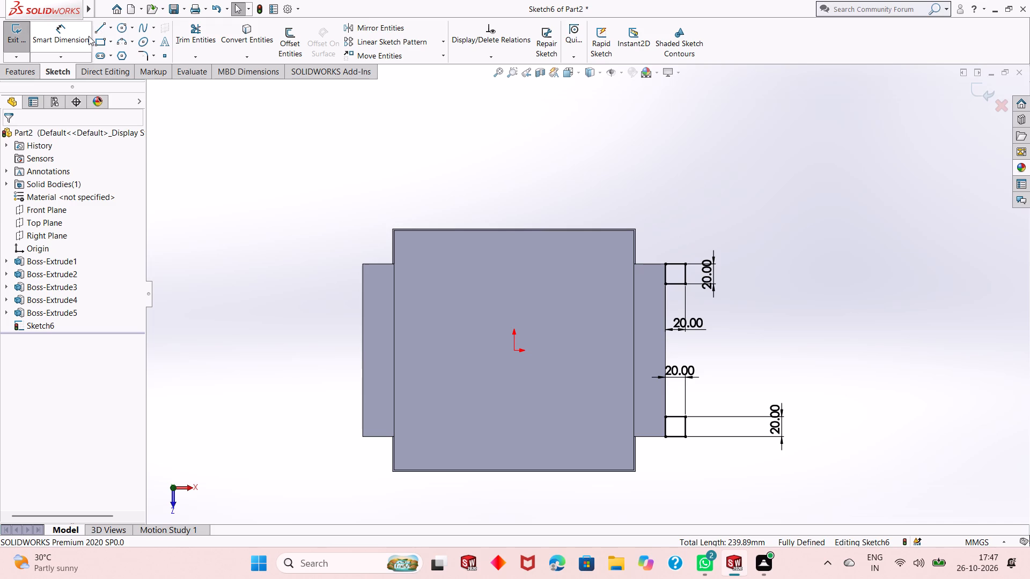
Draw a corner rectangle of about 33 x 42 mm outward from the middle portion of the -X flange's outer edge.
left_click(104, 40)
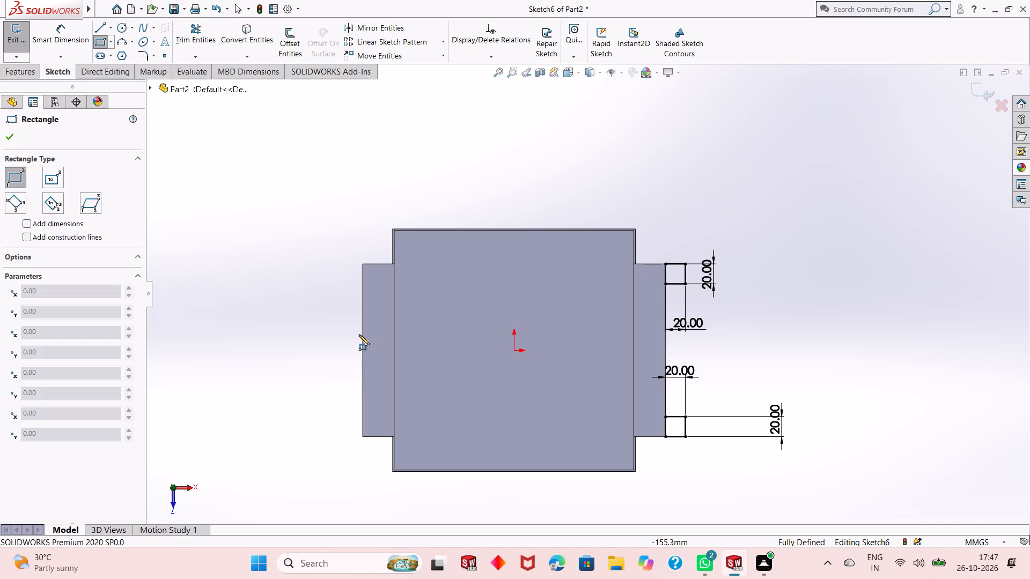
left_click(361, 331)
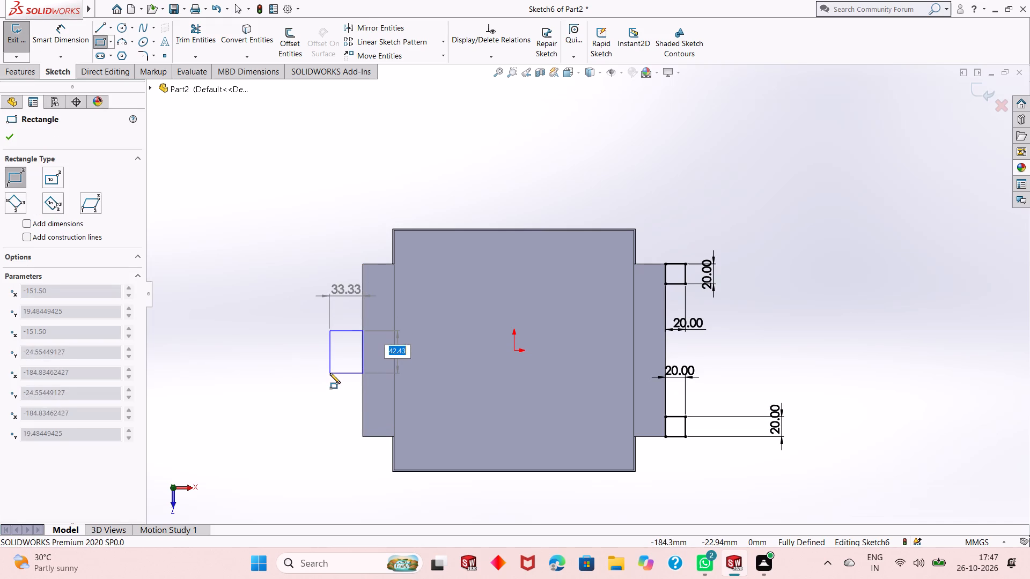
left_click(330, 373)
right_click(242, 311)
left_click(255, 315)
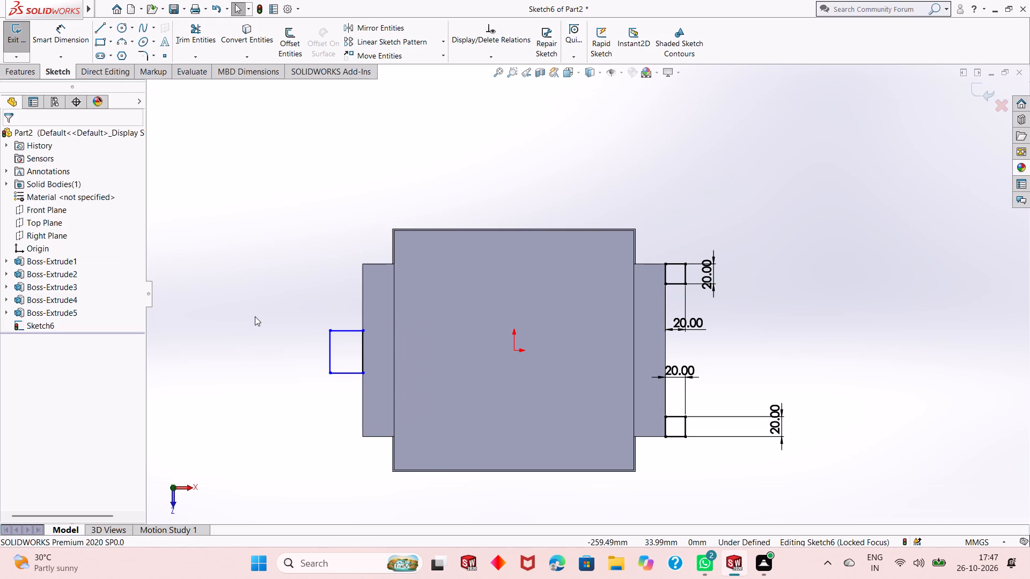
Draw a horizontal centerline about 42 mm long from the origin toward the -X flange.
left_click(109, 25)
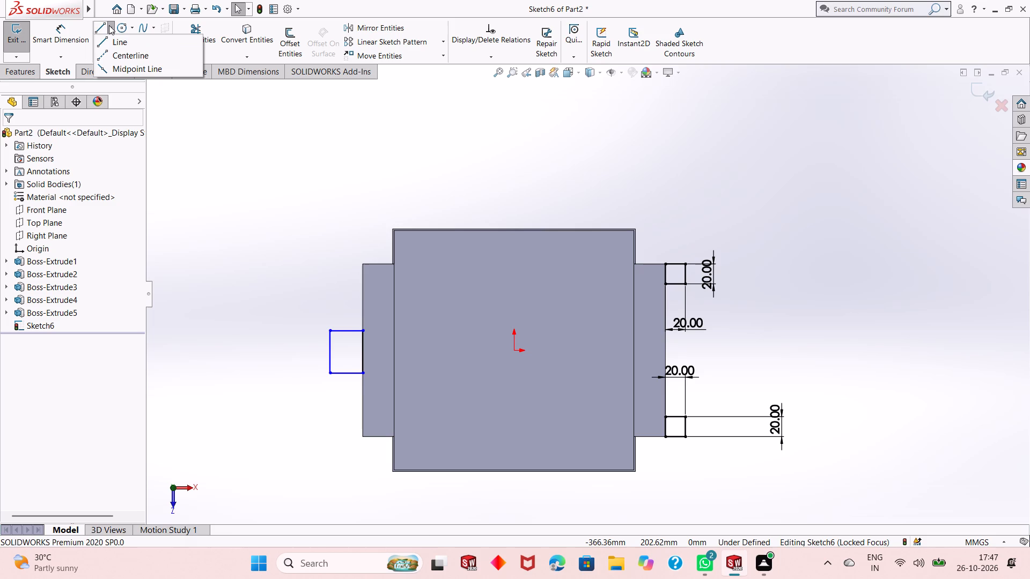
left_click(114, 50)
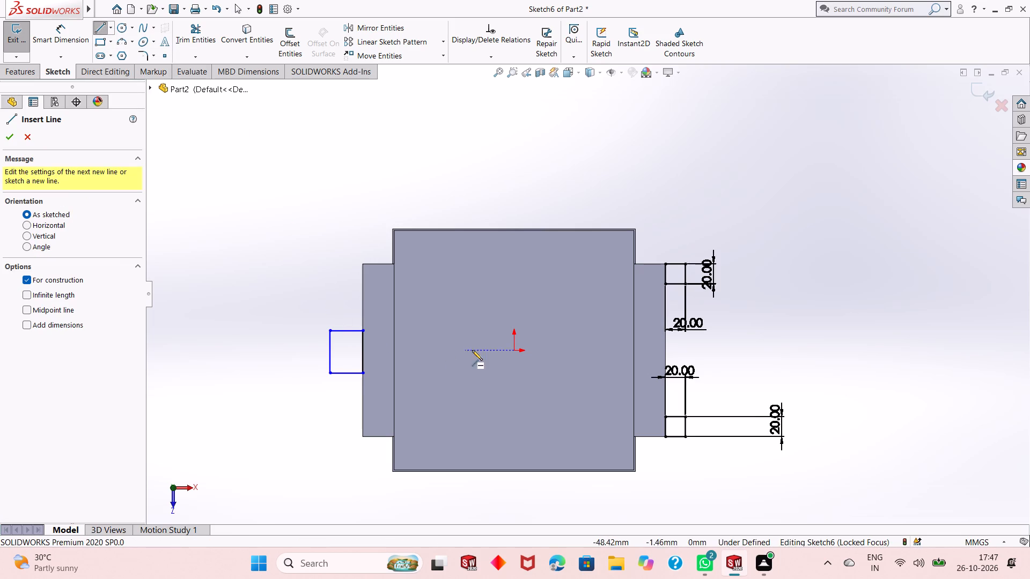
left_click(516, 350)
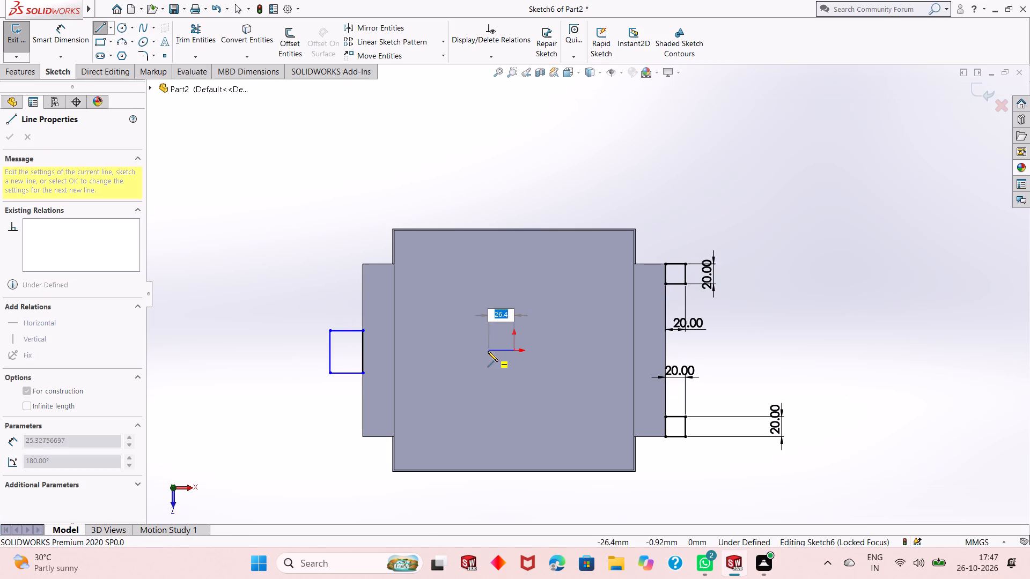
left_click(472, 353)
right_click(472, 353)
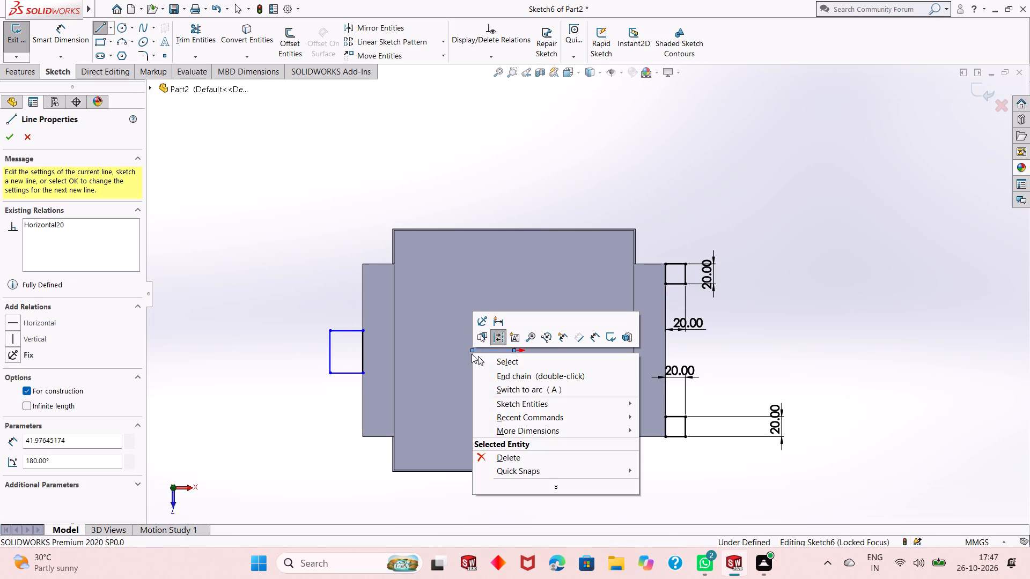
left_click(511, 366)
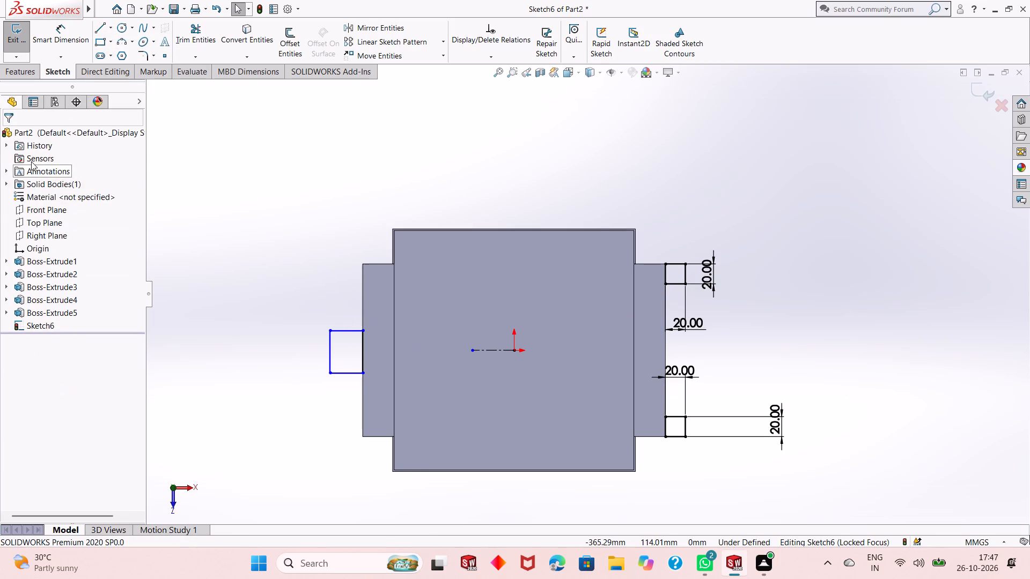
left_click(208, 258)
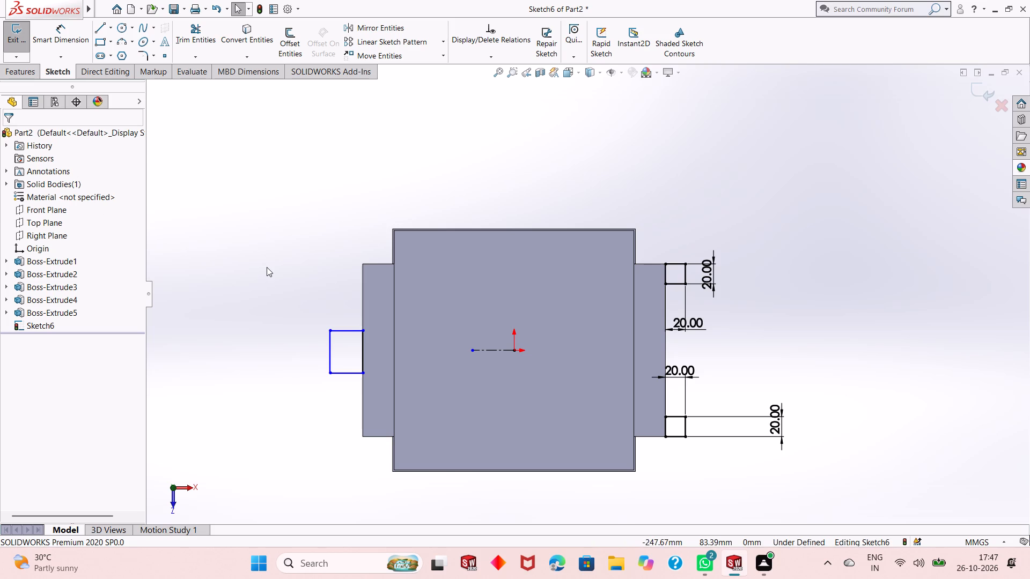
Make the front and back sides of the -X flange's rectangle symmetric about the horizontal centerline.
left_click(347, 330, "ctrl")
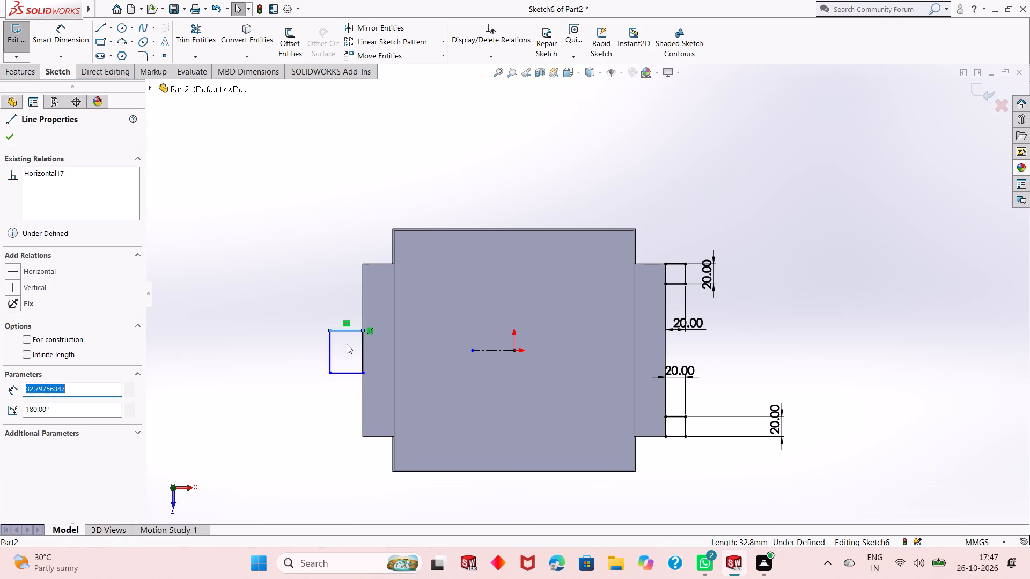
left_click(481, 350, "ctrl")
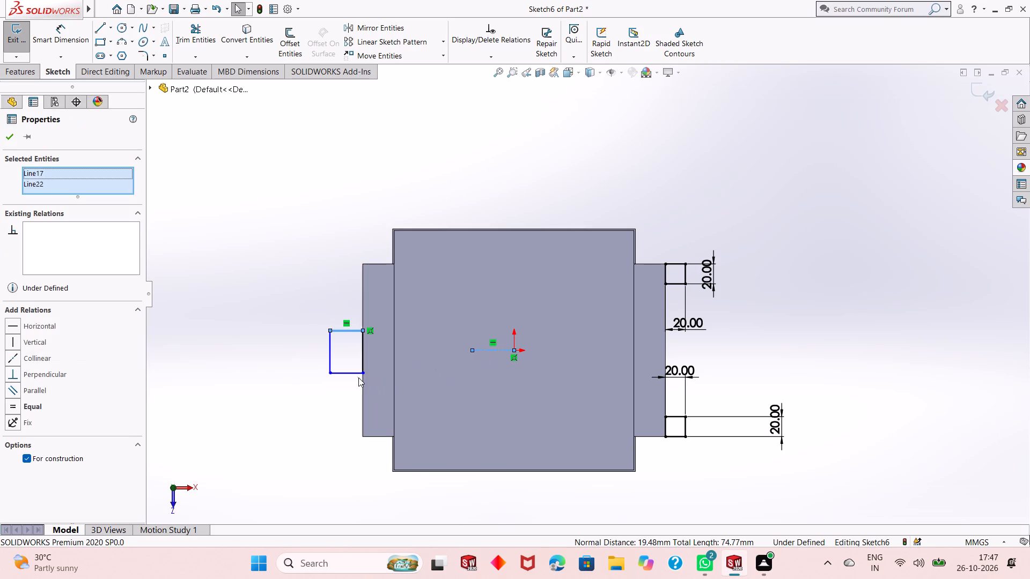
left_click(349, 375, "ctrl")
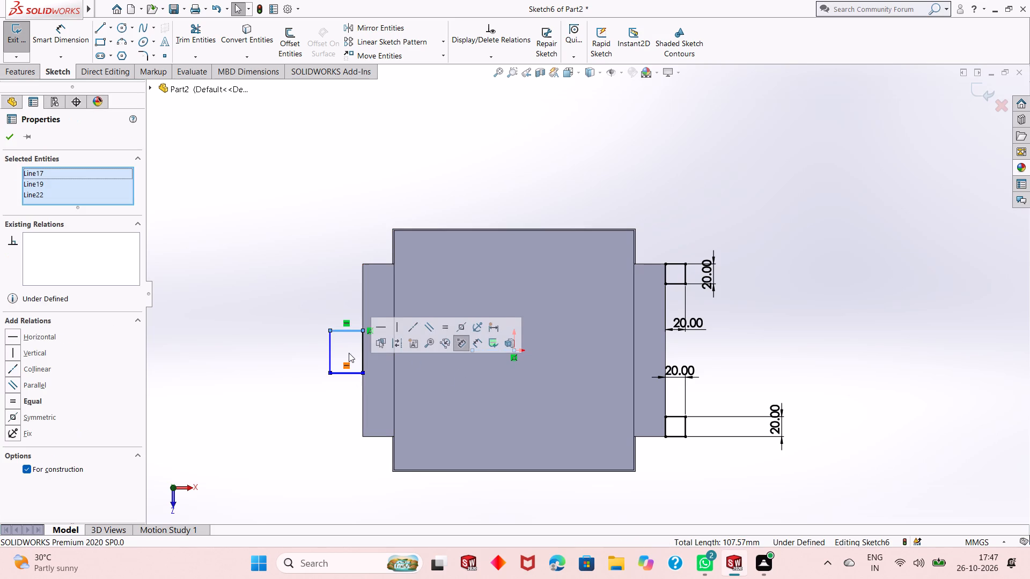
left_click(457, 331)
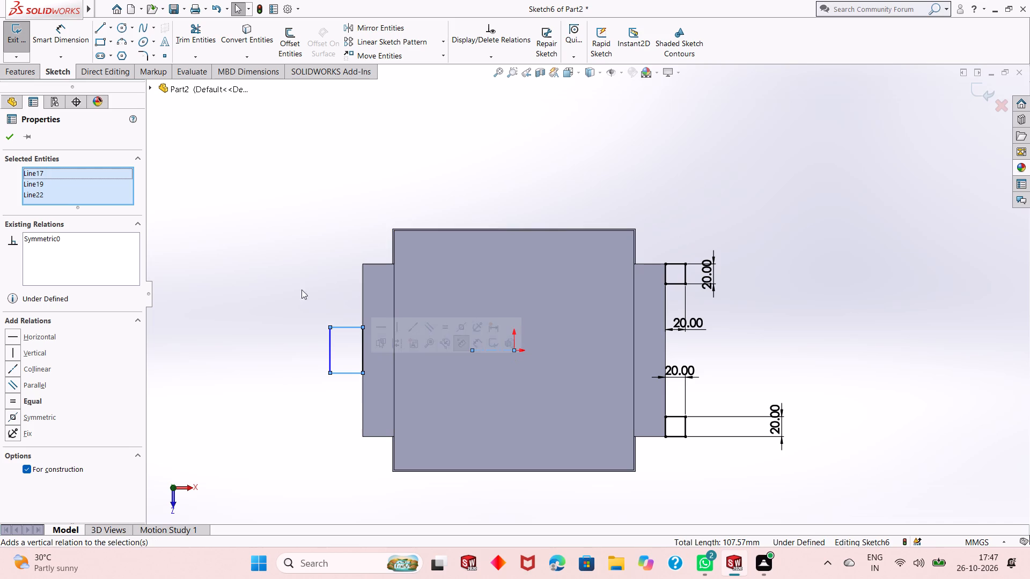
Dimension the rectangle on the -X flange's outer edge to 30 mm long and 30 mm wide.
left_click(11, 135)
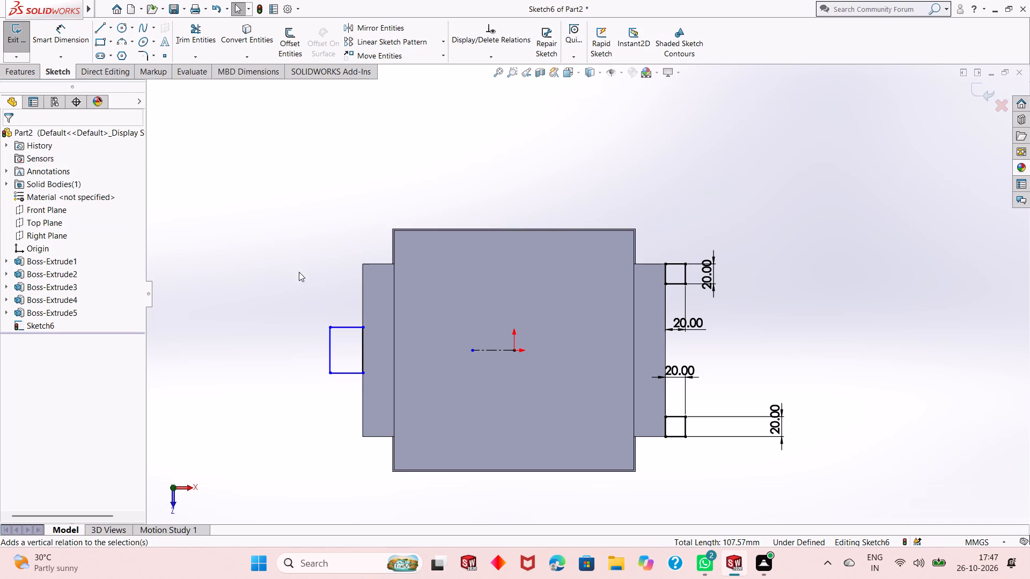
left_click(77, 36)
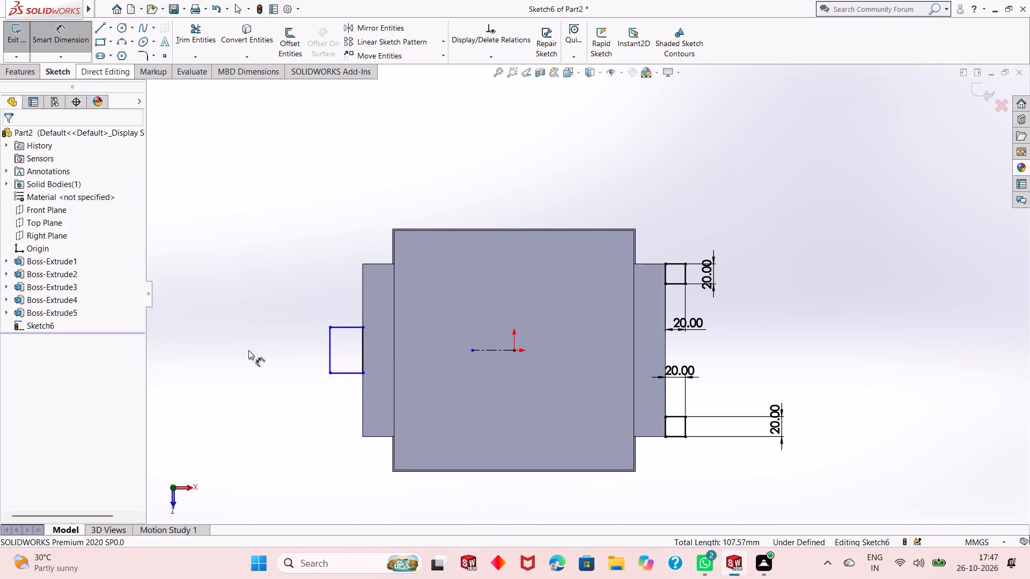
left_click(346, 375)
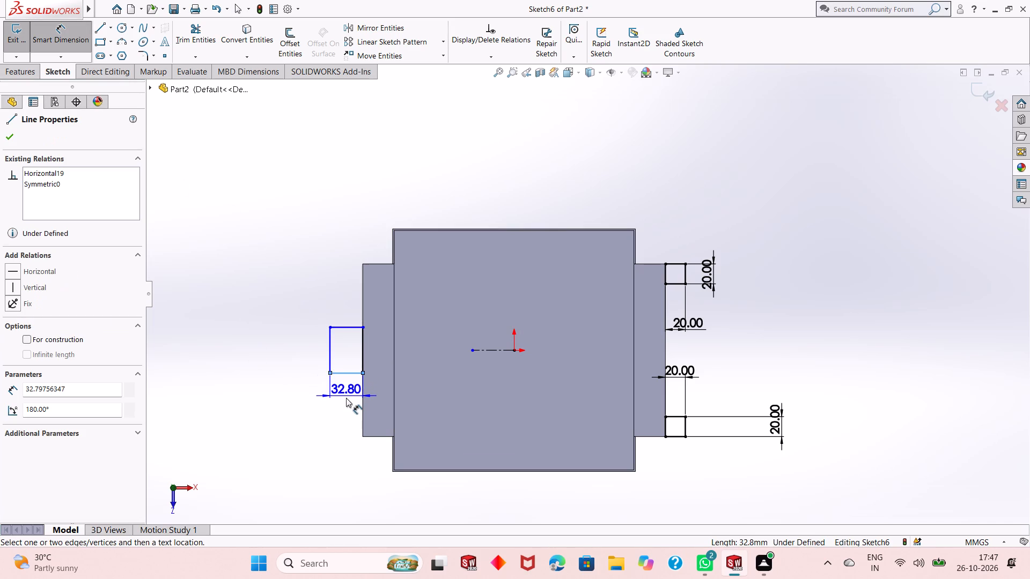
left_click(346, 414)
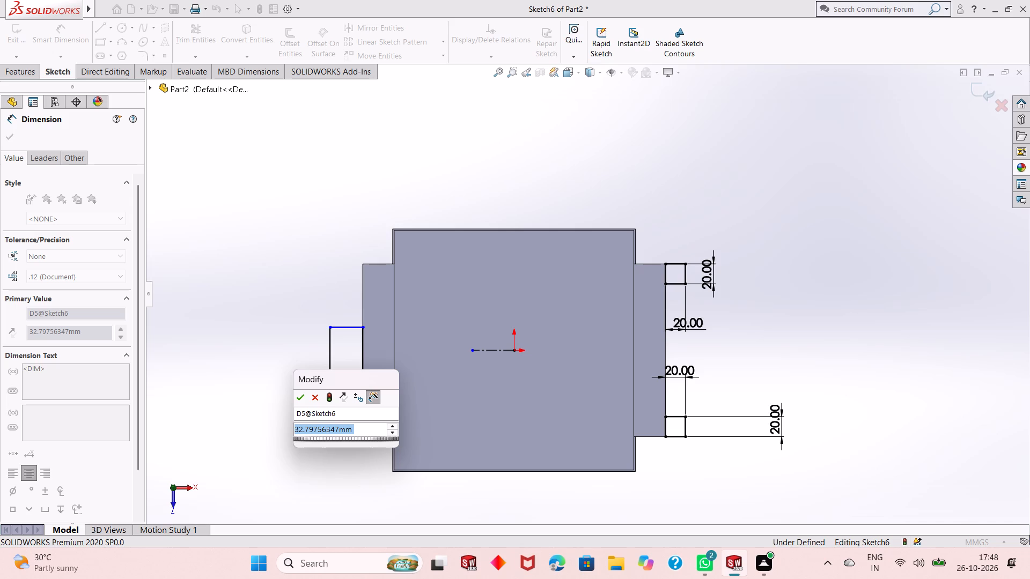
type("30")
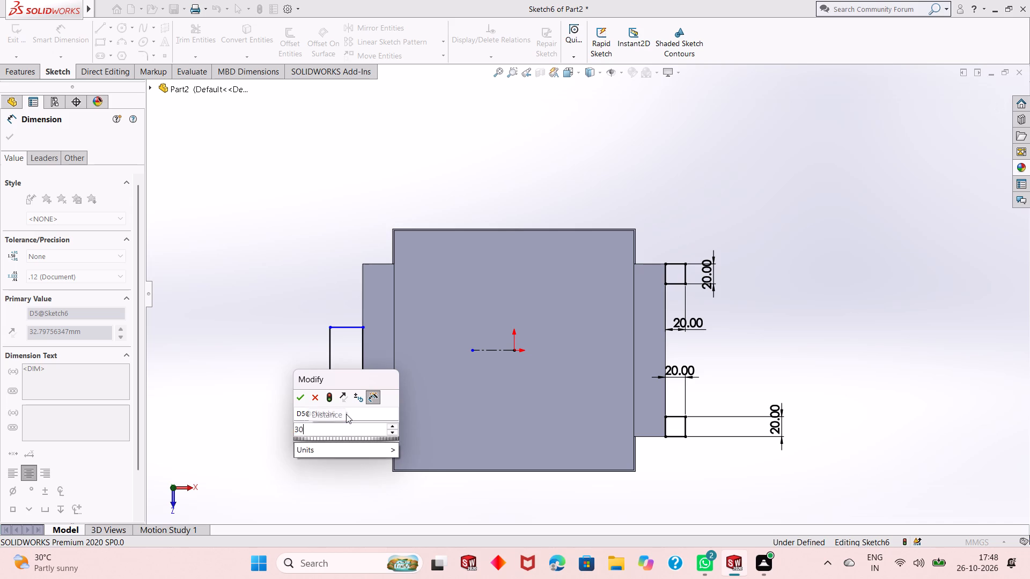
key("Return")
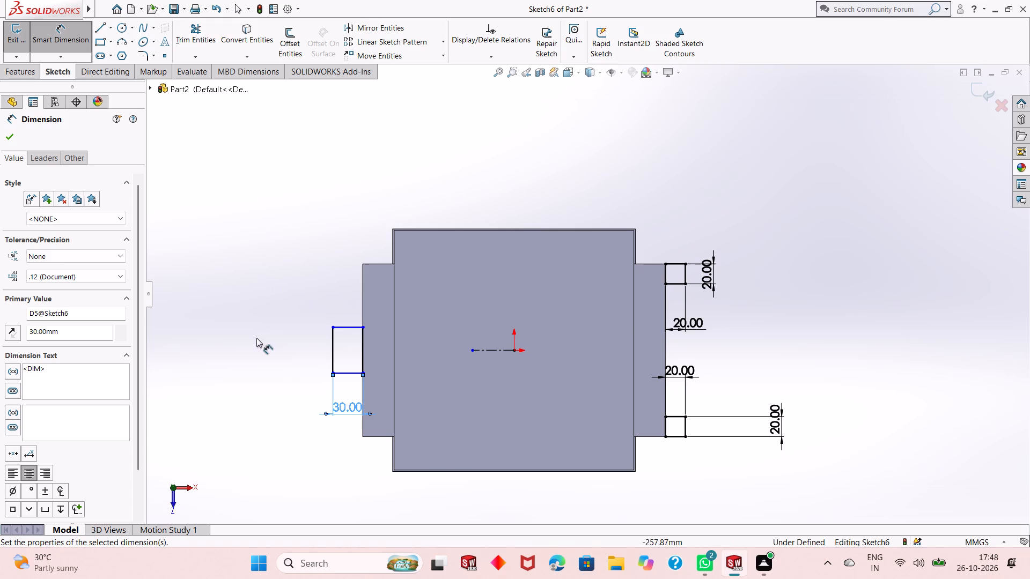
left_click(335, 334)
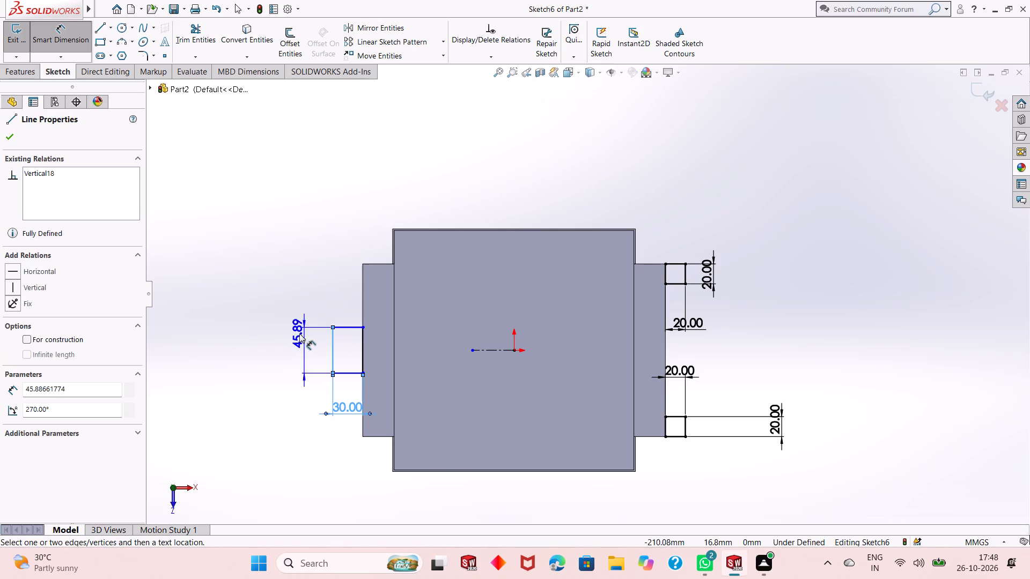
left_click(285, 335)
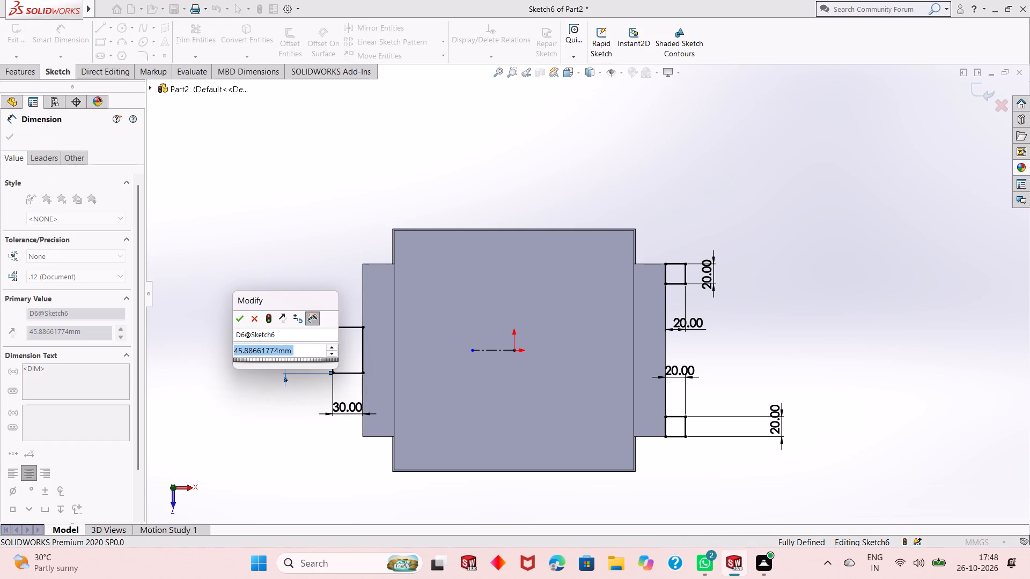
type("30")
key("Return")
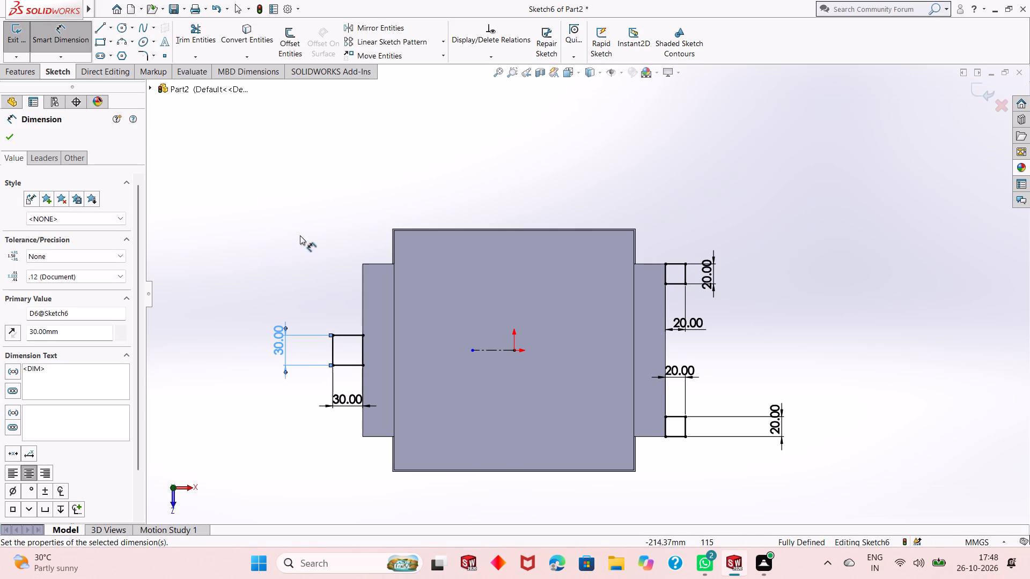
right_click(312, 201)
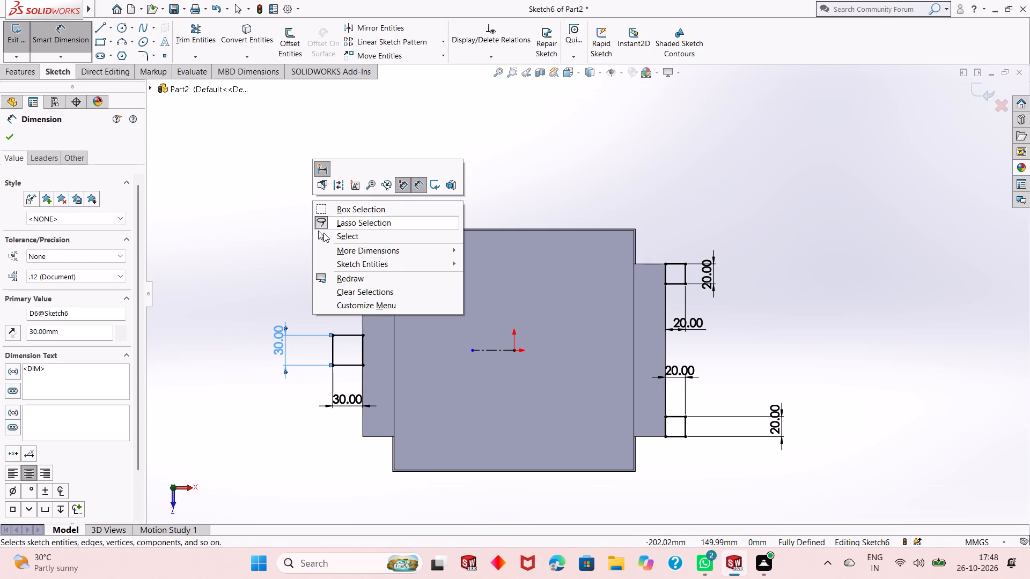
left_click(323, 233)
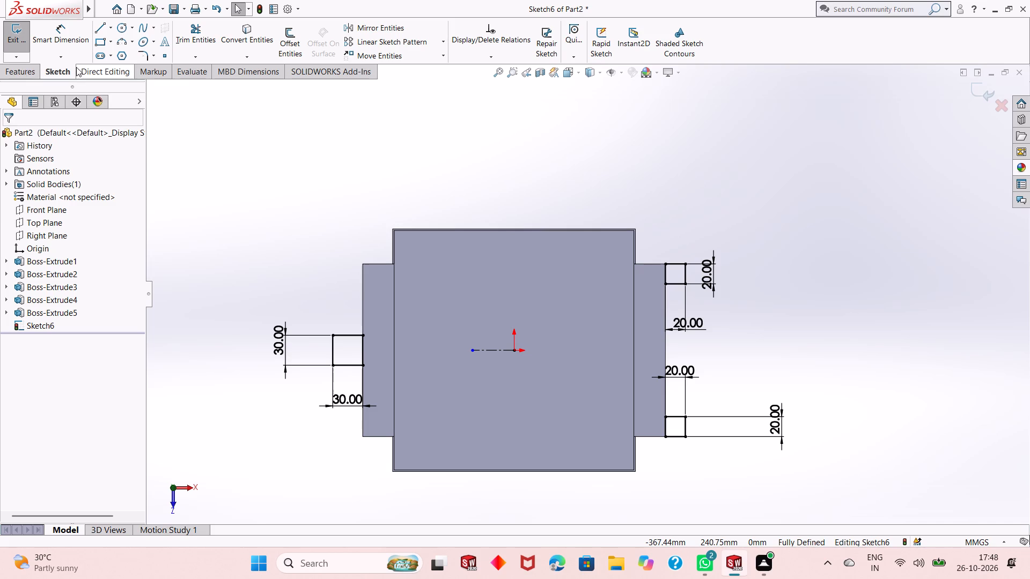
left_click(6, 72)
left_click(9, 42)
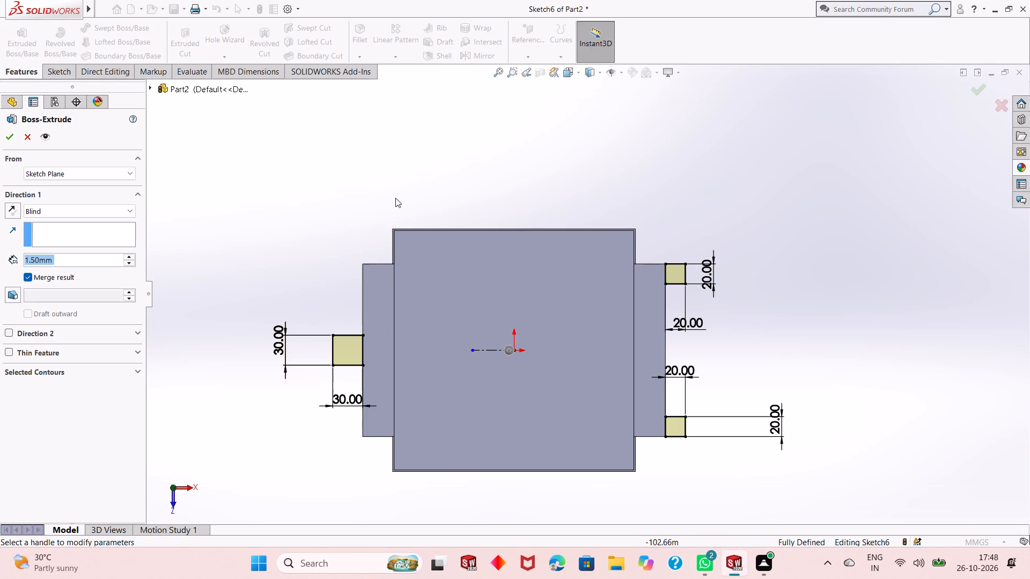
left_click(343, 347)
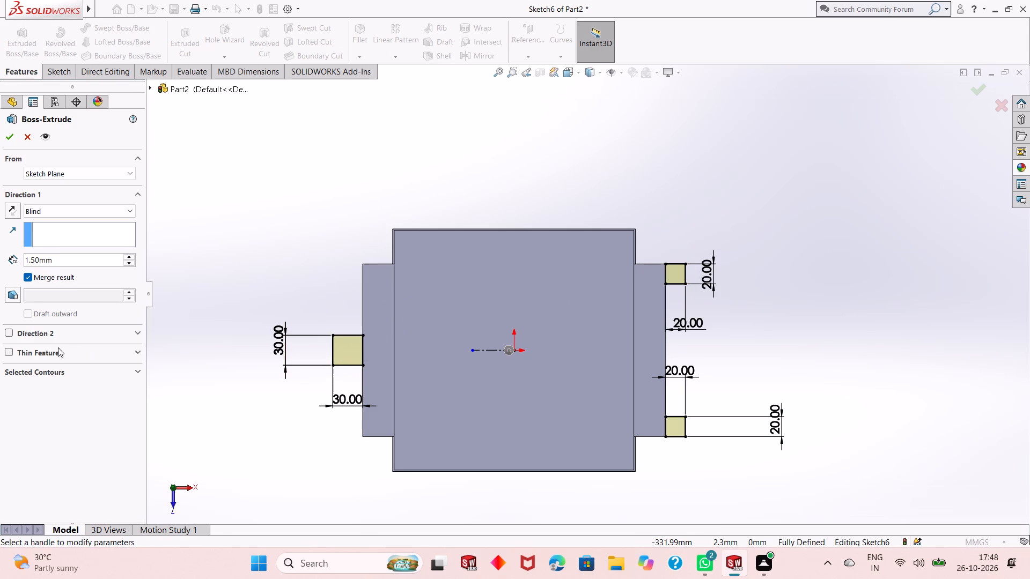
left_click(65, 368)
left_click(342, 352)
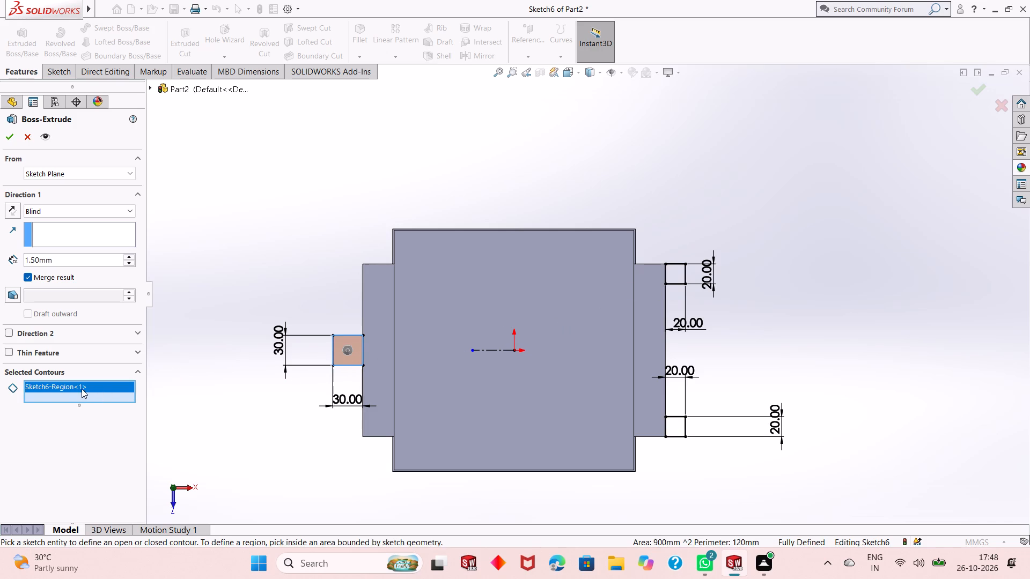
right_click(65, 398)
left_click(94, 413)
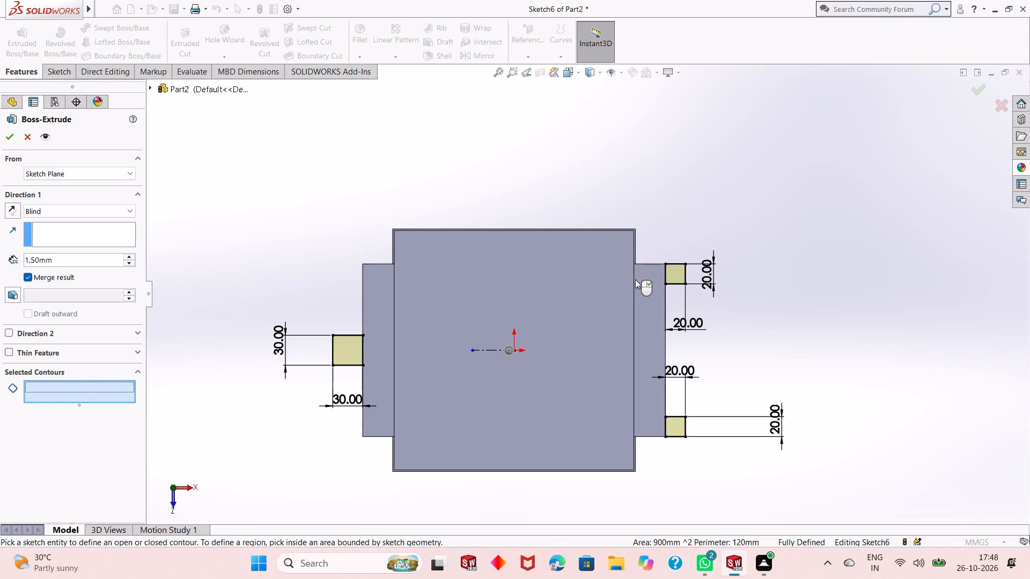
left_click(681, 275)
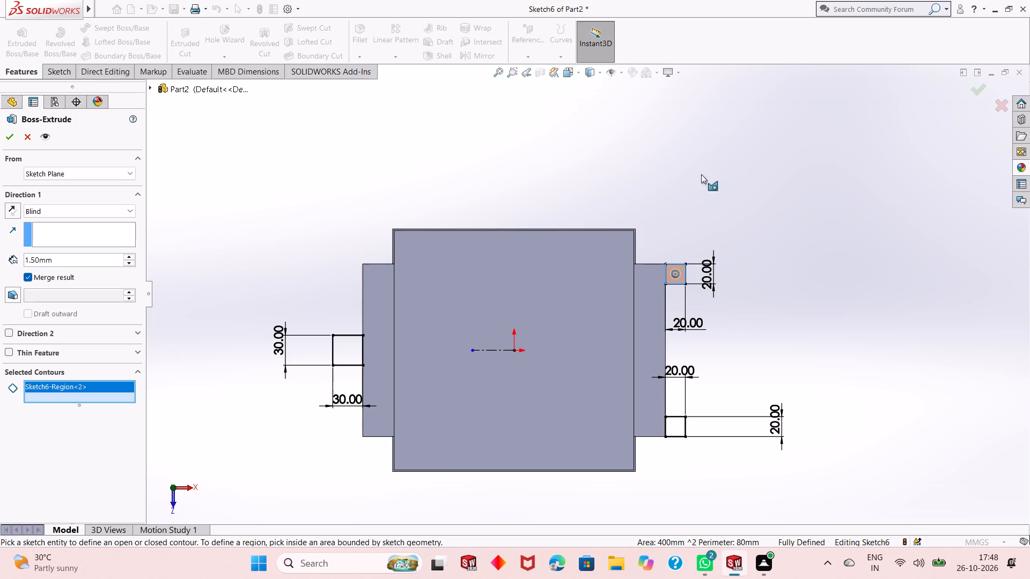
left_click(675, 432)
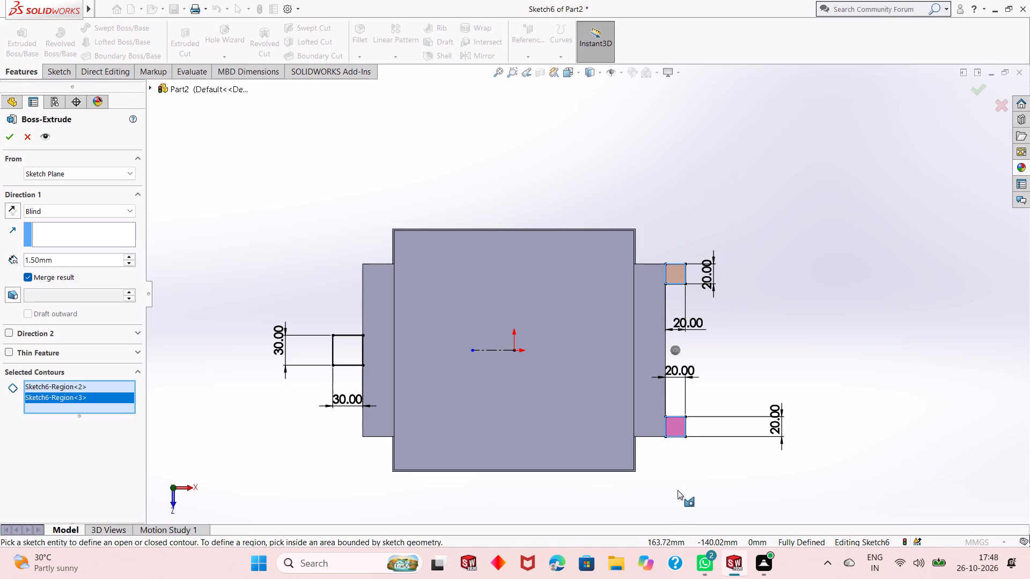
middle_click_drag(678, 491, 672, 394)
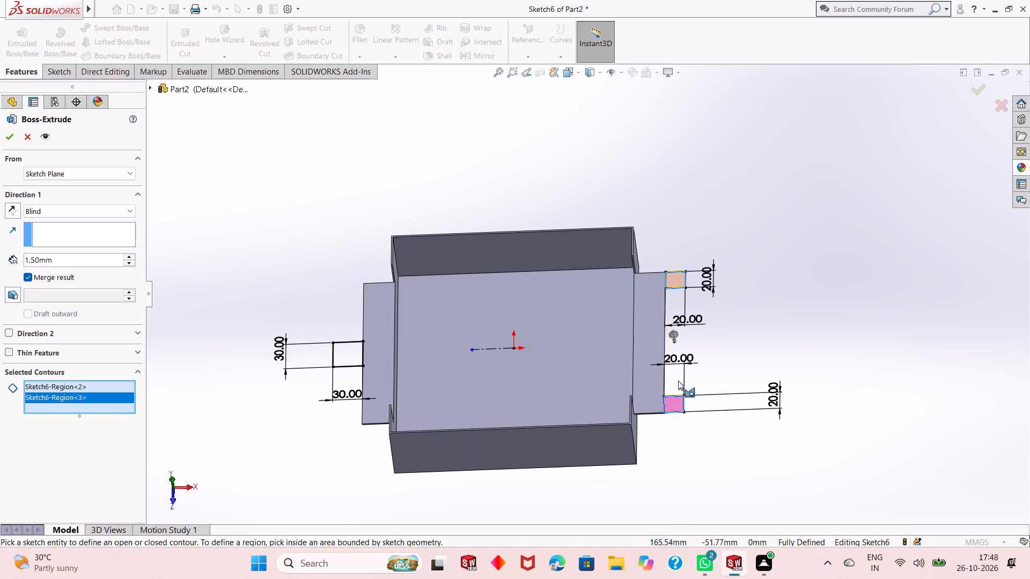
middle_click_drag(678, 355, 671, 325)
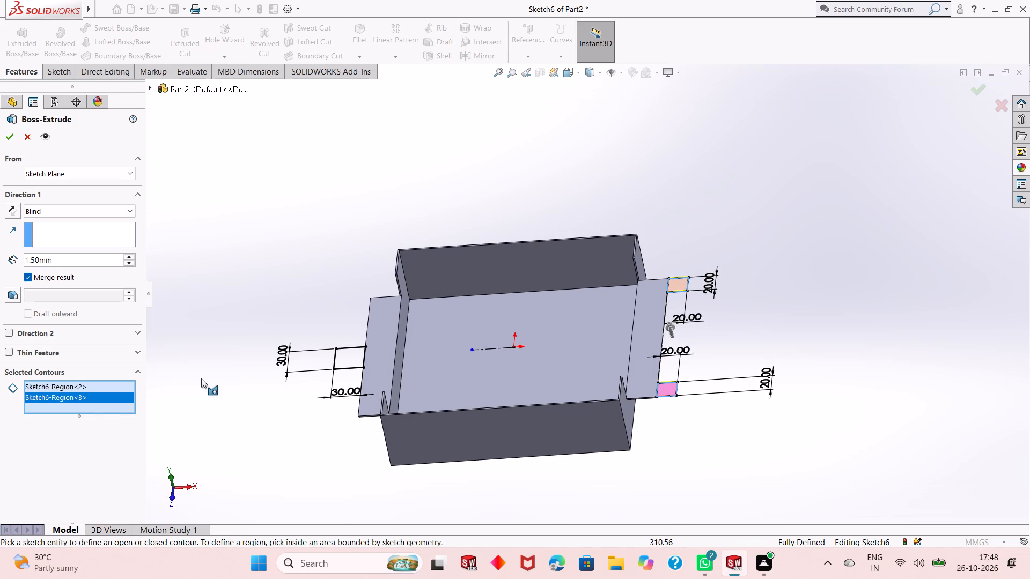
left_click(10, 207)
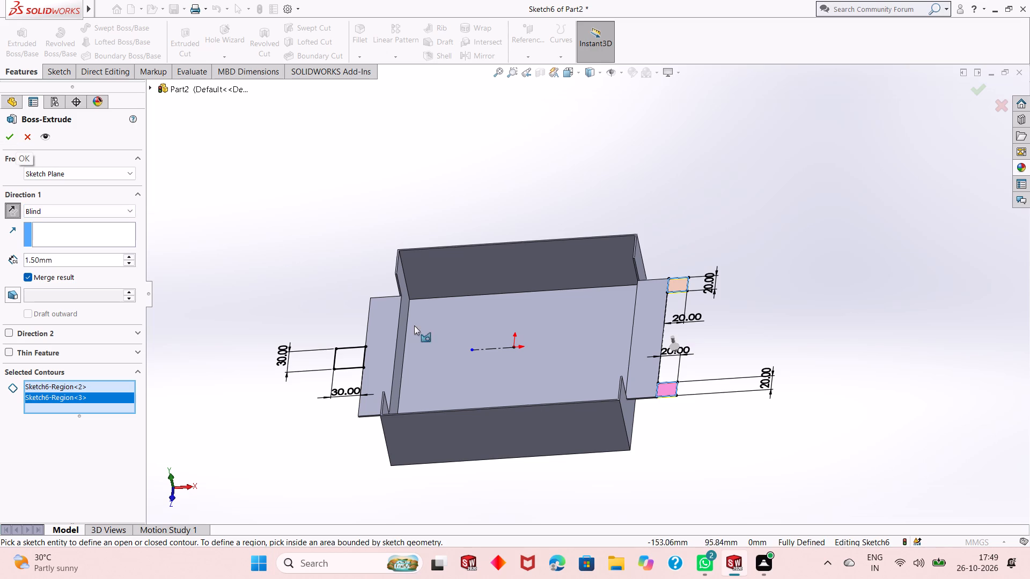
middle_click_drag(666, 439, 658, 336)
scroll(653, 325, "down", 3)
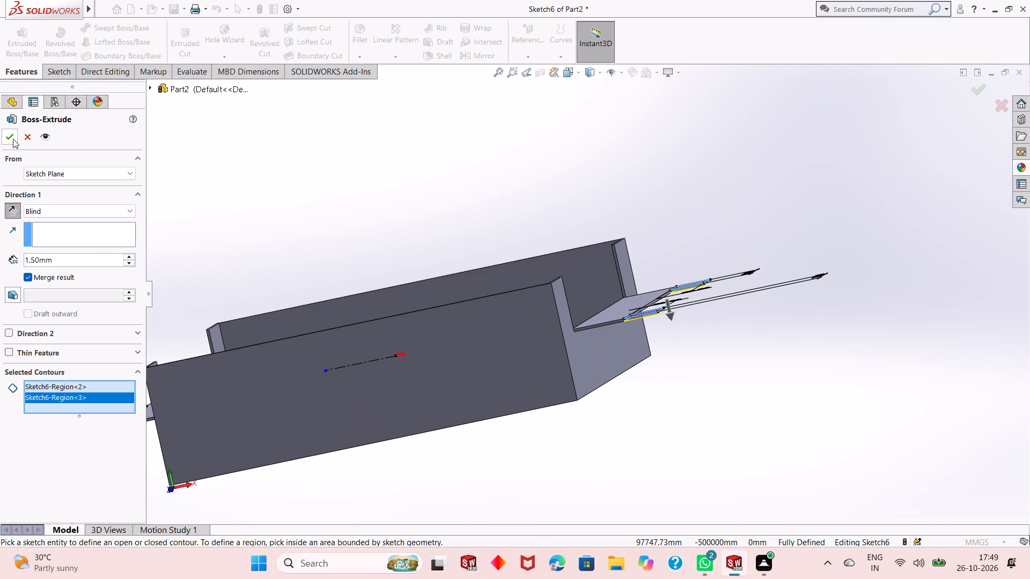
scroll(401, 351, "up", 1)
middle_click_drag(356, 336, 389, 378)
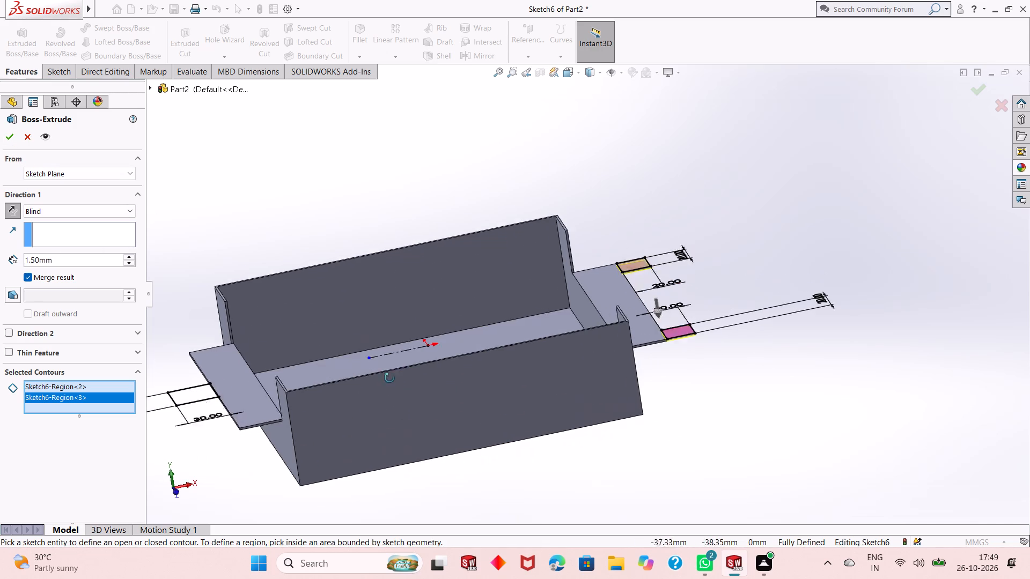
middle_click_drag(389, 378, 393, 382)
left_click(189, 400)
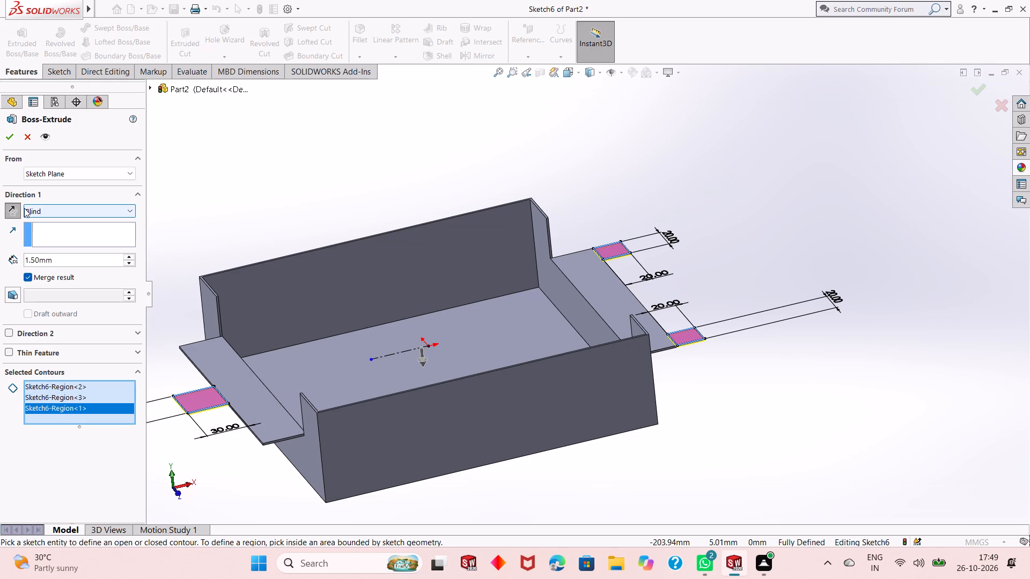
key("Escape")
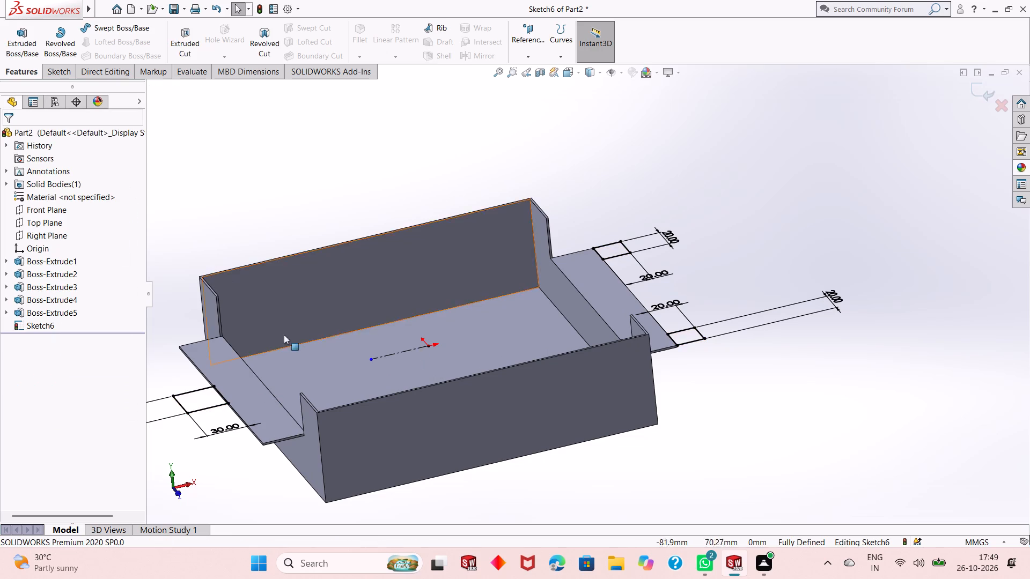
Extrude the -X rectangle and both +X corner squares 1.5 mm blind in the reversed direction, merged with the body.
scroll(296, 351, "up", 2)
middle_click_drag(366, 333, 360, 400)
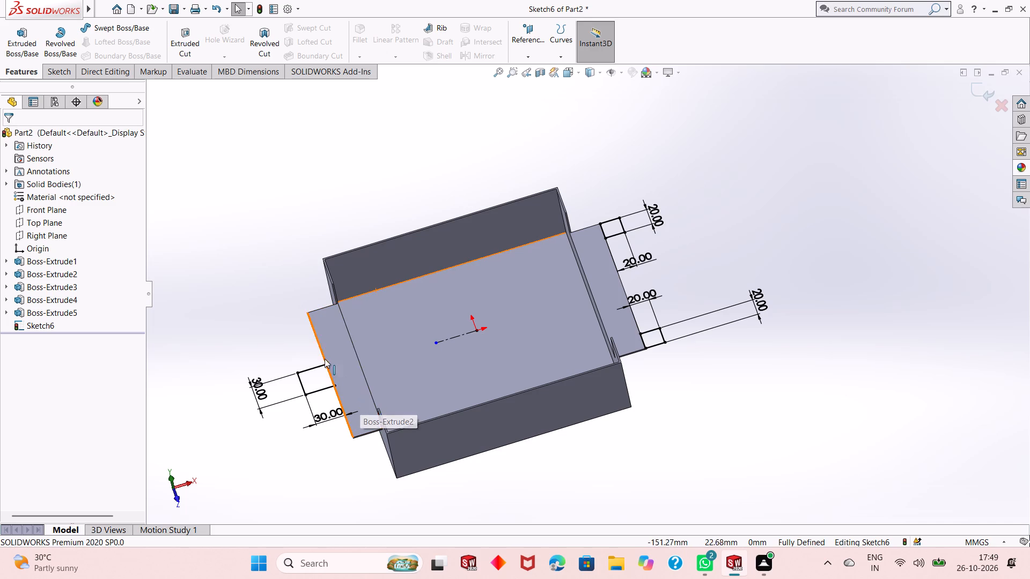
left_click(16, 53)
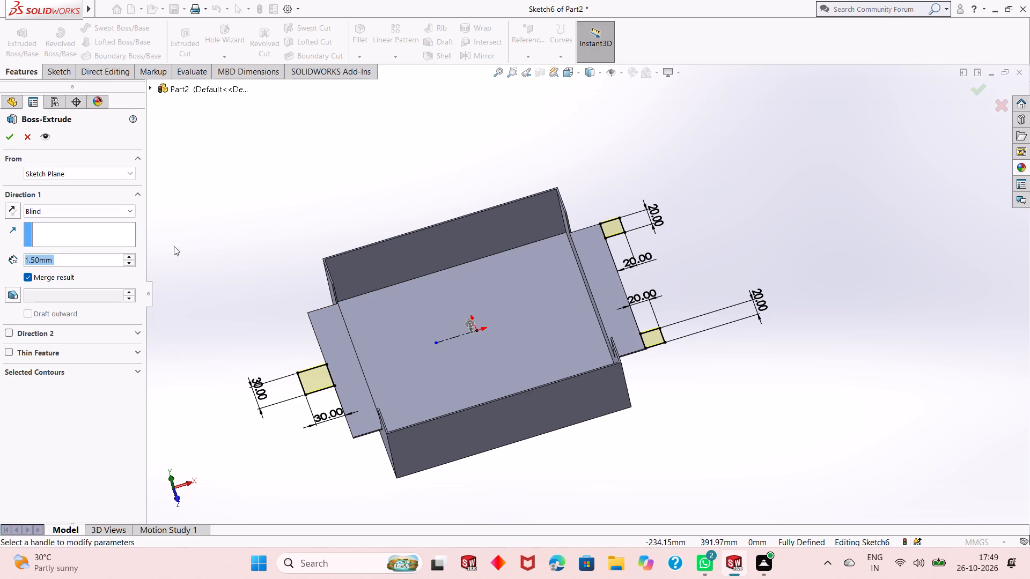
left_click(9, 211)
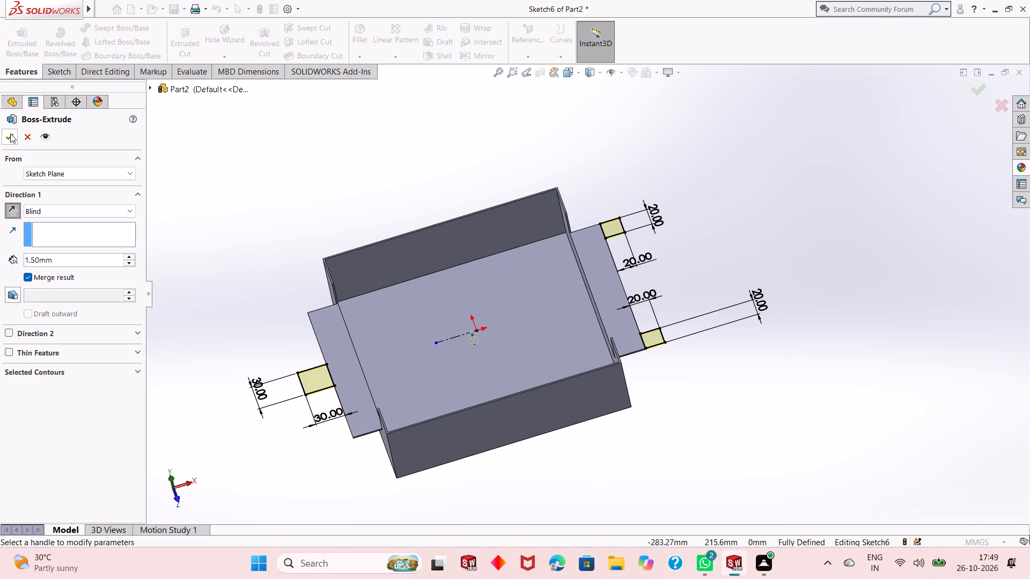
left_click(10, 133)
key("Escape")
Start a new sketch on the top face of the +X flange and view it face-on.
middle_click_drag(453, 436, 453, 301)
middle_click_drag(453, 301, 437, 425)
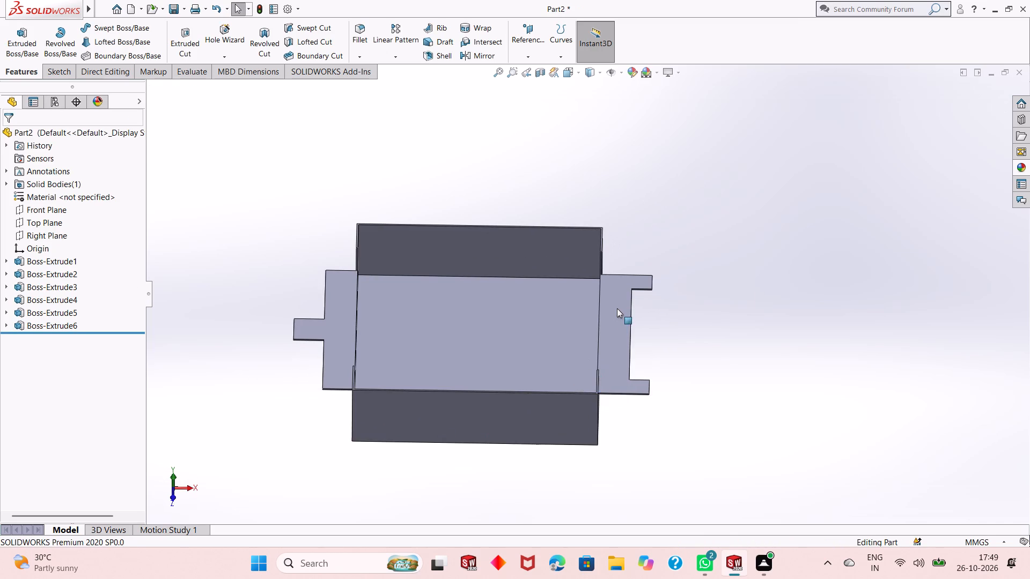
middle_click_drag(617, 308, 607, 382)
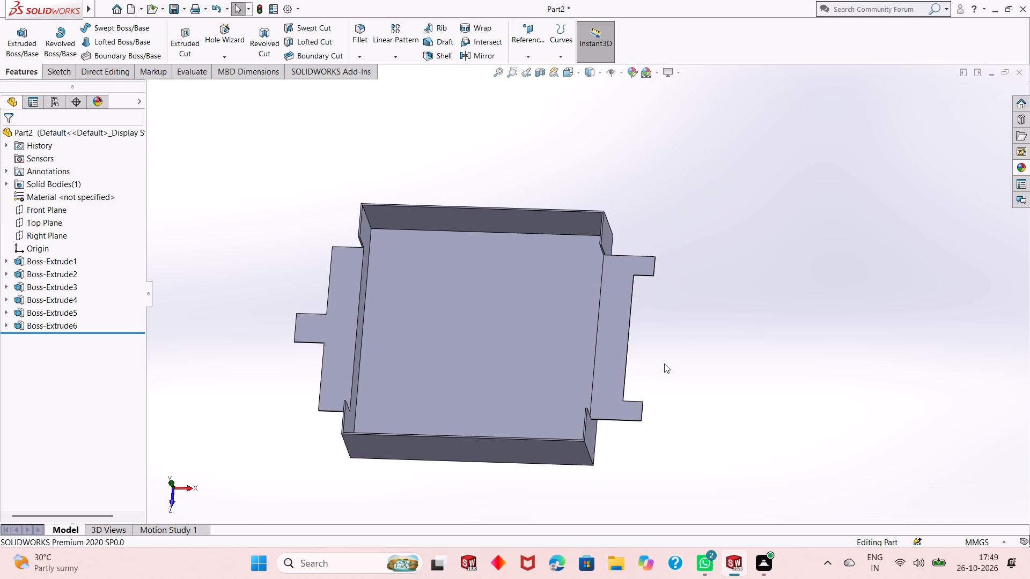
left_click(642, 259)
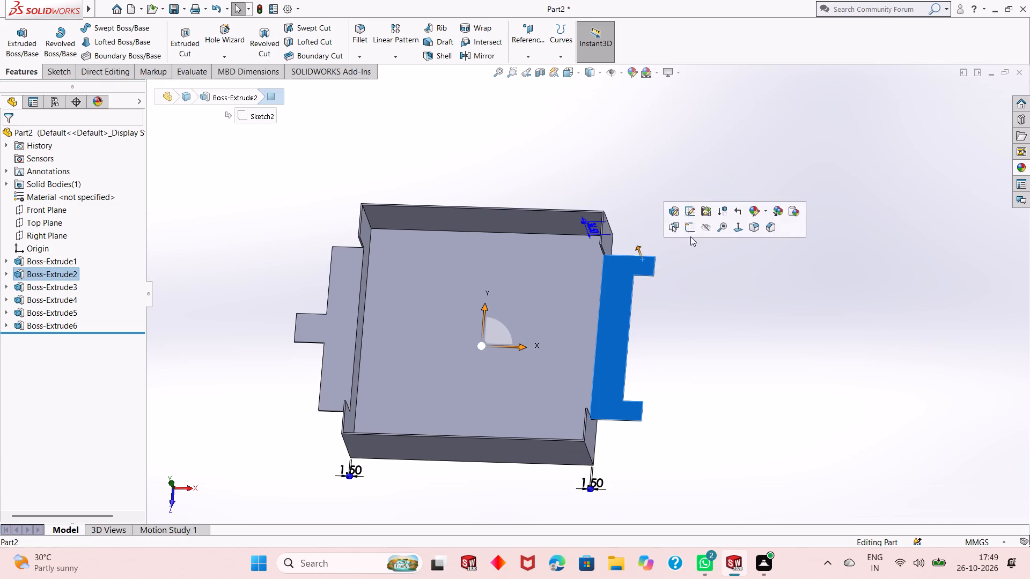
left_click(694, 234)
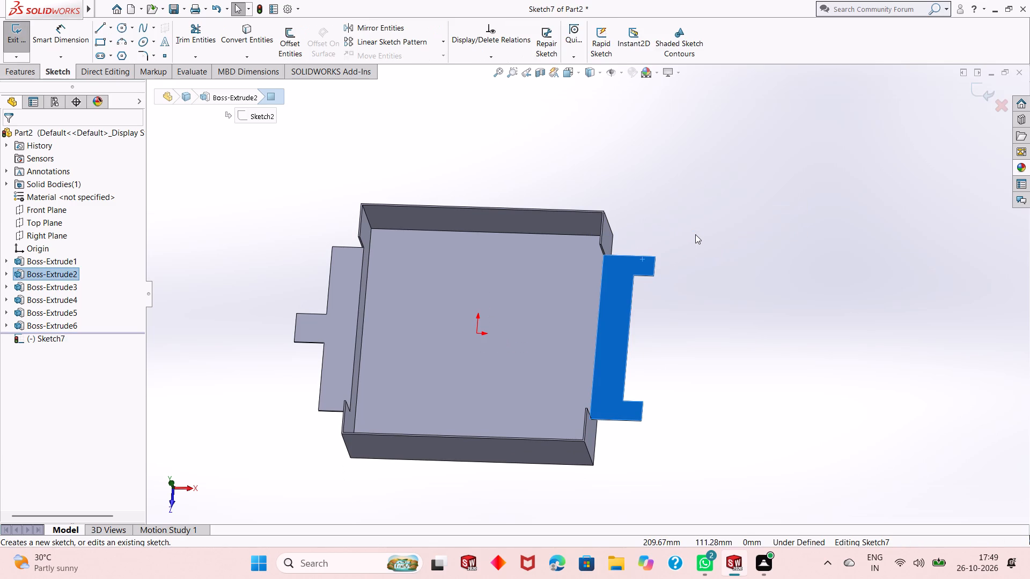
key("ctrl+8")
scroll(625, 278, "up", 1)
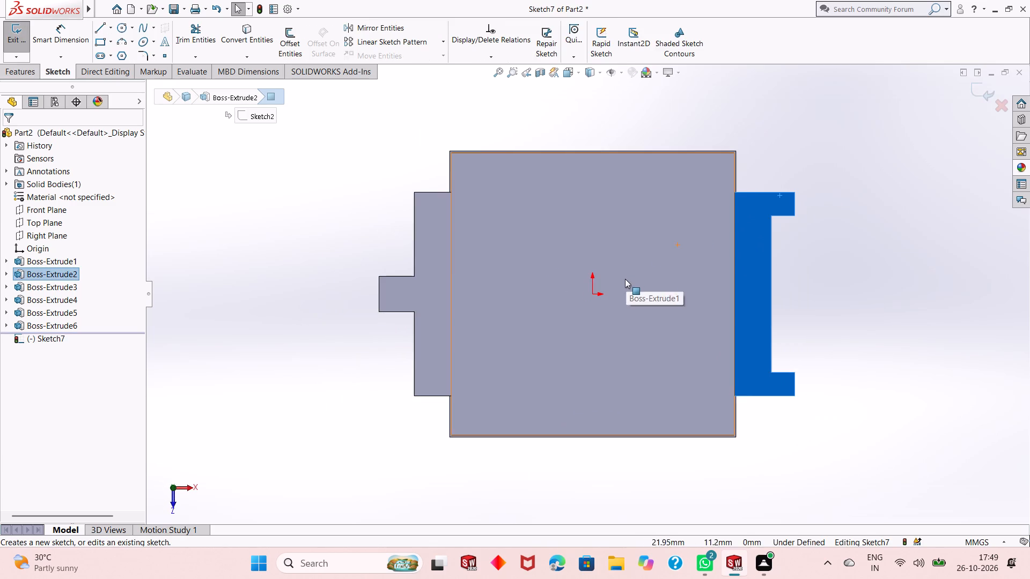
left_click(862, 273)
scroll(845, 211, "down", 1)
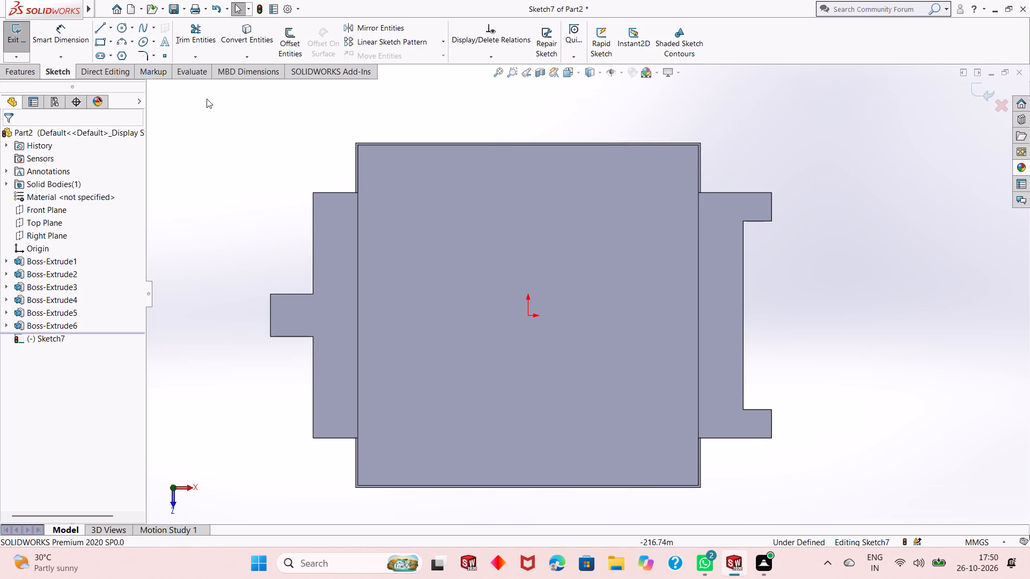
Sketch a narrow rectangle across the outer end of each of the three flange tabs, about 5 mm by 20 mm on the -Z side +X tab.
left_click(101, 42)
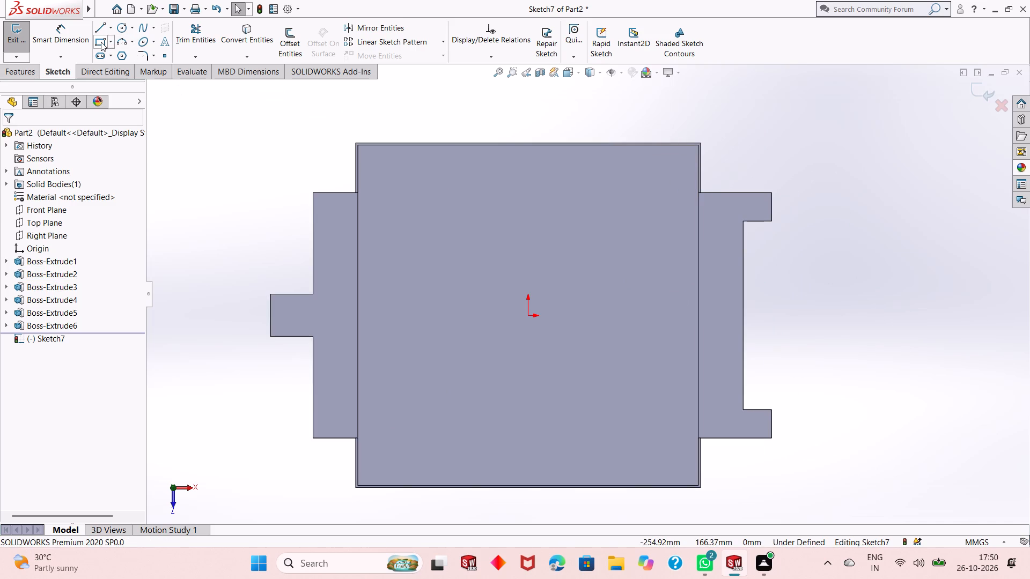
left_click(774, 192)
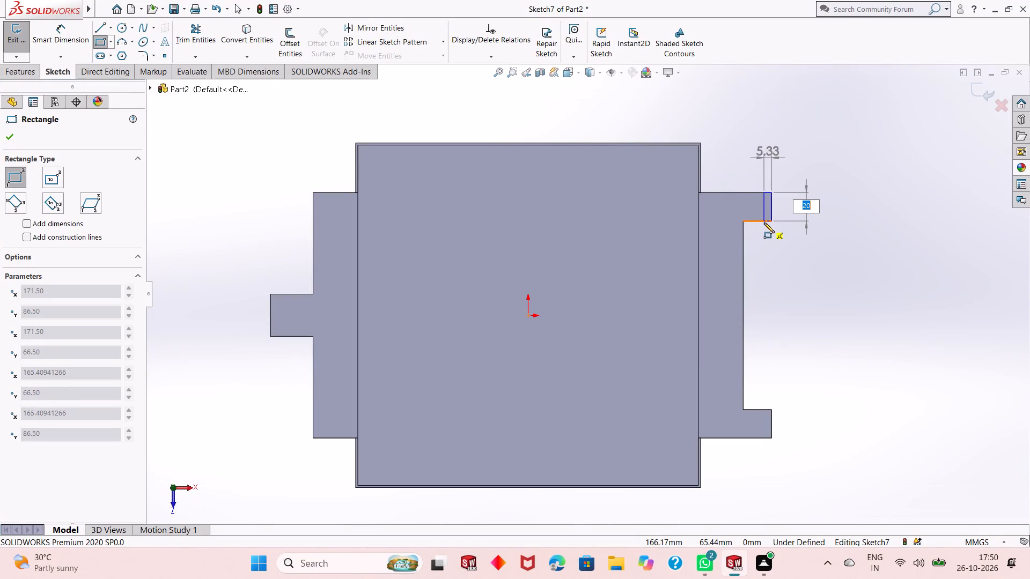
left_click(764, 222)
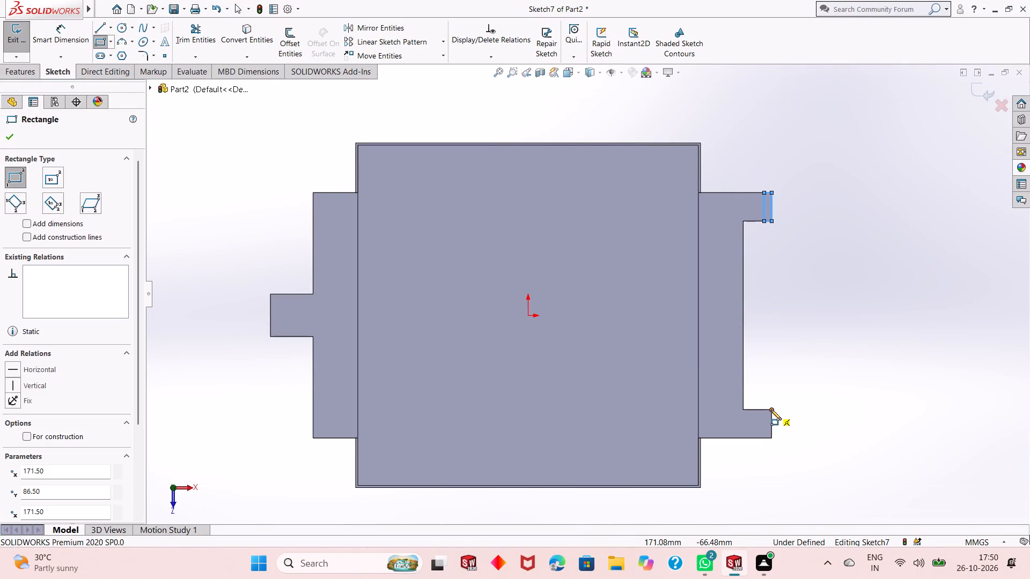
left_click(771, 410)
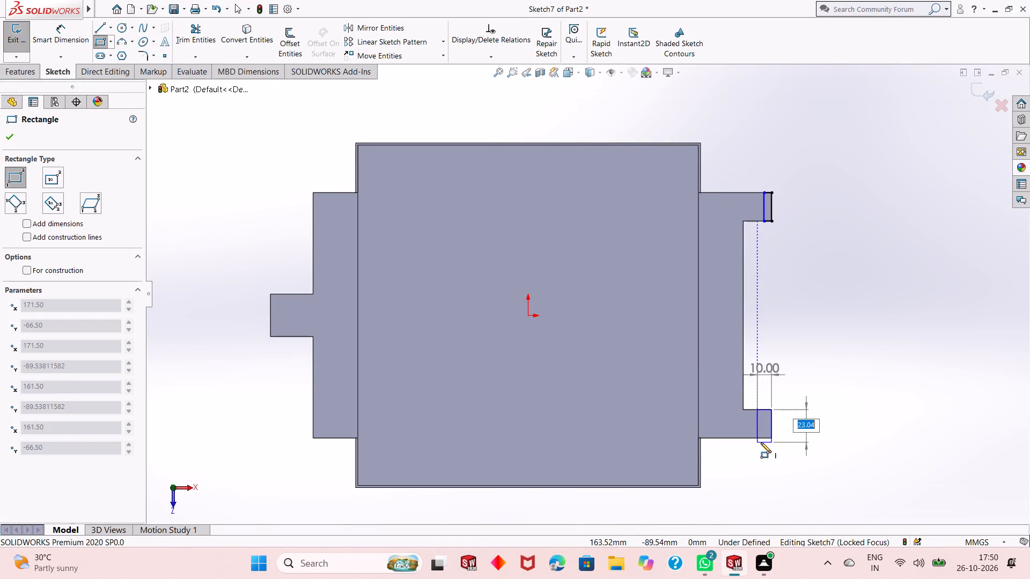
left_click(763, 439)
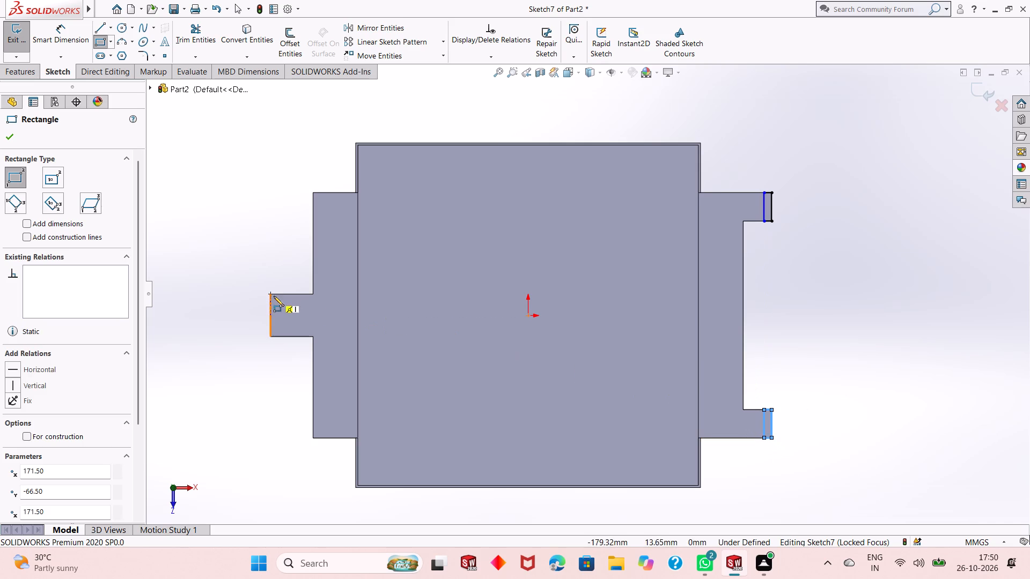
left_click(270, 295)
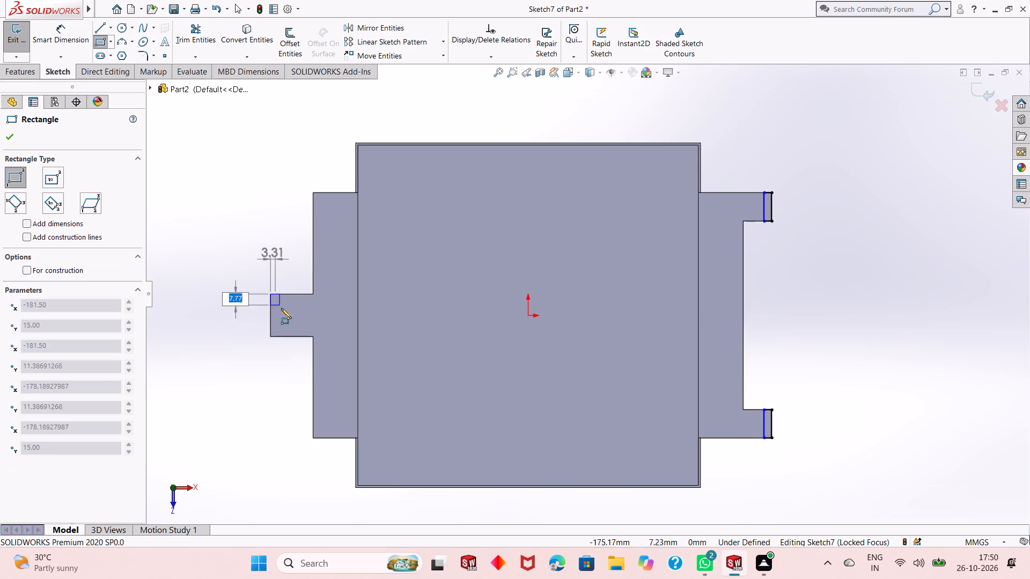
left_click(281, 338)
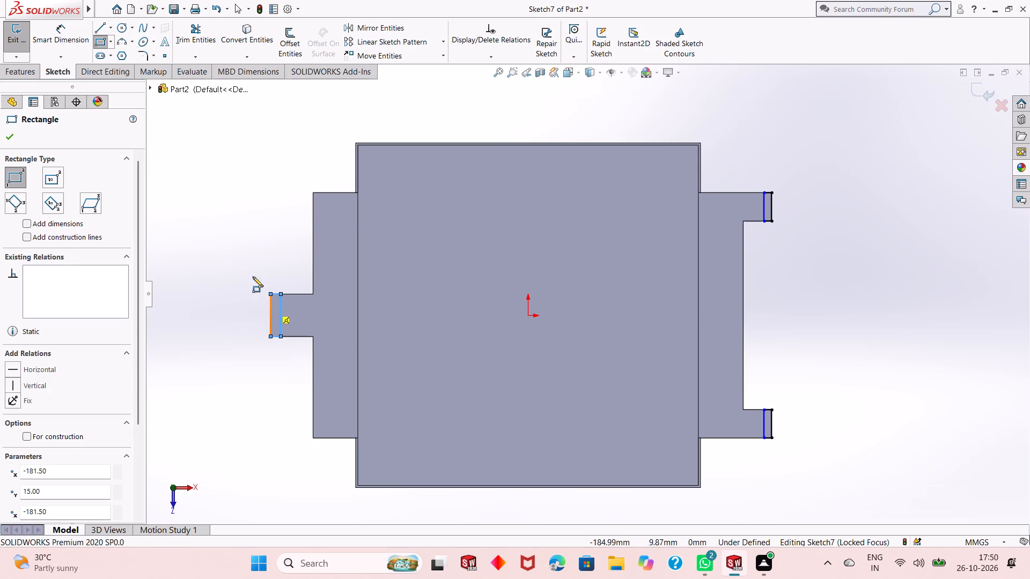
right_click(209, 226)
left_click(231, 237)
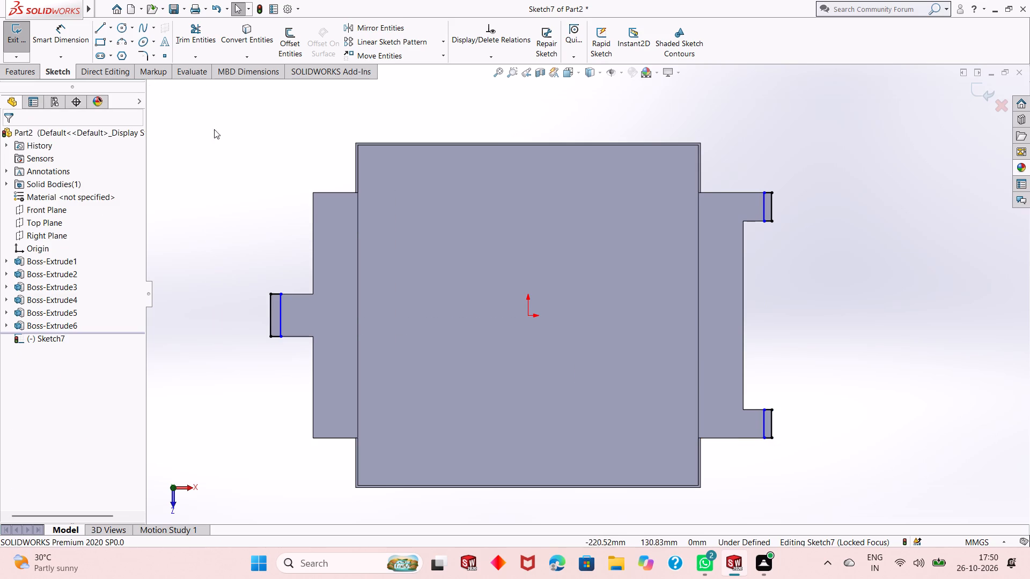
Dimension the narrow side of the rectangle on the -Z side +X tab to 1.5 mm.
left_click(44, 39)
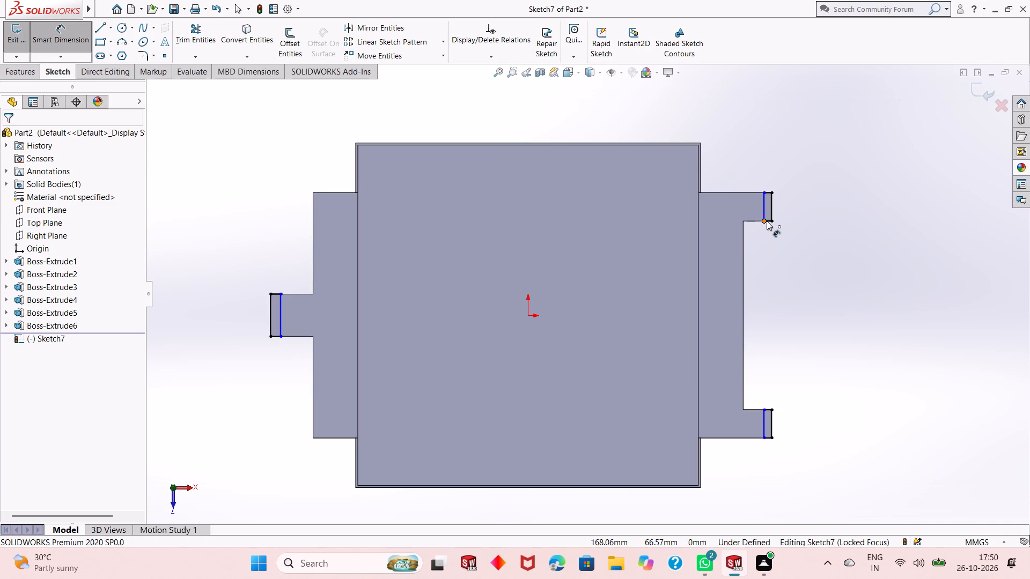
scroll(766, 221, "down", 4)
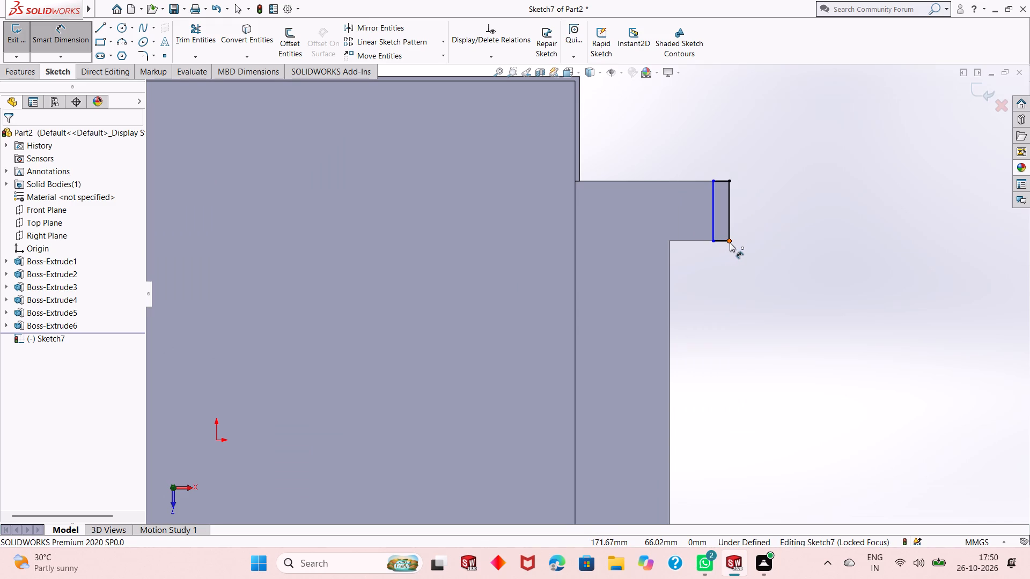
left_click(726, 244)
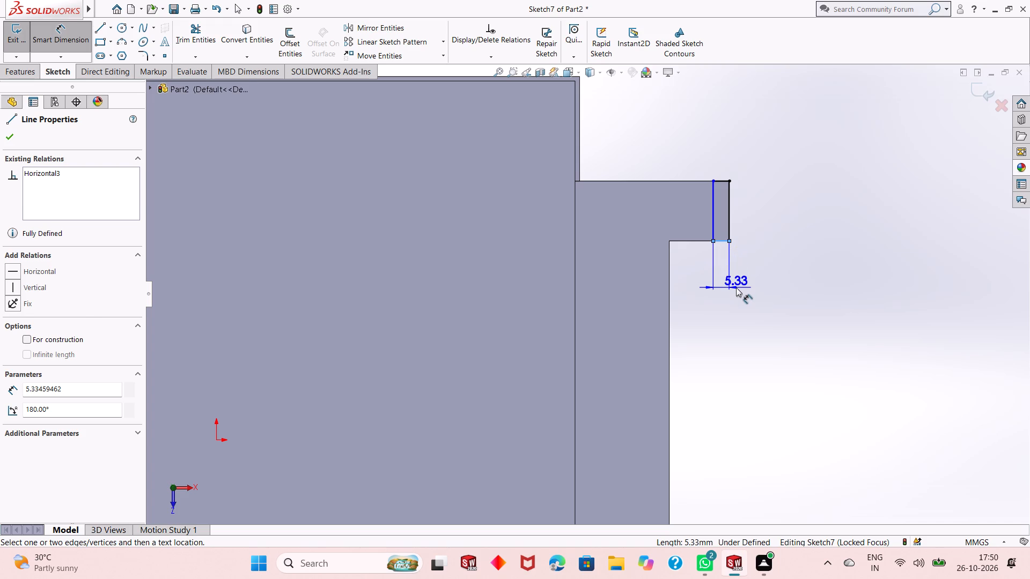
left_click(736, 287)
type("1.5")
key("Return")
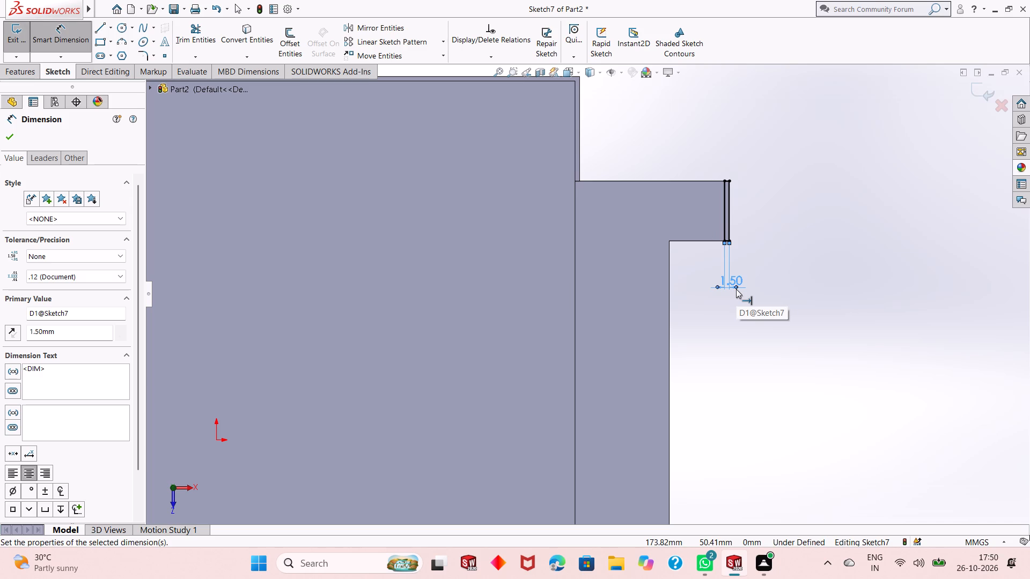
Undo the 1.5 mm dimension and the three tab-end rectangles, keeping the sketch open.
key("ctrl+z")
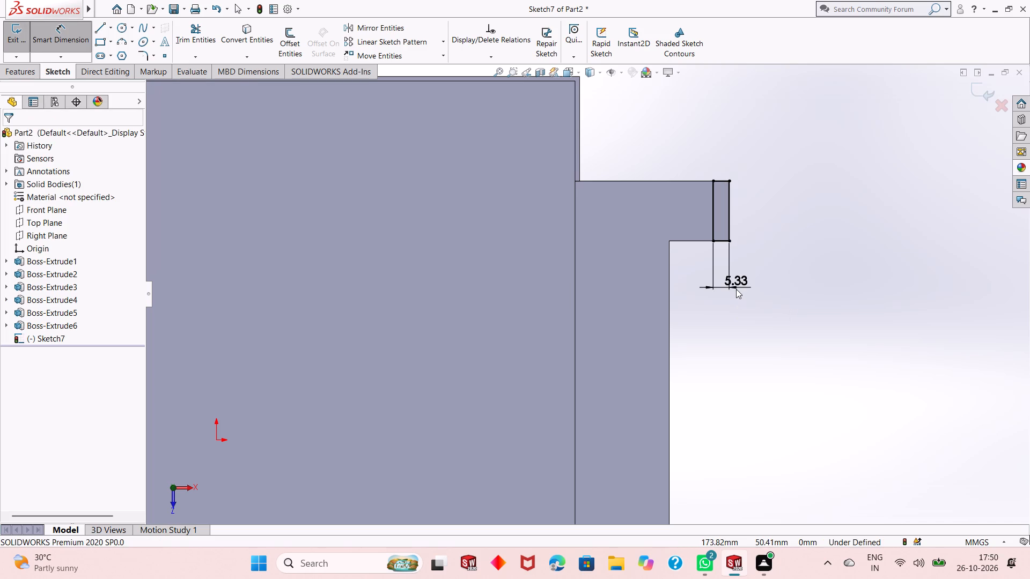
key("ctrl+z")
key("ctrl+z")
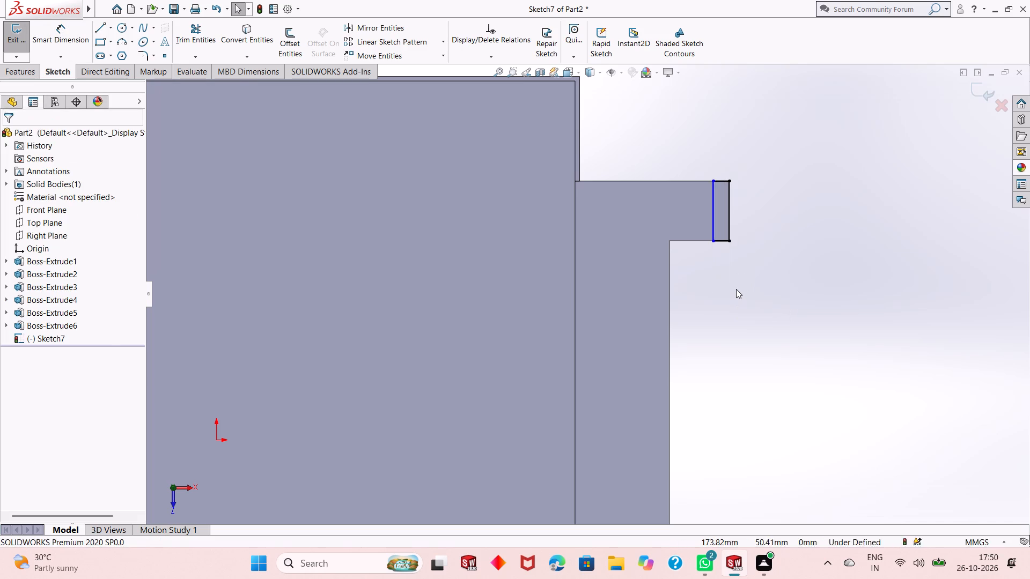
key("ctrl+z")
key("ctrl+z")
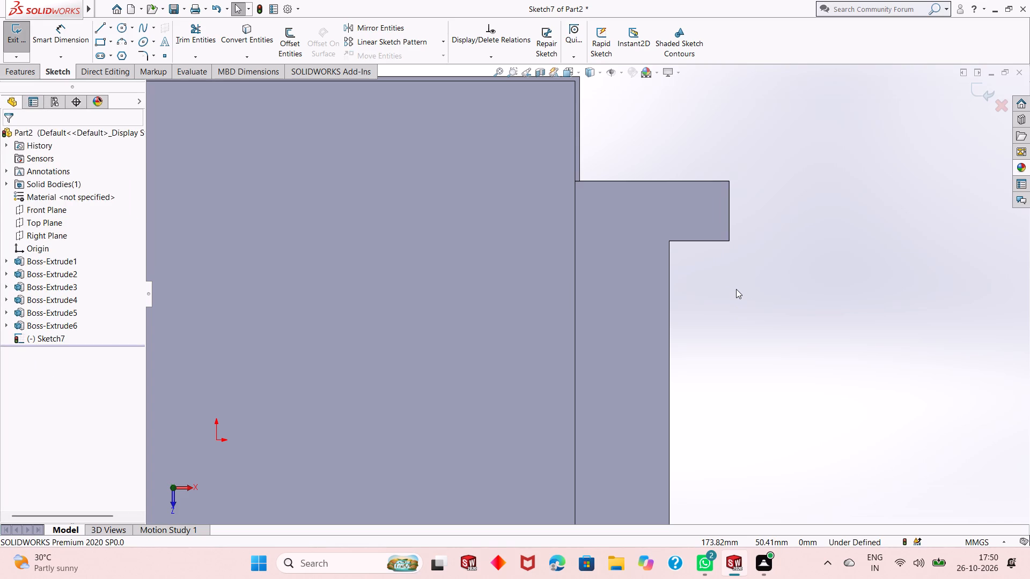
Sketch a full-width rectangle at each tab's outer end, about 4 mm deep on both +X tabs and about 6 mm deep on the -X tab.
scroll(736, 289, "down", 3)
scroll(730, 307, "up", 6)
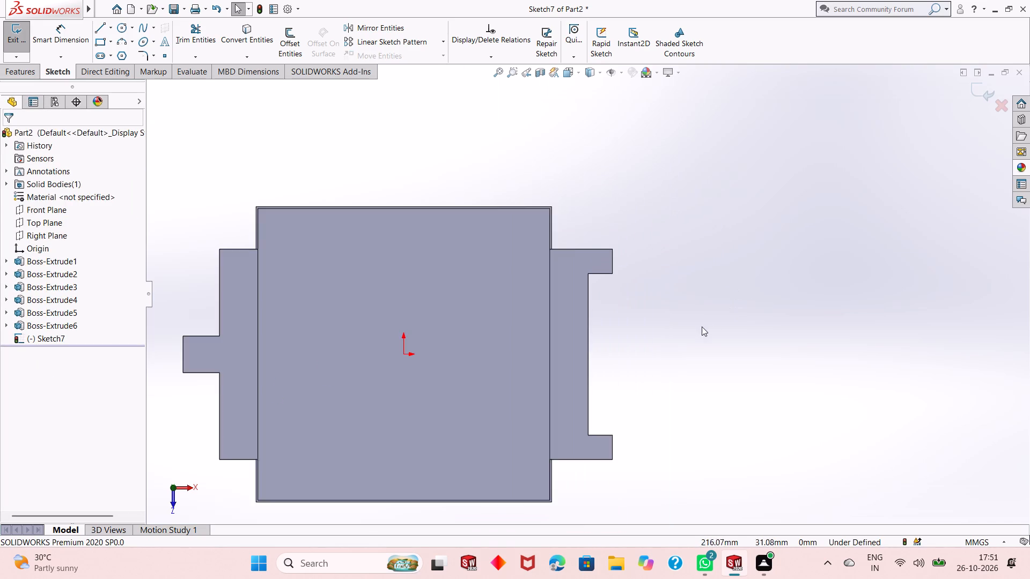
scroll(702, 326, "up", 3)
scroll(557, 286, "down", 2)
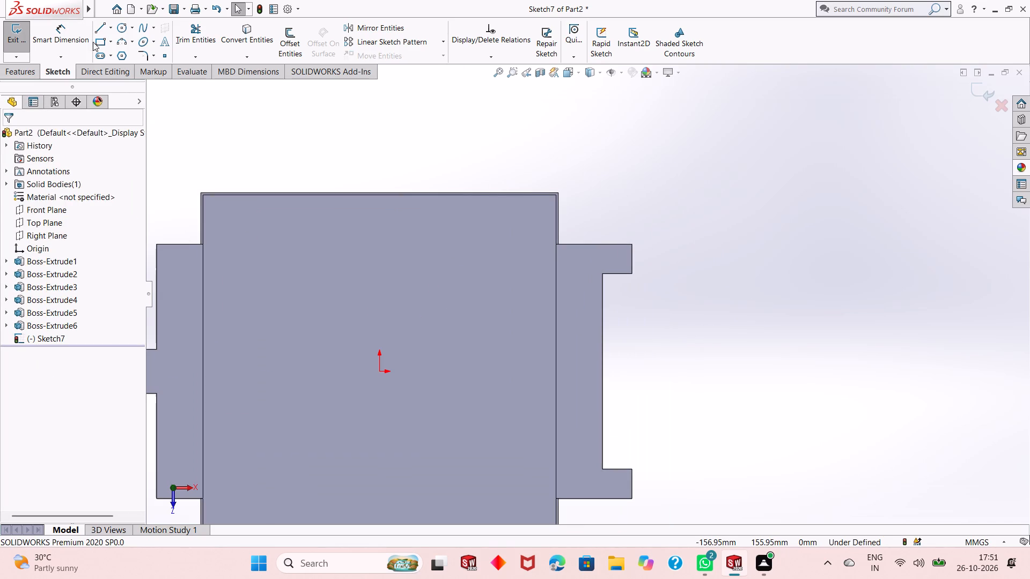
left_click(102, 47)
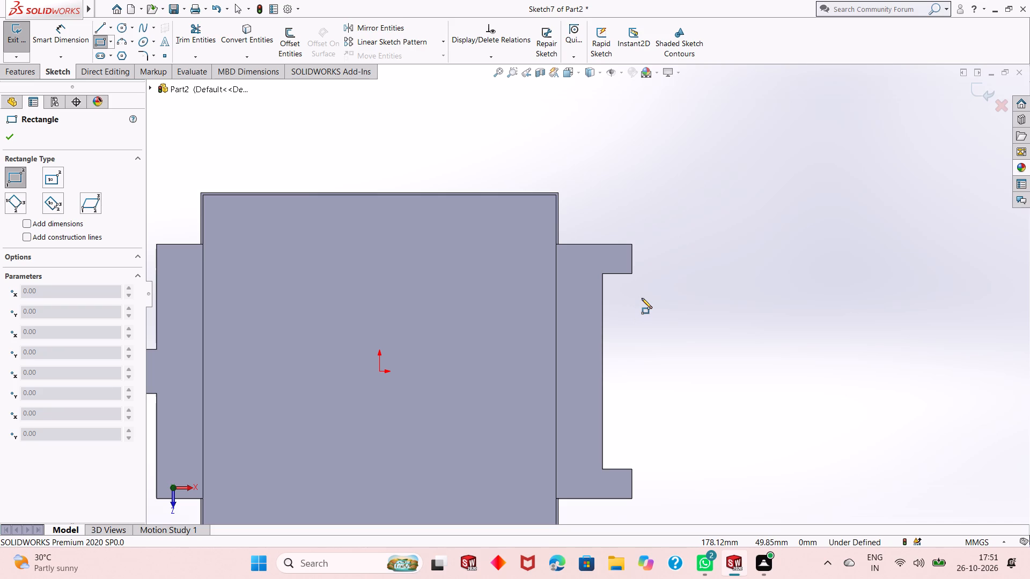
left_click(632, 244)
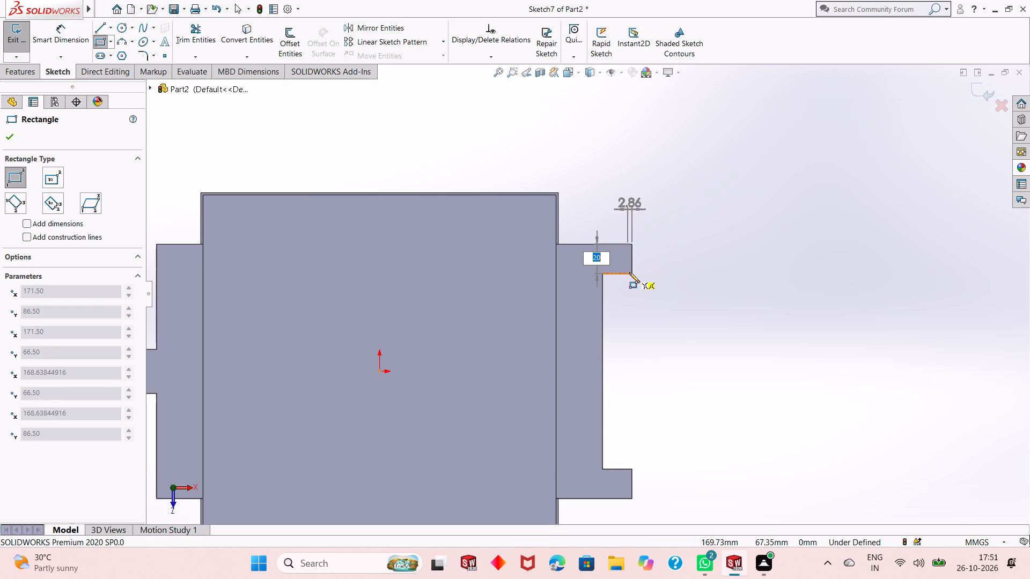
left_click(626, 275)
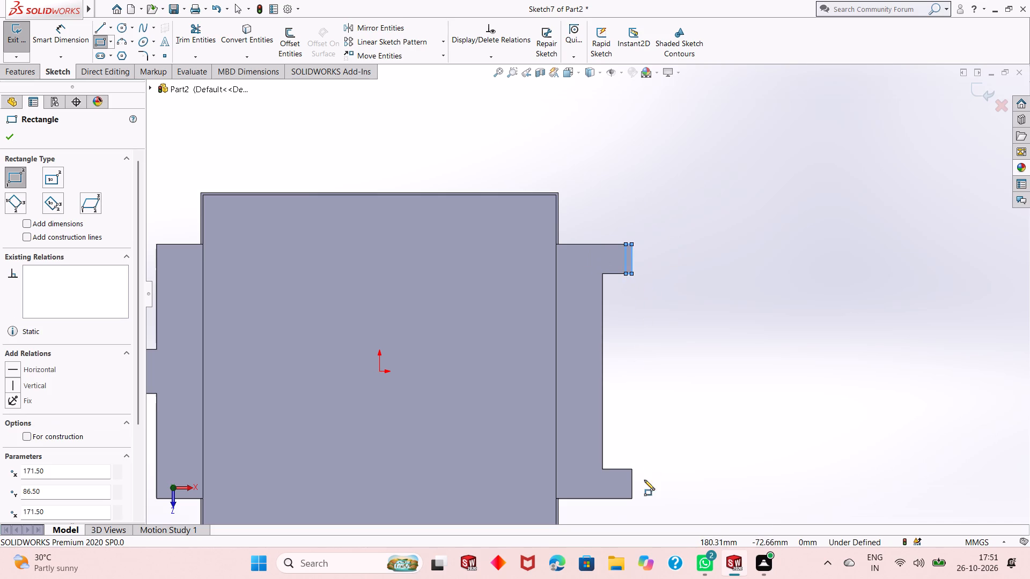
left_click(631, 469)
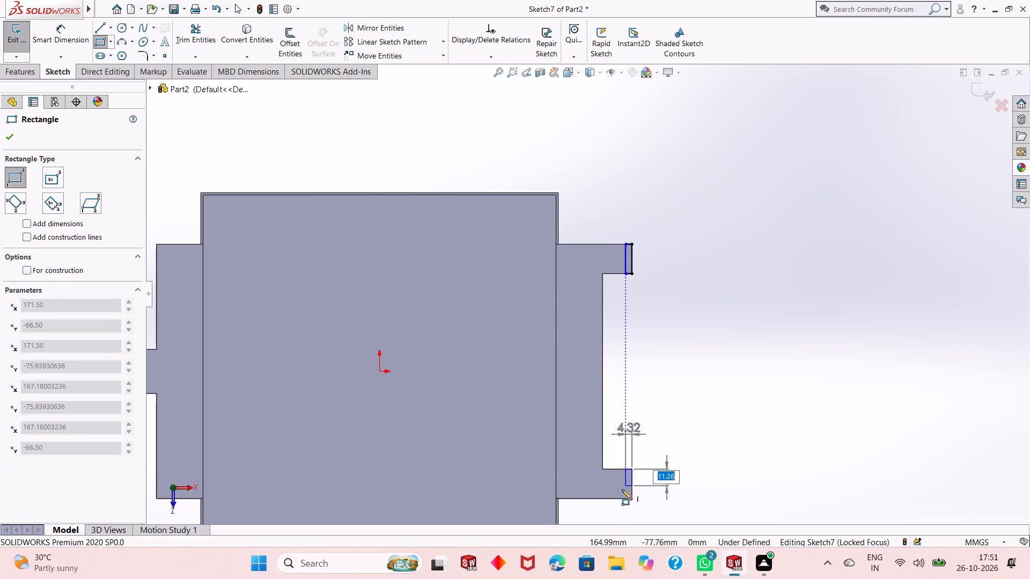
left_click(623, 499)
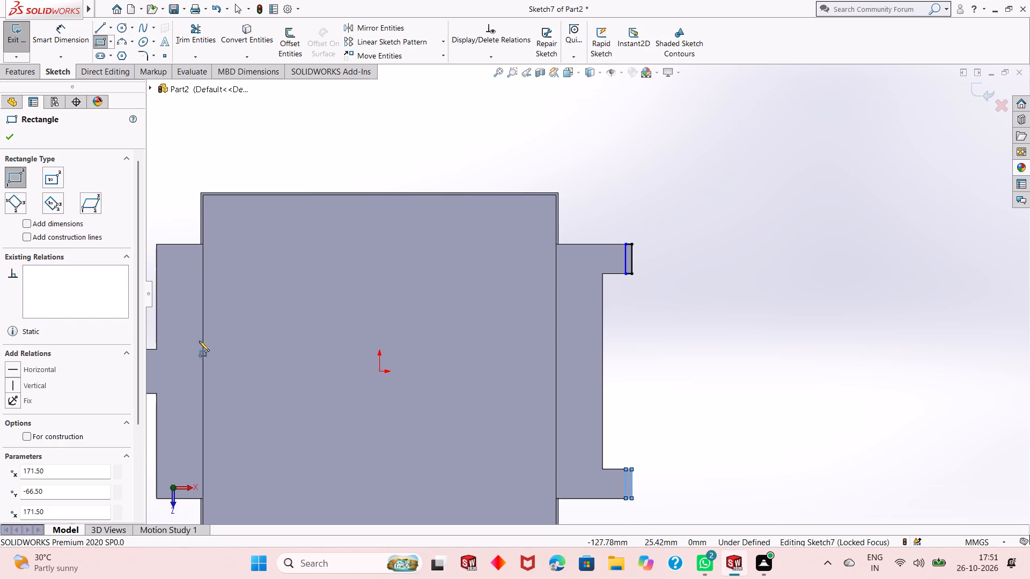
scroll(257, 362, "up", 2)
scroll(258, 348, "down", 4)
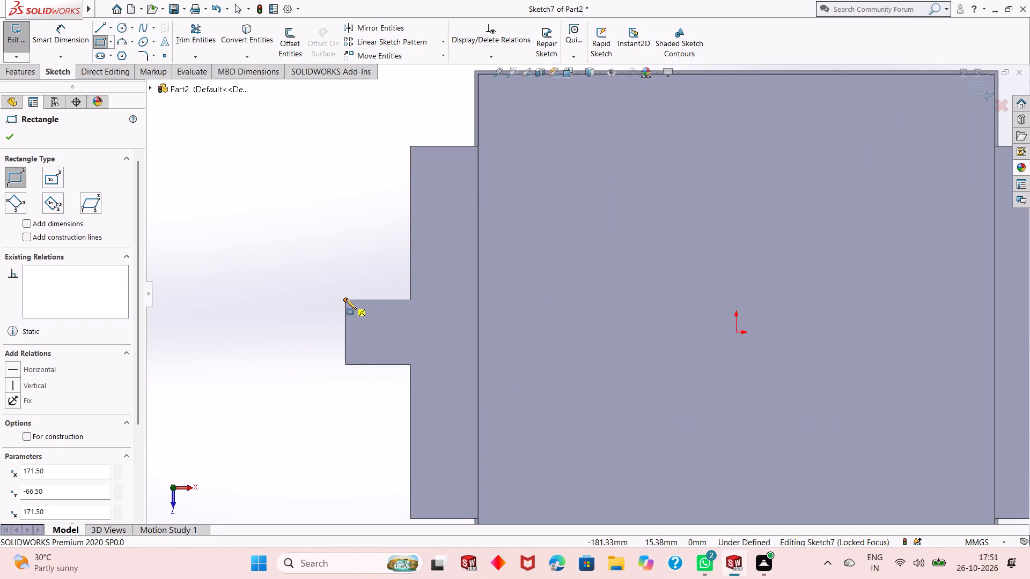
left_click(346, 299)
left_click(359, 365)
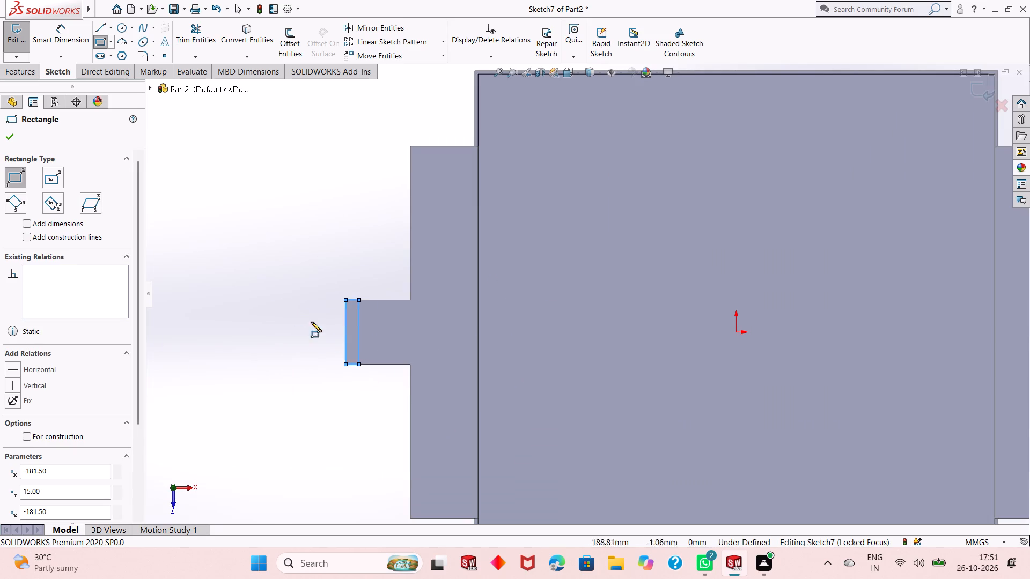
right_click(231, 247)
left_click(248, 260)
Dimension the narrow side of the -X tab's end rectangle to 1.5 mm.
left_click(44, 34)
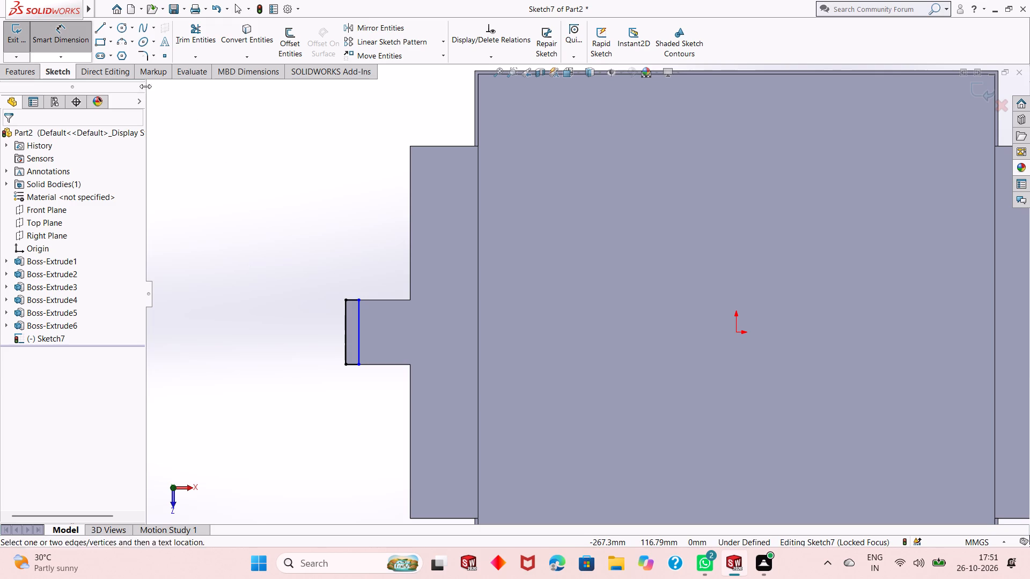
left_click(351, 366)
left_click(354, 403)
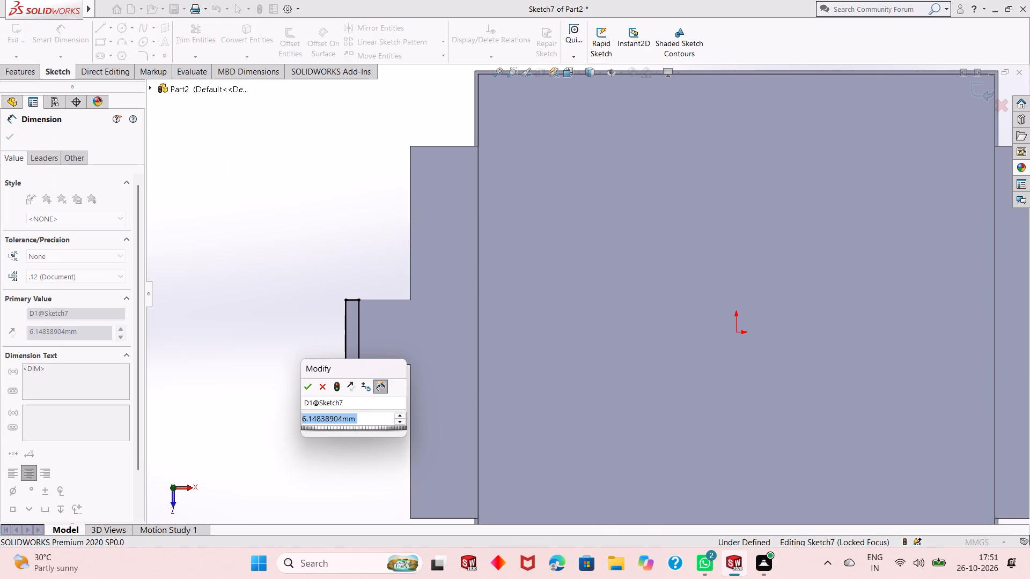
type("1.5")
key("Return")
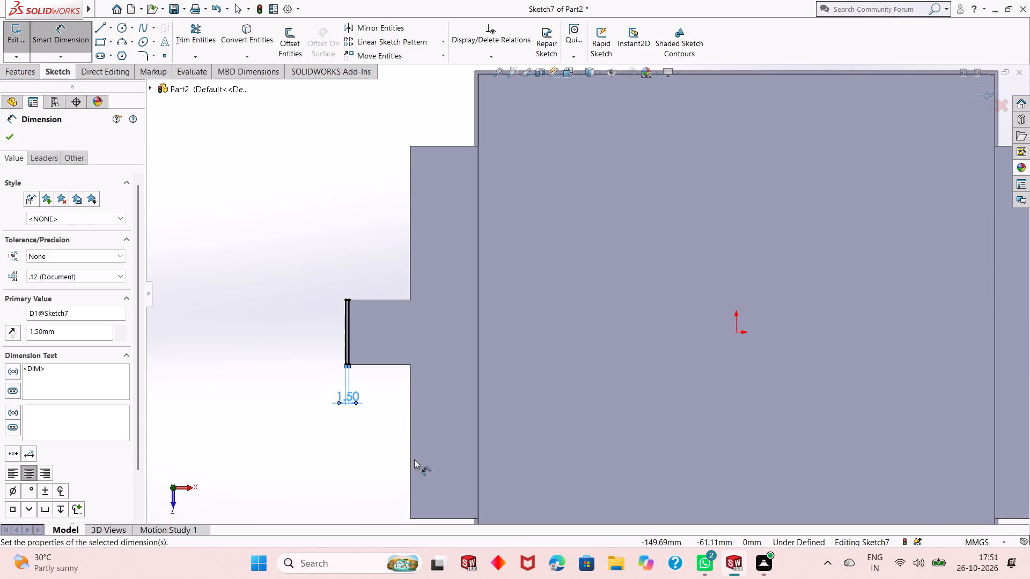
Dimension the narrow side of the end rectangle on the -Z side +X tab to 1.5 mm.
scroll(393, 409, "up", 2)
scroll(912, 296, "down", 1)
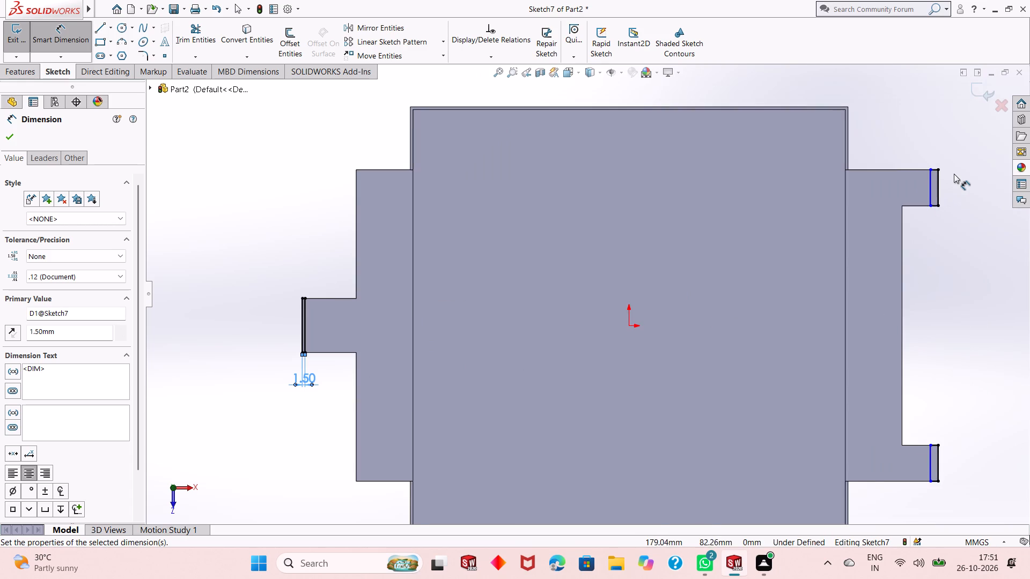
scroll(954, 174, "down", 2)
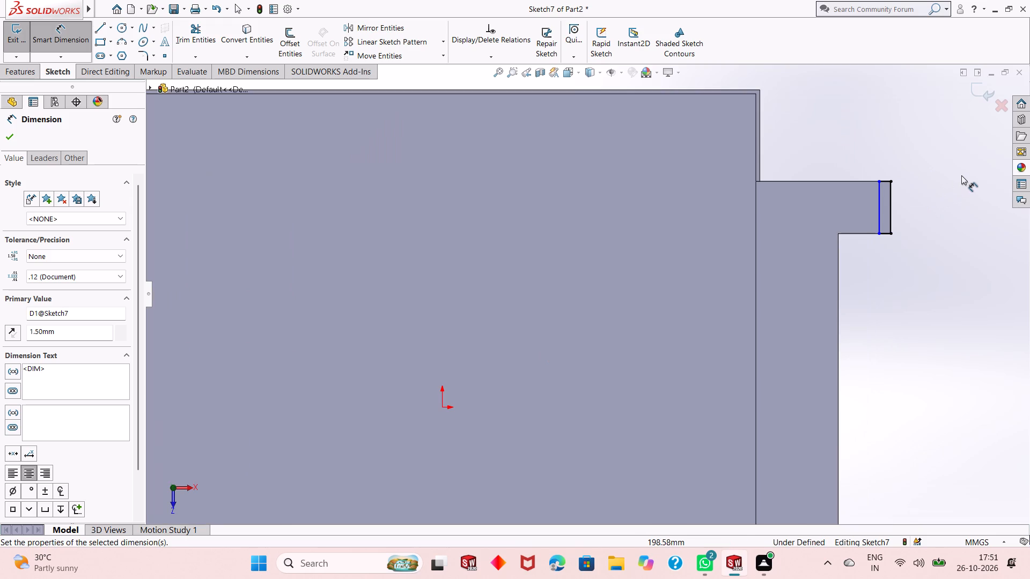
left_click(885, 235)
left_click(889, 273)
type("1.5")
key("Return")
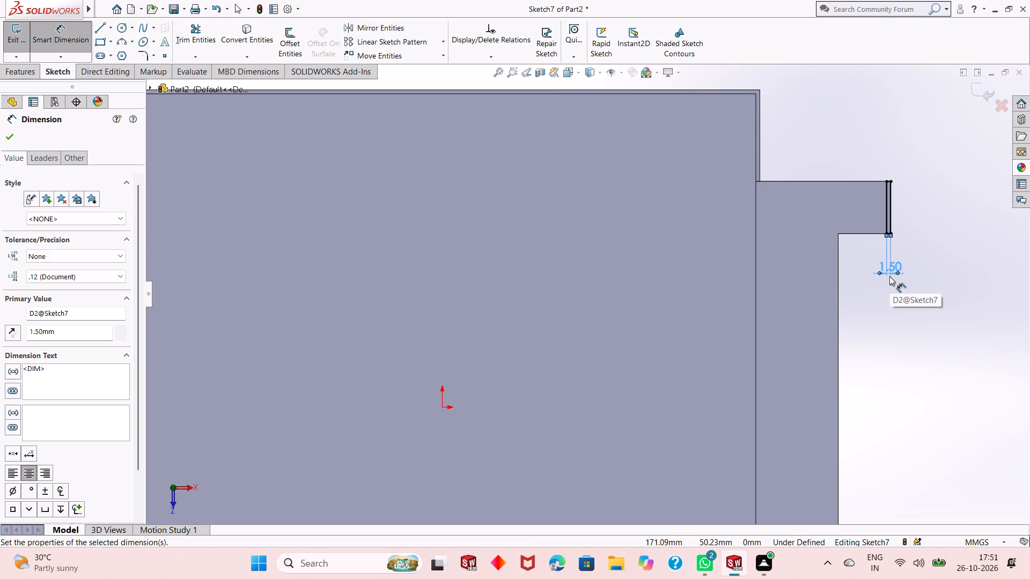
Dimension the narrow side of the end rectangle on the +Z side +X tab to 1.5 mm.
scroll(867, 271, "up", 2)
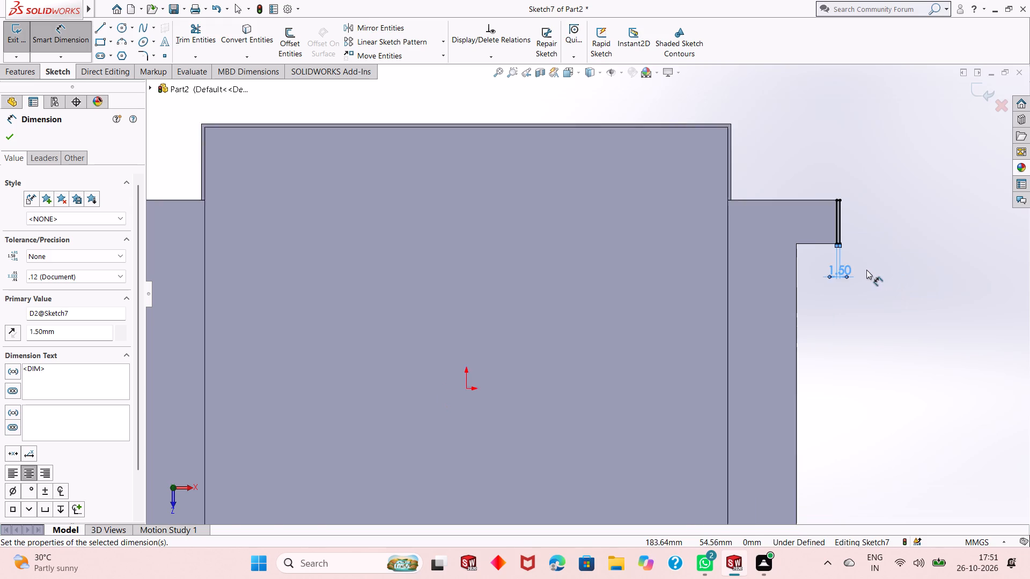
scroll(866, 270, "up", 1)
scroll(761, 500, "down", 5)
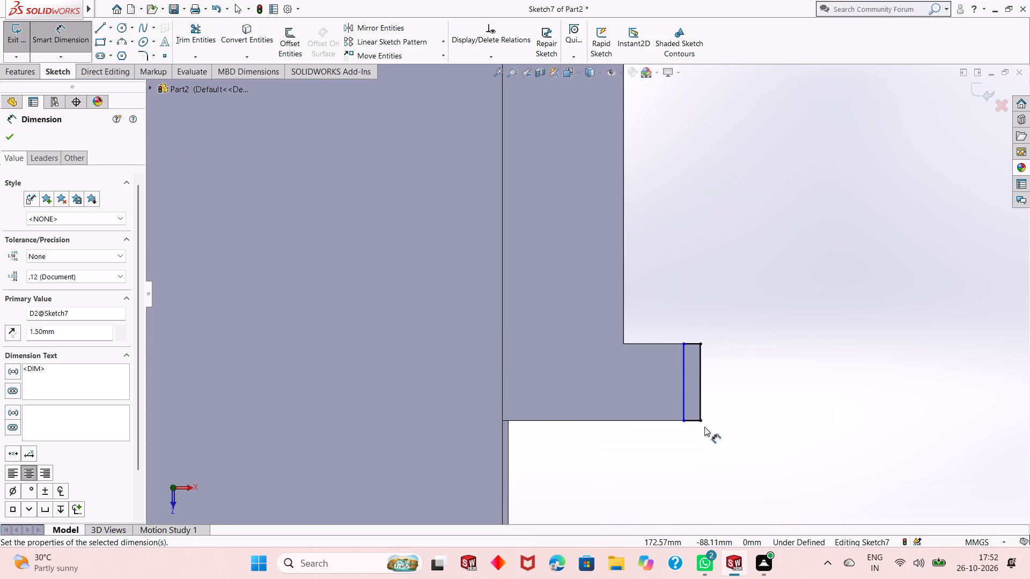
left_click(696, 422)
left_click(712, 471)
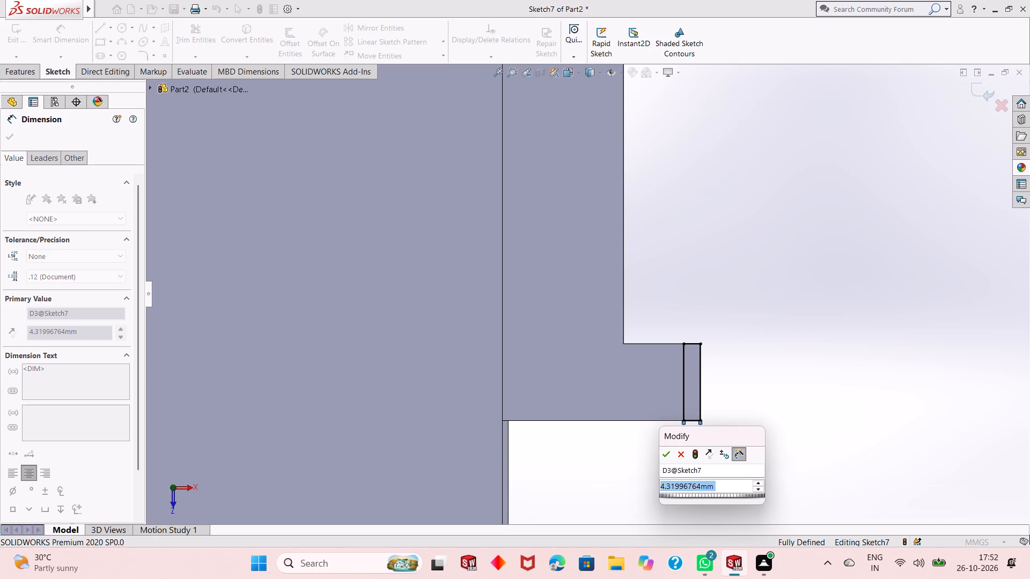
key("1")
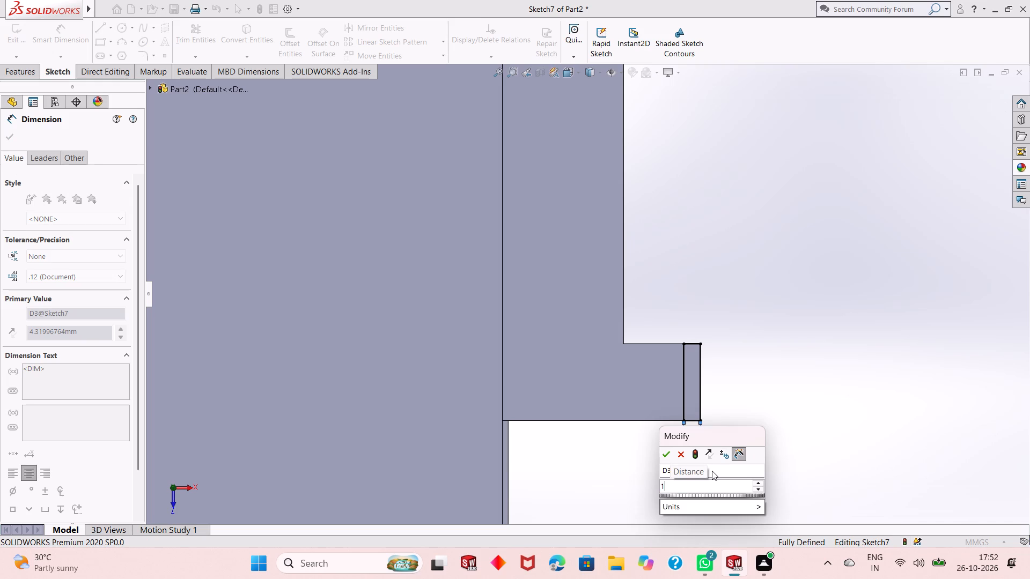
type(".5")
key("Return")
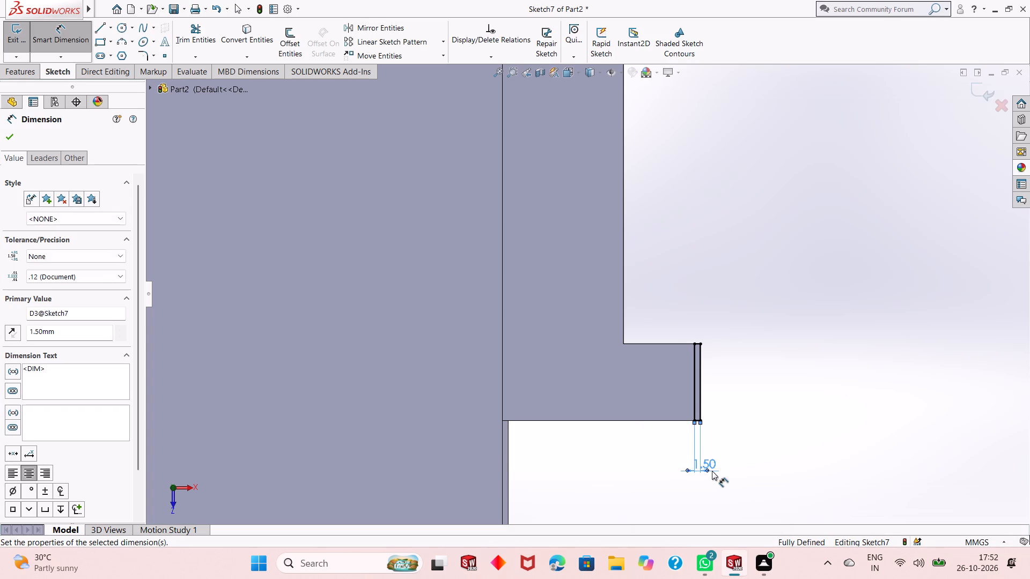
scroll(708, 435, "up", 6)
scroll(510, 284, "up", 1)
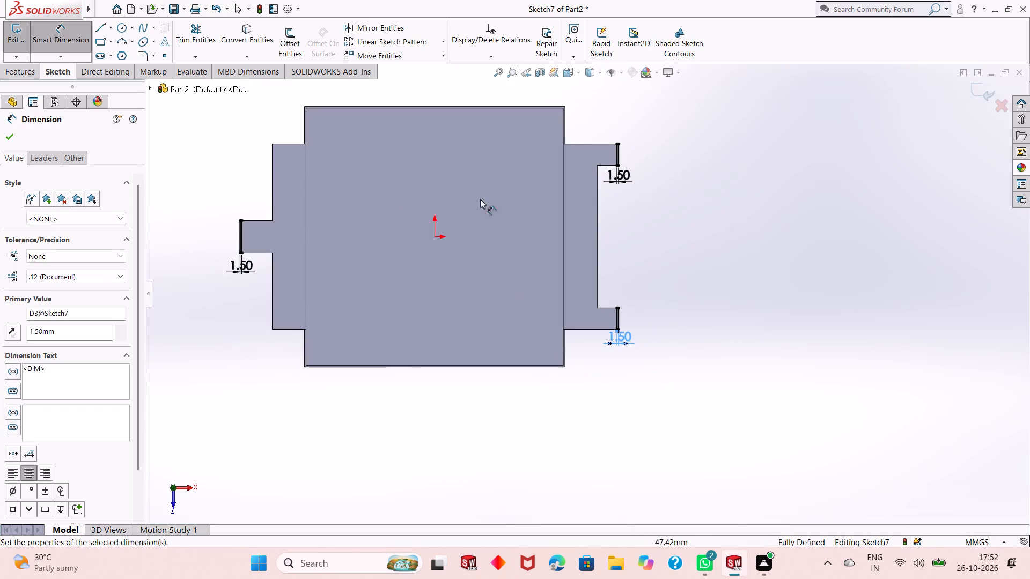
scroll(417, 194, "down", 2)
right_click(833, 219)
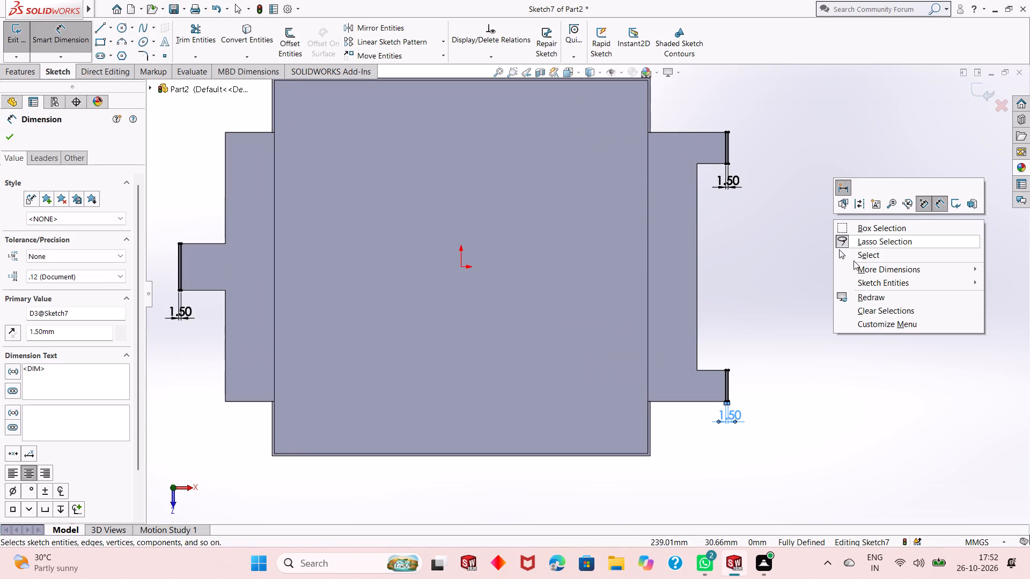
left_click(860, 258)
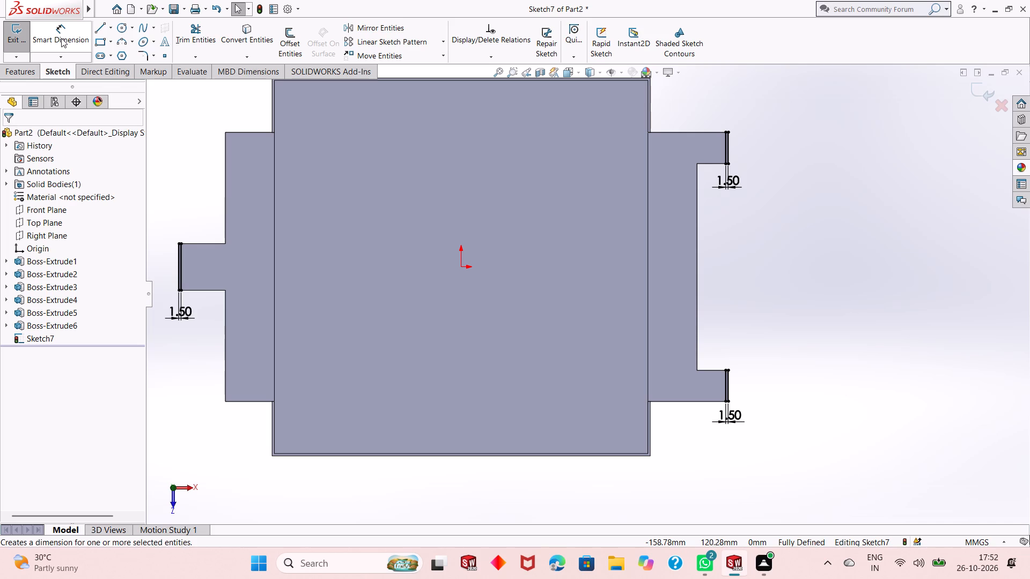
Extrude only the two +X tab-end rectangles upward as a blind boss 20 mm deep, merged with the body.
left_click(34, 71)
left_click(37, 46)
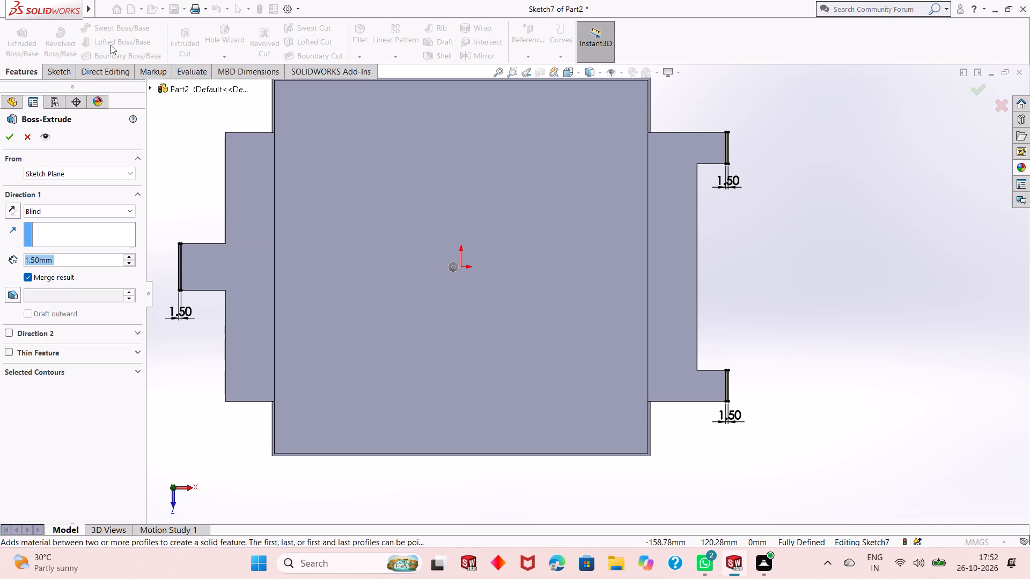
scroll(182, 297, "down", 3)
scroll(259, 270, "down", 3)
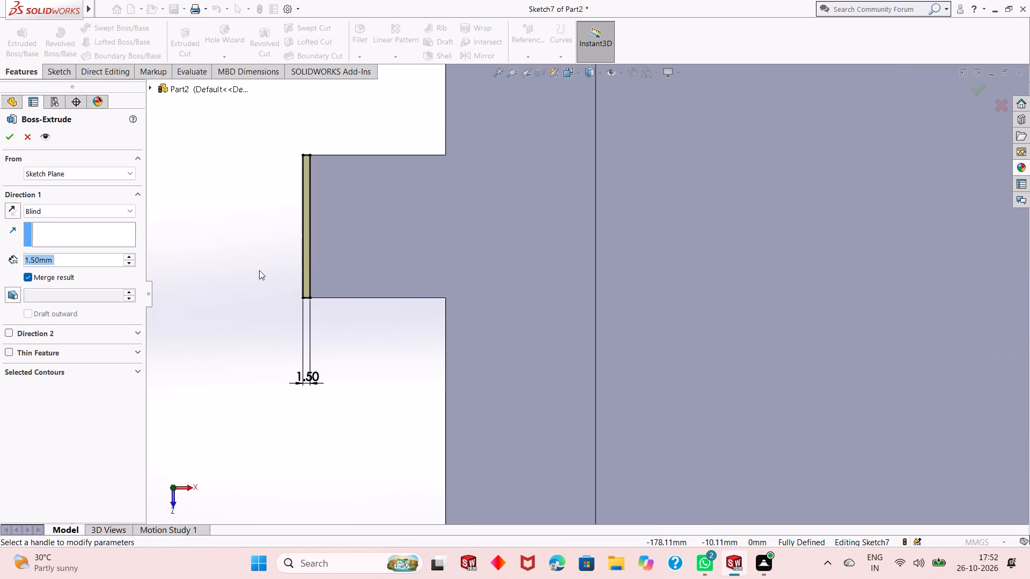
scroll(312, 259, "down", 2)
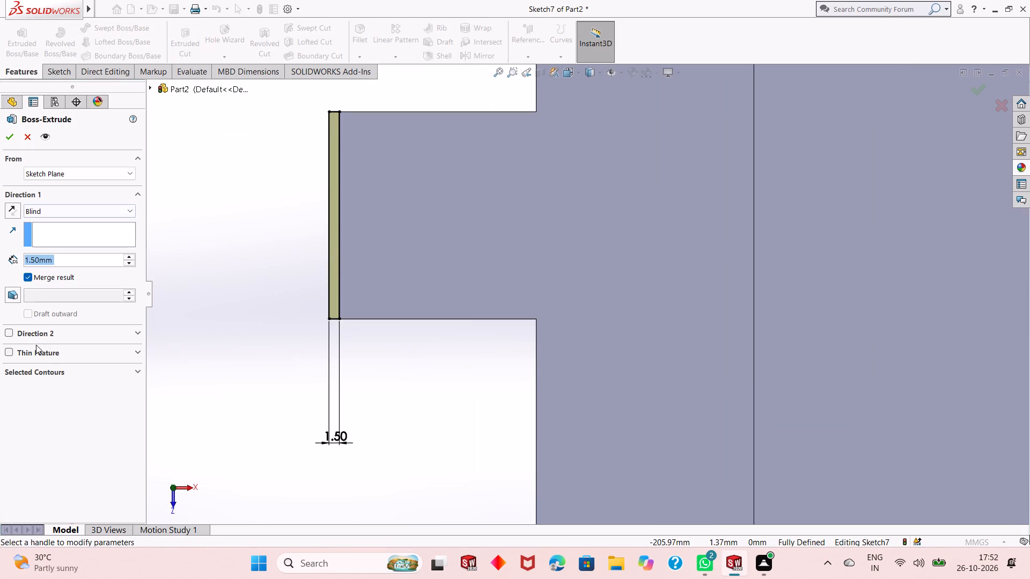
left_click(46, 368)
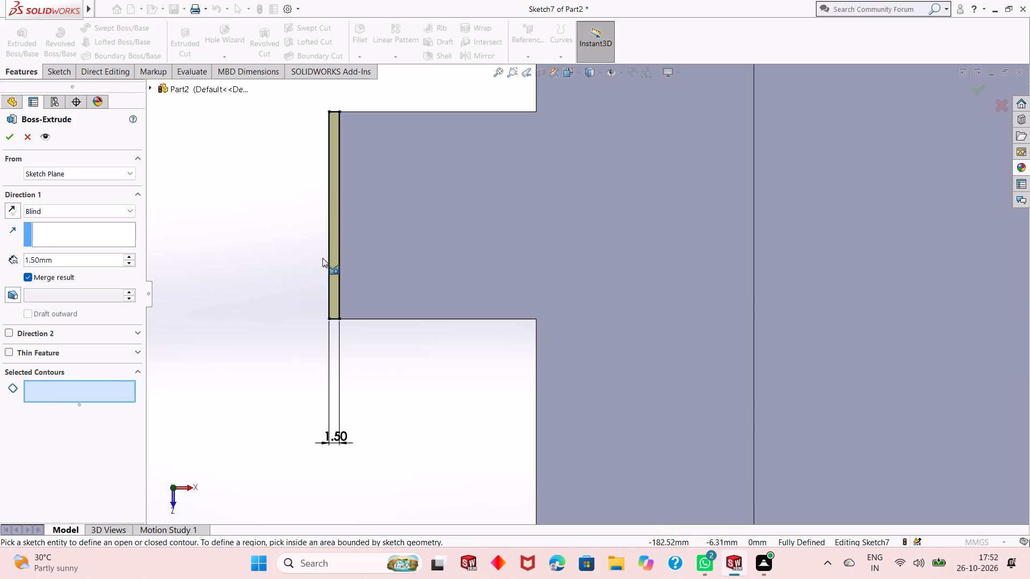
left_click(337, 253)
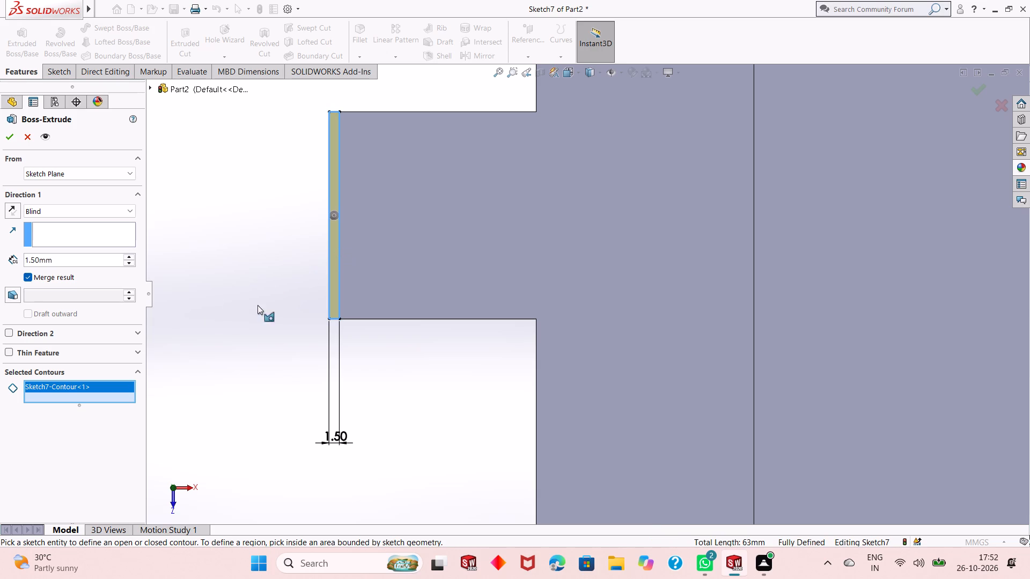
right_click(87, 383)
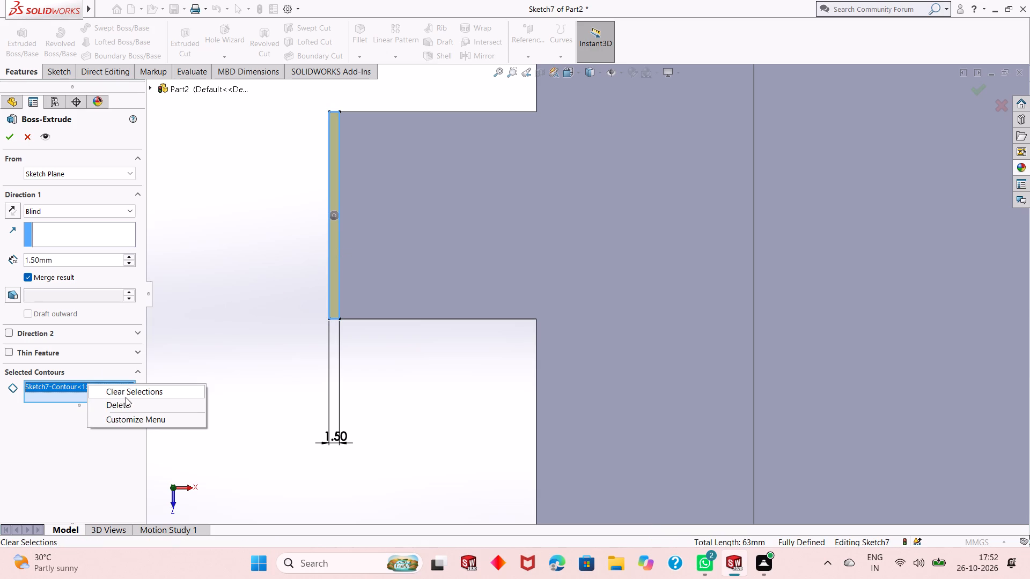
left_click(127, 405)
scroll(292, 384, "up", 10)
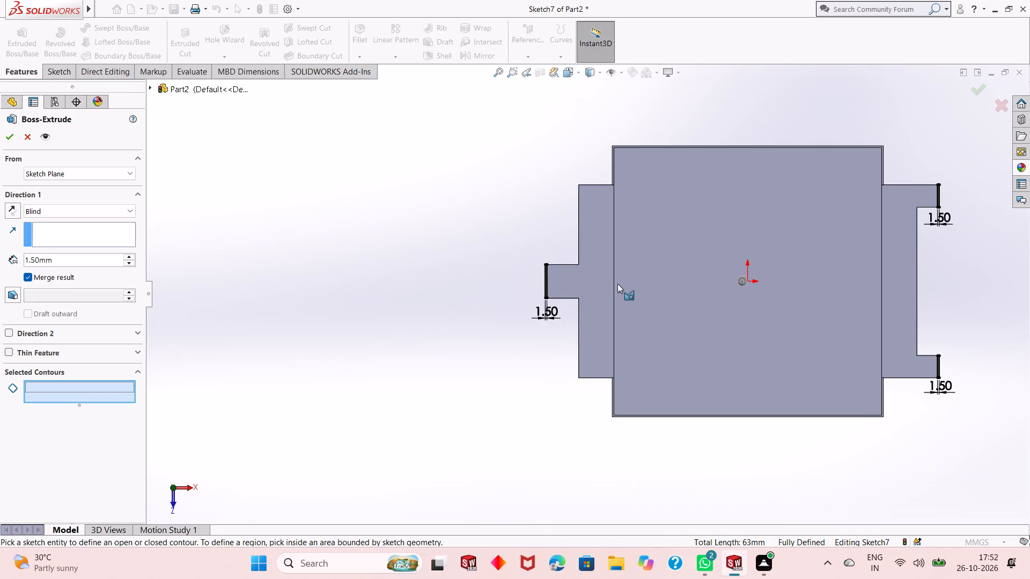
scroll(970, 159, "down", 3)
scroll(884, 281, "down", 3)
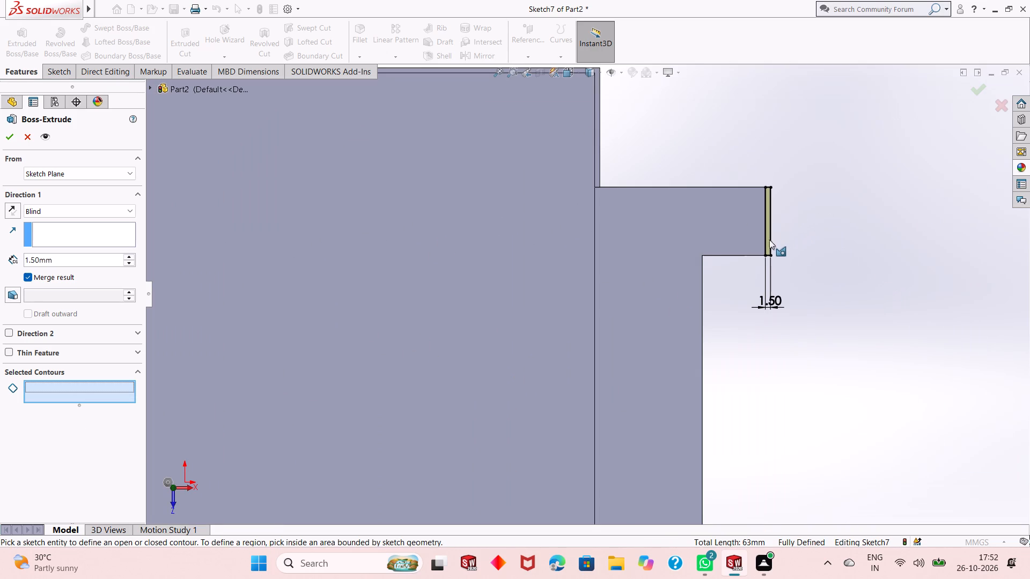
left_click(766, 233)
scroll(752, 277, "up", 3)
scroll(701, 320, "up", 2)
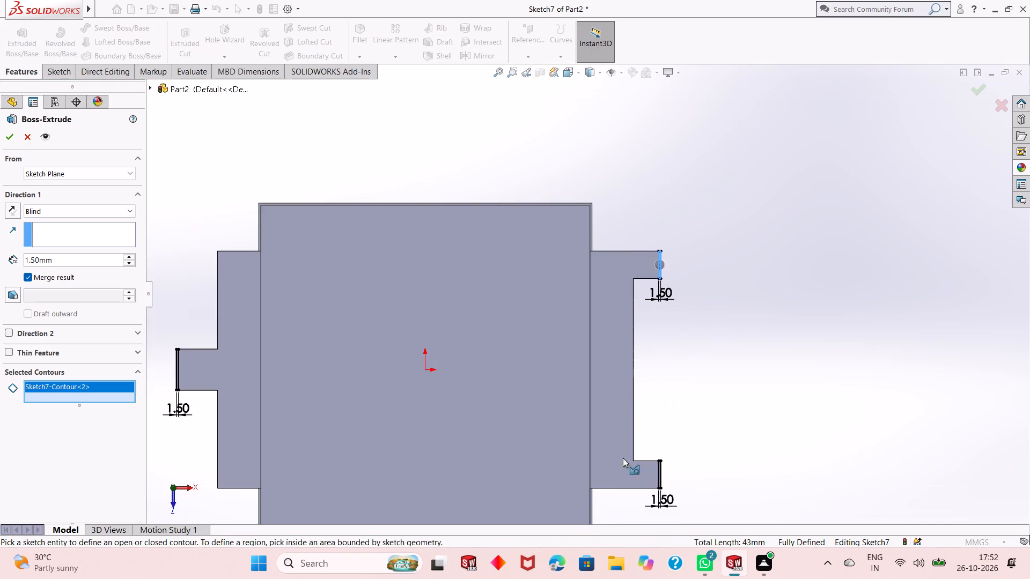
scroll(635, 517, "down", 8)
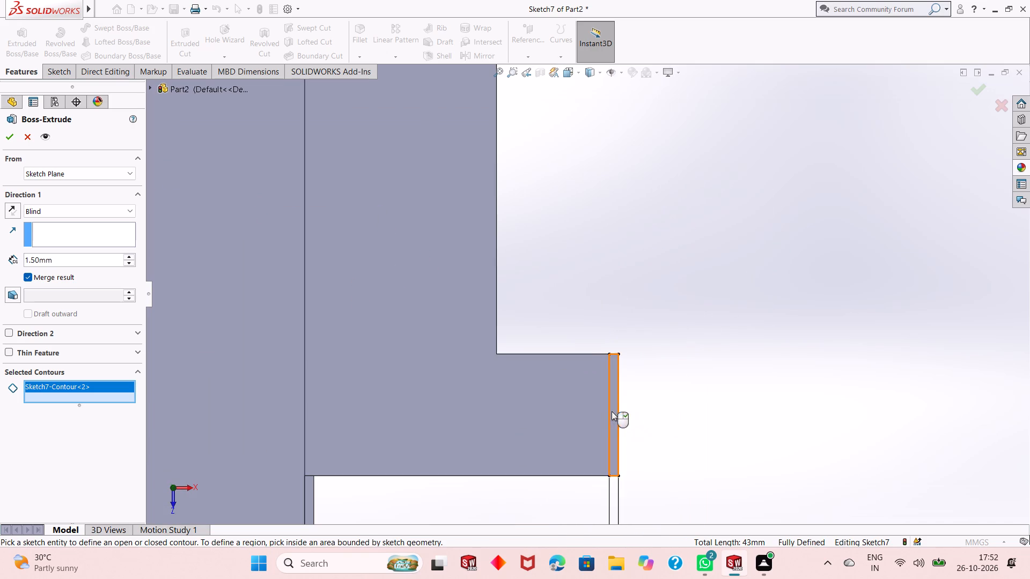
left_click(612, 413)
middle_click_drag(659, 478, 652, 440)
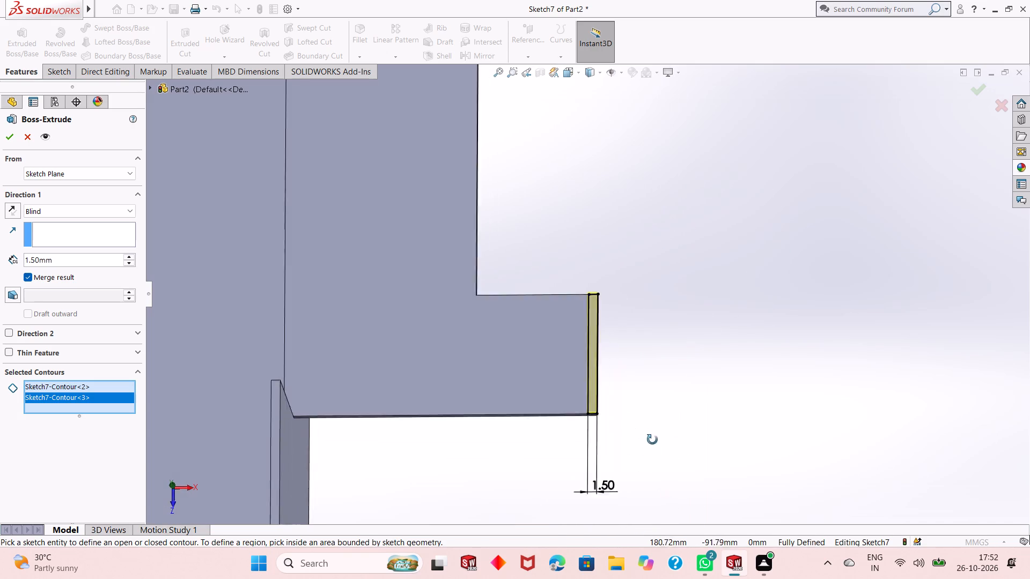
middle_click_drag(652, 440, 652, 403)
scroll(652, 402, "up", 6)
scroll(561, 96, "down", 1)
middle_click_drag(658, 293, 644, 251)
scroll(644, 250, "up", 6)
scroll(582, 199, "down", 3)
scroll(551, 291, "down", 1)
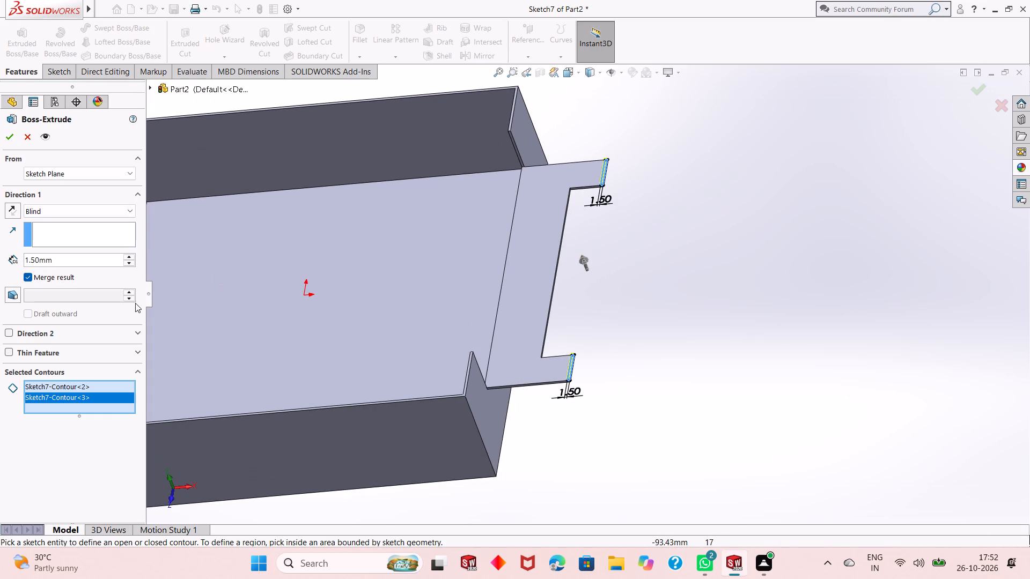
double_click(78, 263)
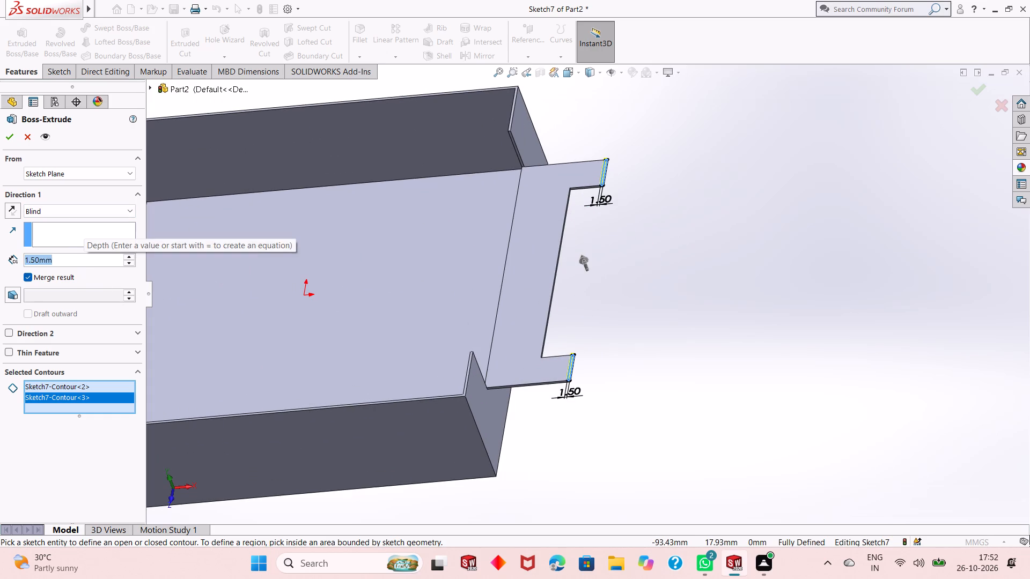
type("20")
key("Return")
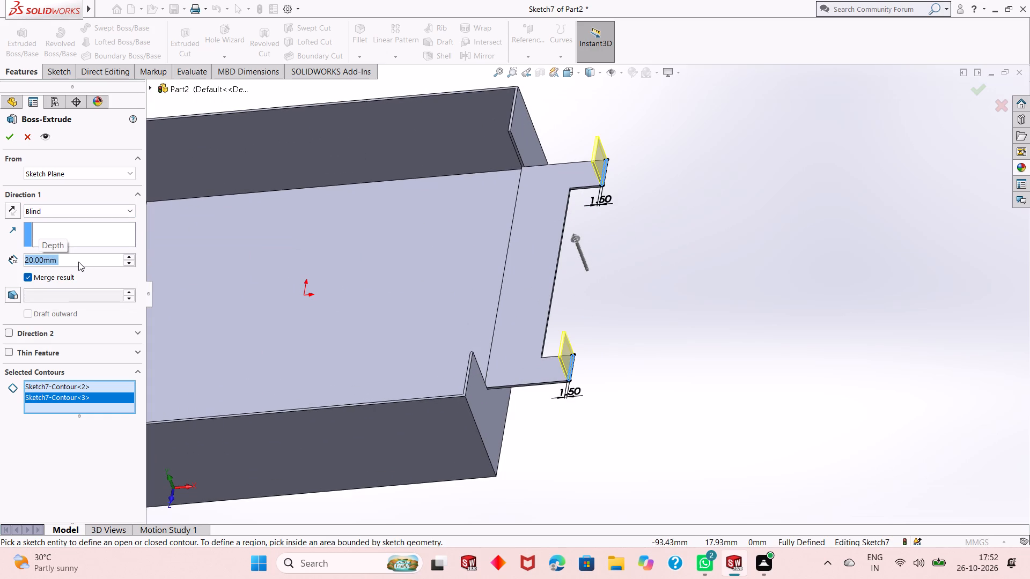
left_click(11, 140)
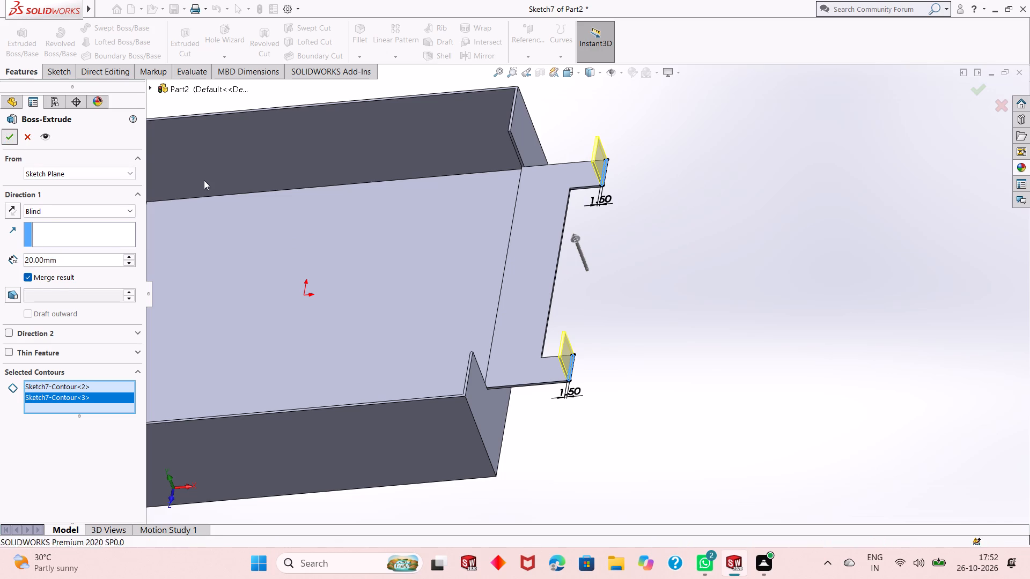
scroll(494, 315, "up", 1)
left_click(737, 323)
scroll(737, 323, "up", 1)
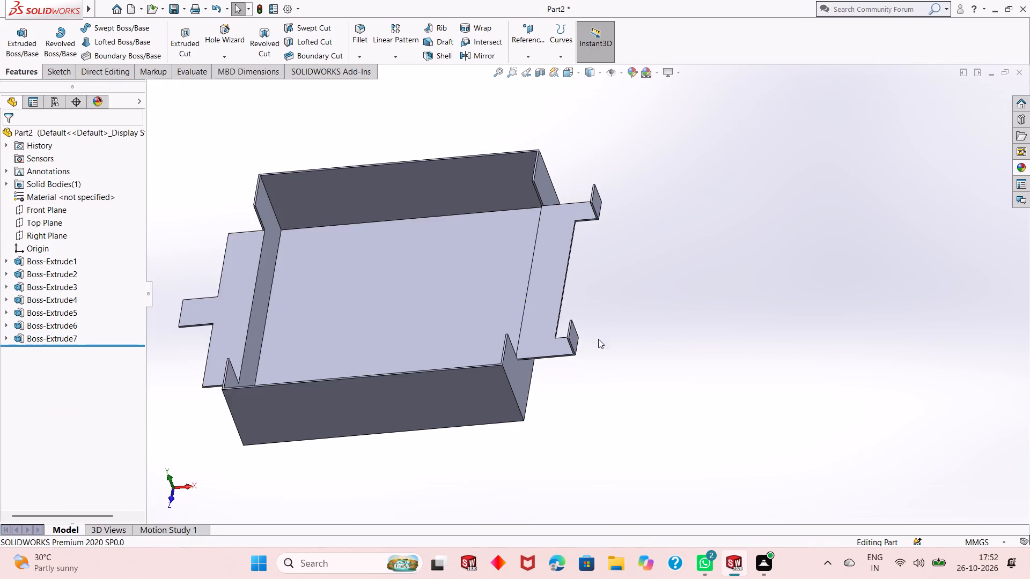
Extrude all three tab-end rectangles by reusing Sketch7 for a blind boss 30 mm deep, merged with the body.
scroll(433, 337, "up", 2)
scroll(310, 288, "down", 4)
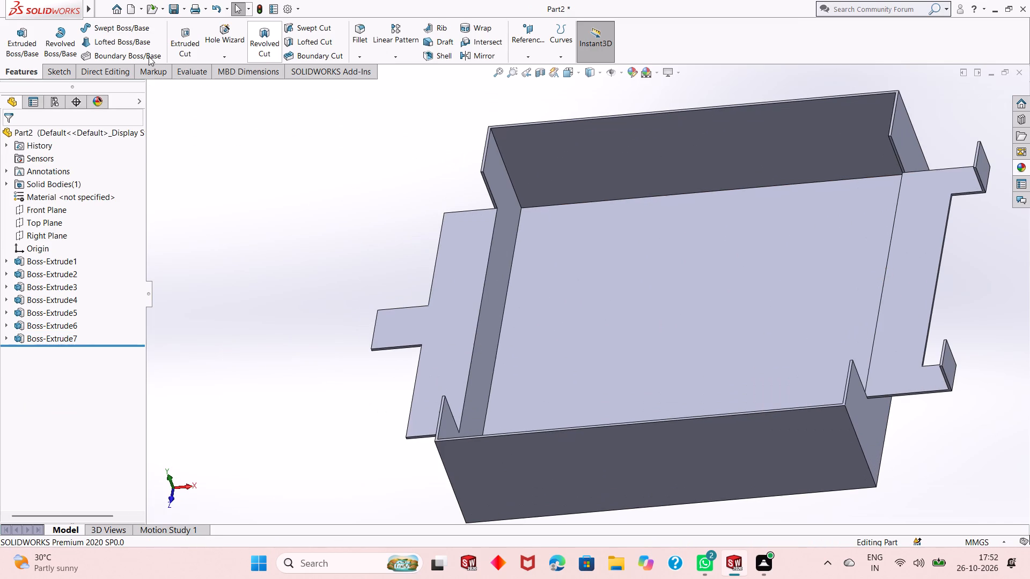
left_click(19, 53)
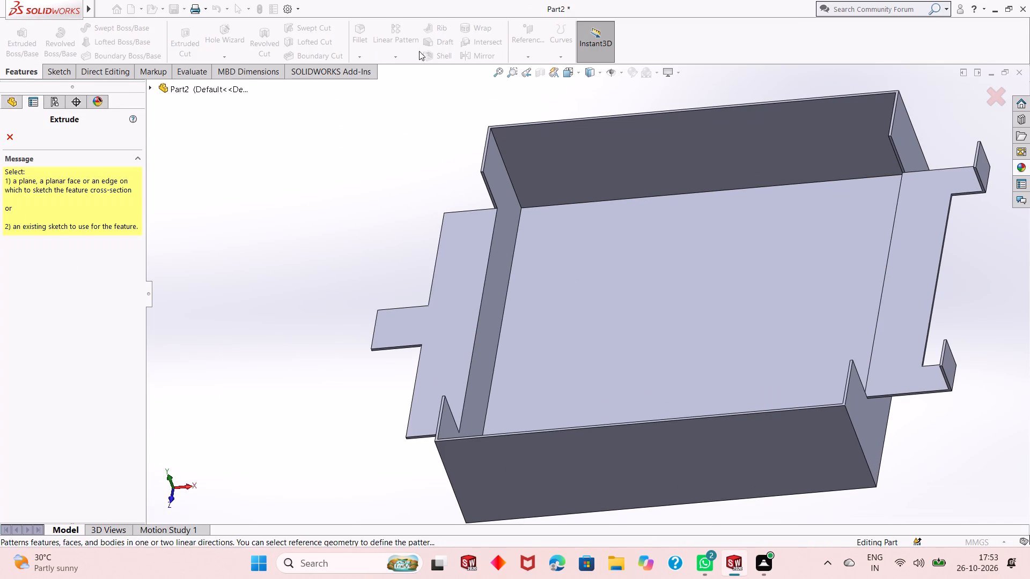
left_click(145, 87)
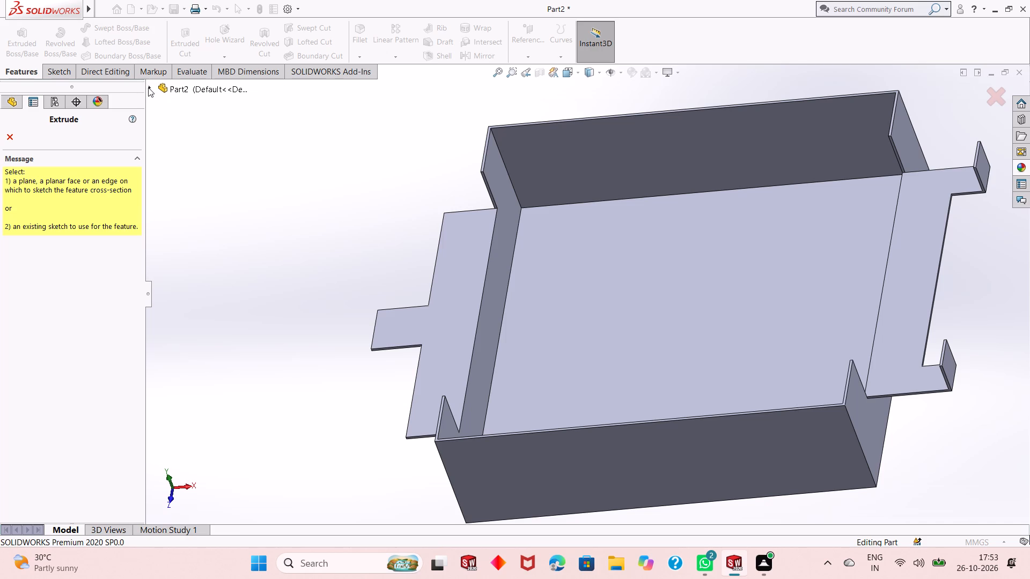
left_click(148, 87)
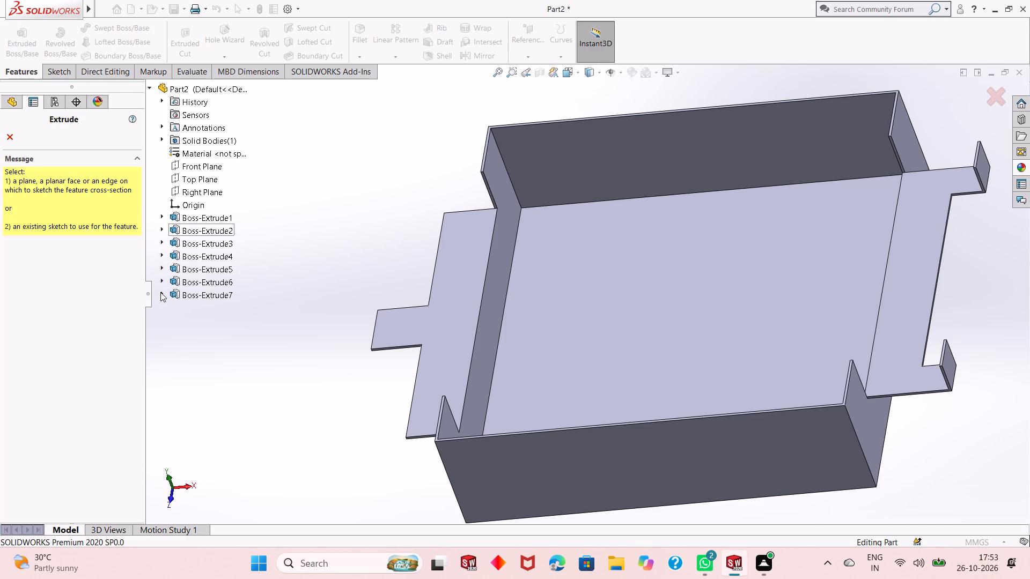
left_click(160, 292)
left_click(165, 291)
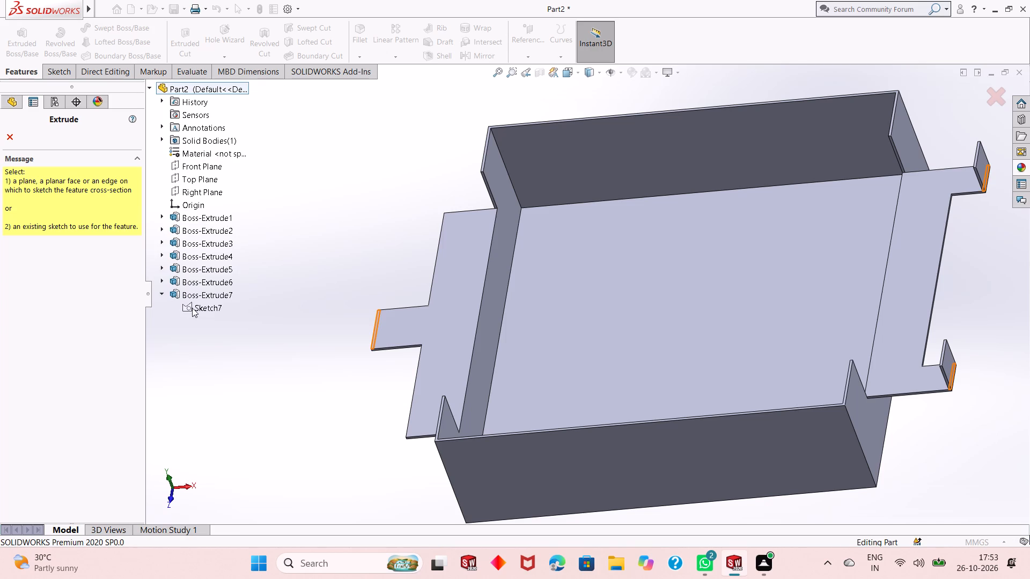
left_click(193, 308)
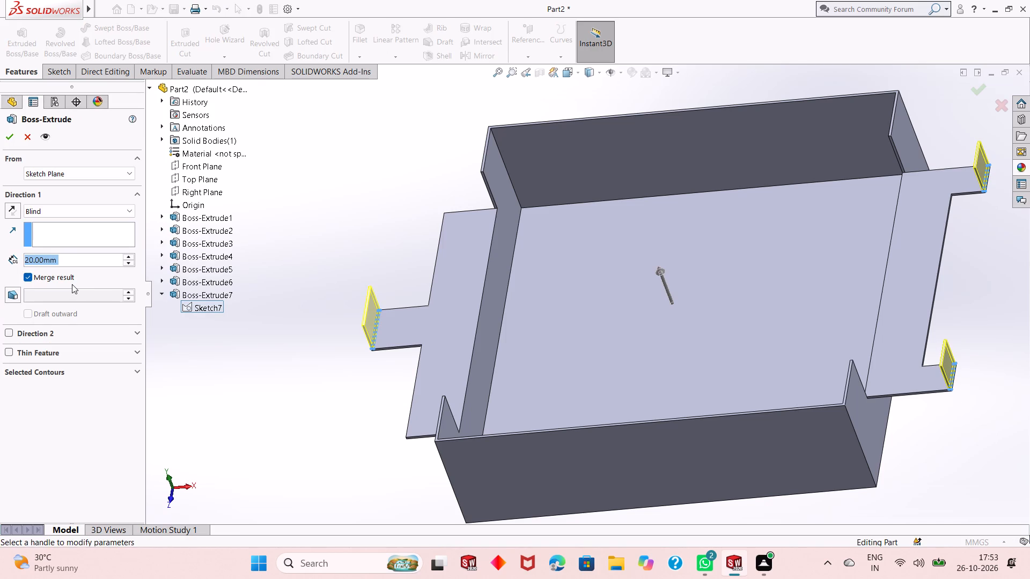
type("30")
key("Return")
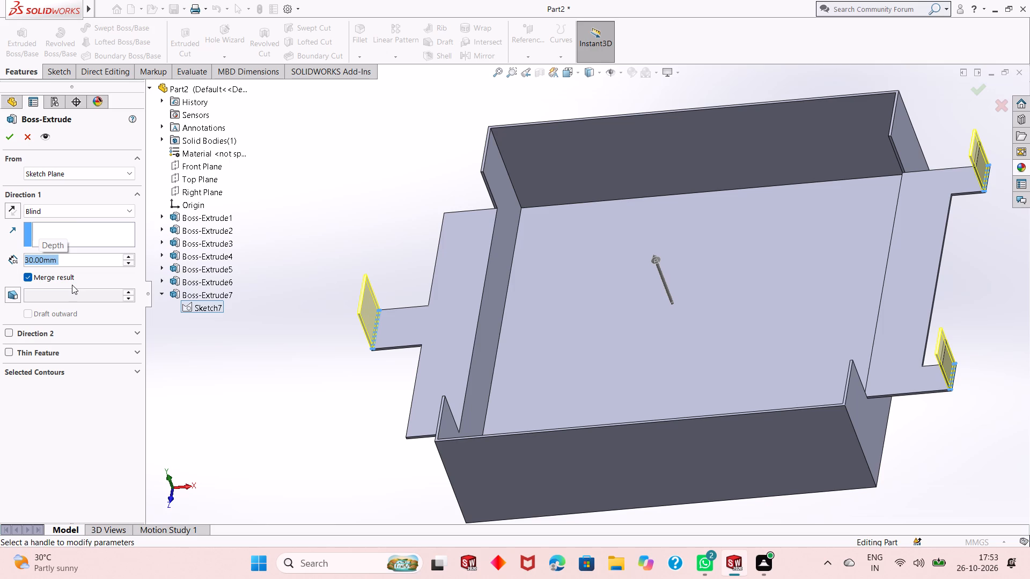
left_click(14, 133)
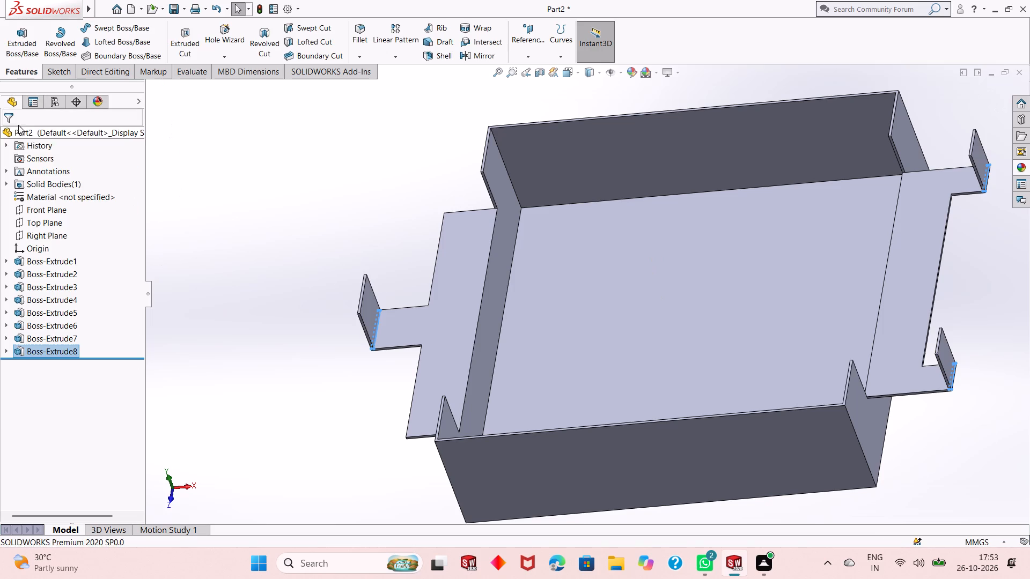
Examine the raised lips at the tab ends from several angles.
left_click(352, 203)
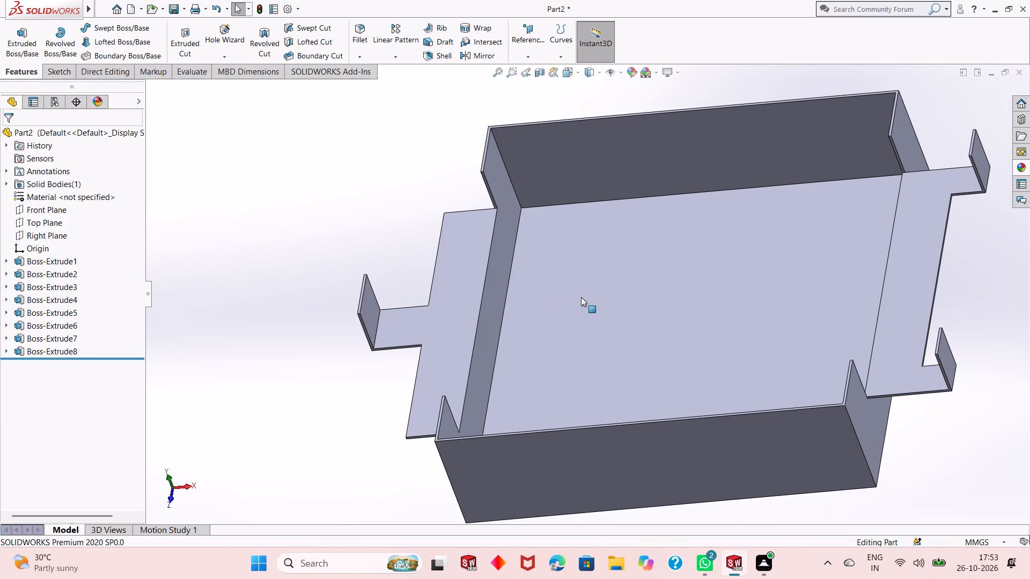
middle_click_drag(581, 298, 599, 240)
middle_click_drag(580, 231, 565, 238)
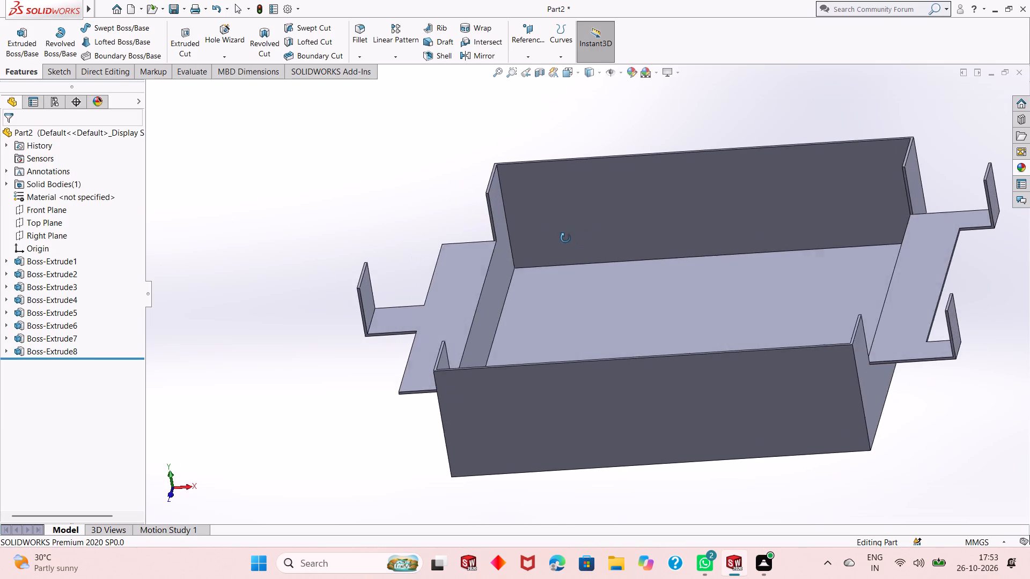
middle_click_drag(565, 238, 532, 262)
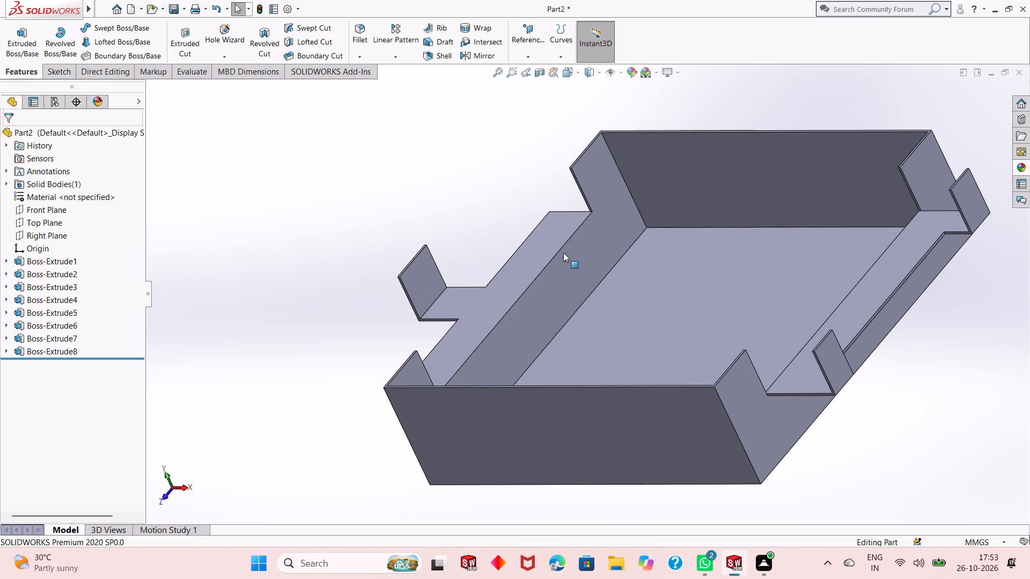
middle_click(608, 244)
scroll(633, 265, "up", 1)
middle_click_drag(662, 261, 665, 264)
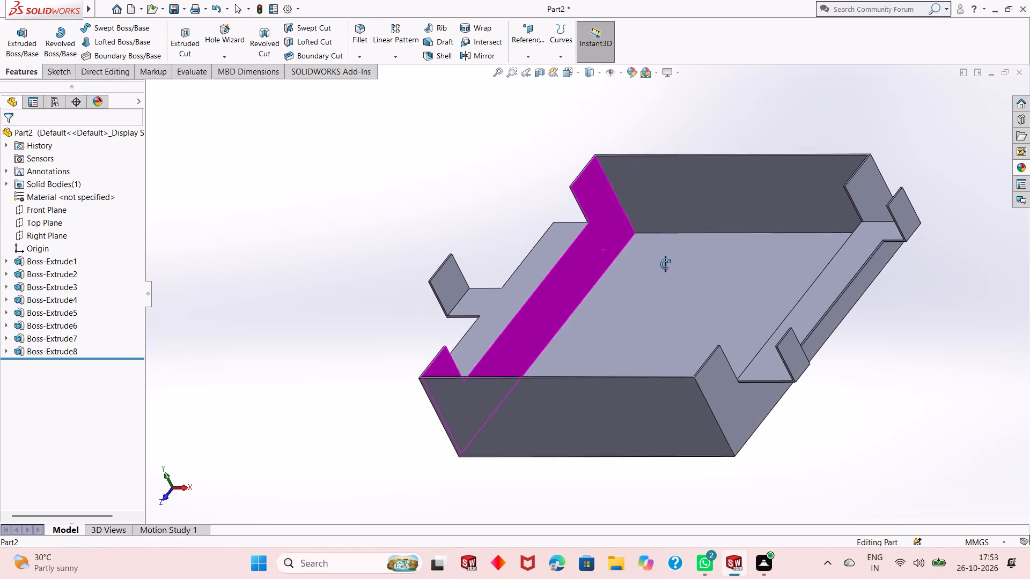
middle_click_drag(665, 264, 672, 276)
scroll(650, 272, "up", 2)
middle_click_drag(694, 273, 719, 295)
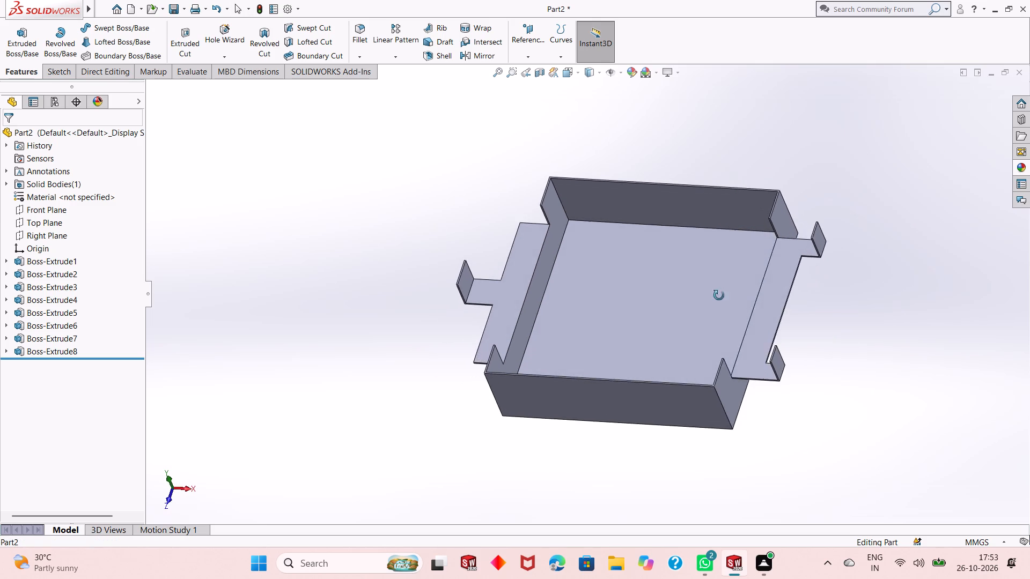
middle_click_drag(719, 295, 717, 294)
Start a sketch on the top face of the lip on the +Z side +X tab, viewed face-on.
scroll(769, 340, "down", 8)
left_click(659, 353)
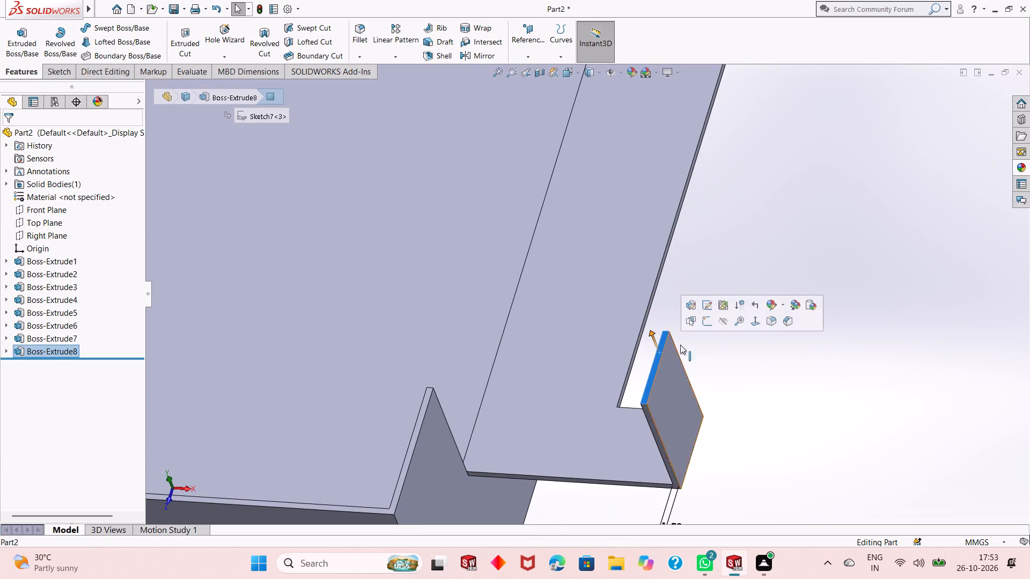
left_click(703, 324)
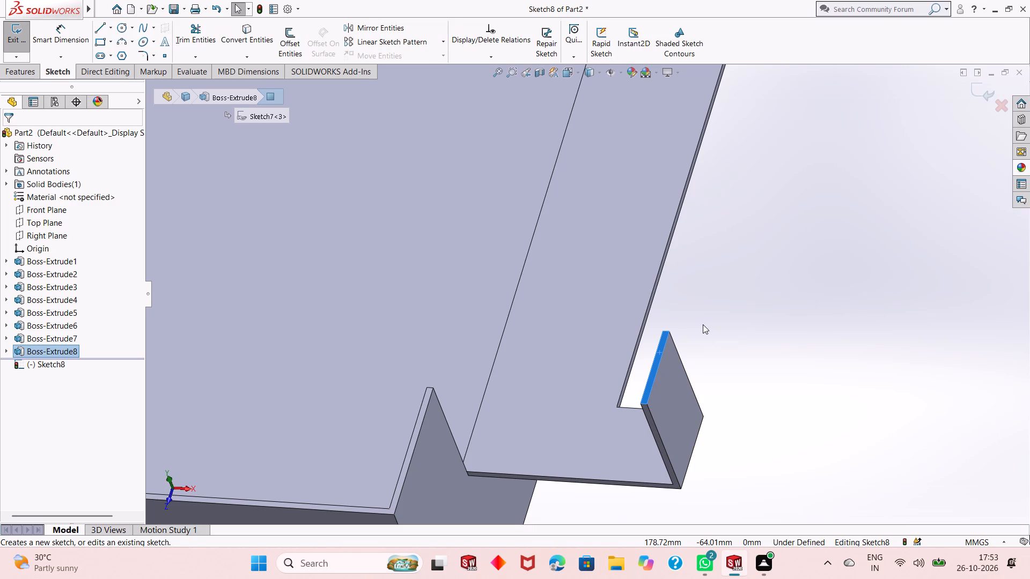
key("ctrl+8")
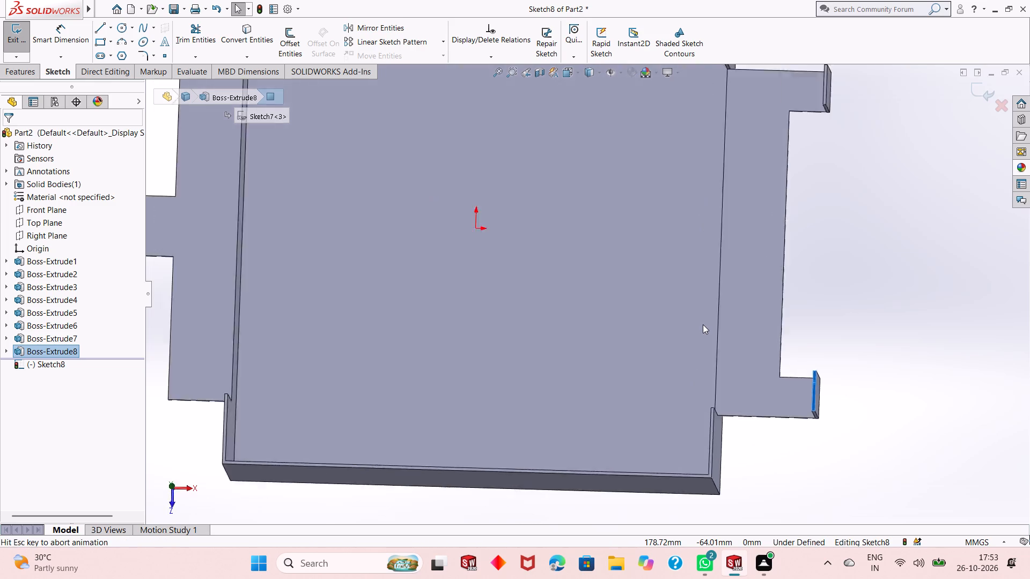
scroll(894, 323, "down", 2)
left_click(892, 322)
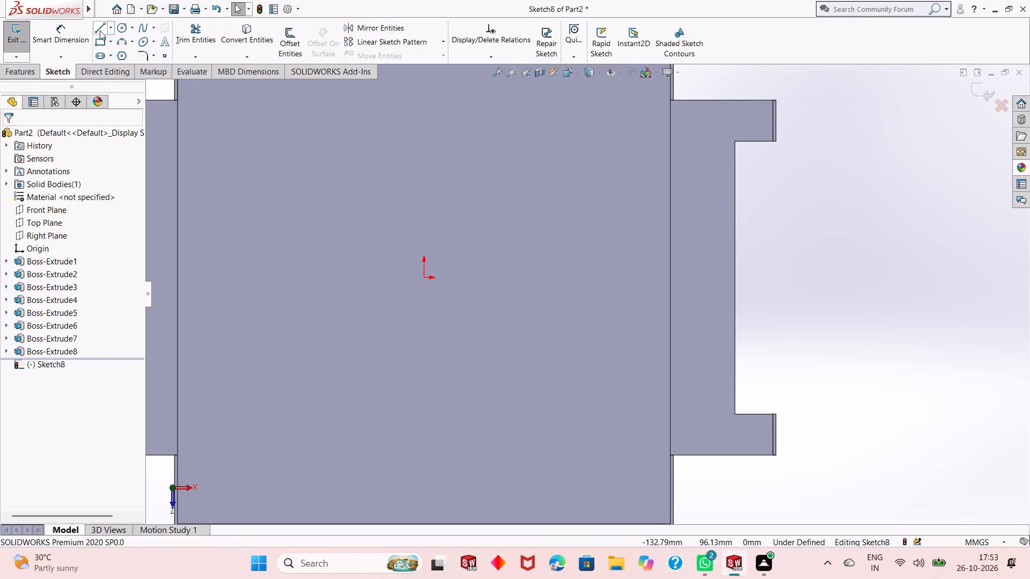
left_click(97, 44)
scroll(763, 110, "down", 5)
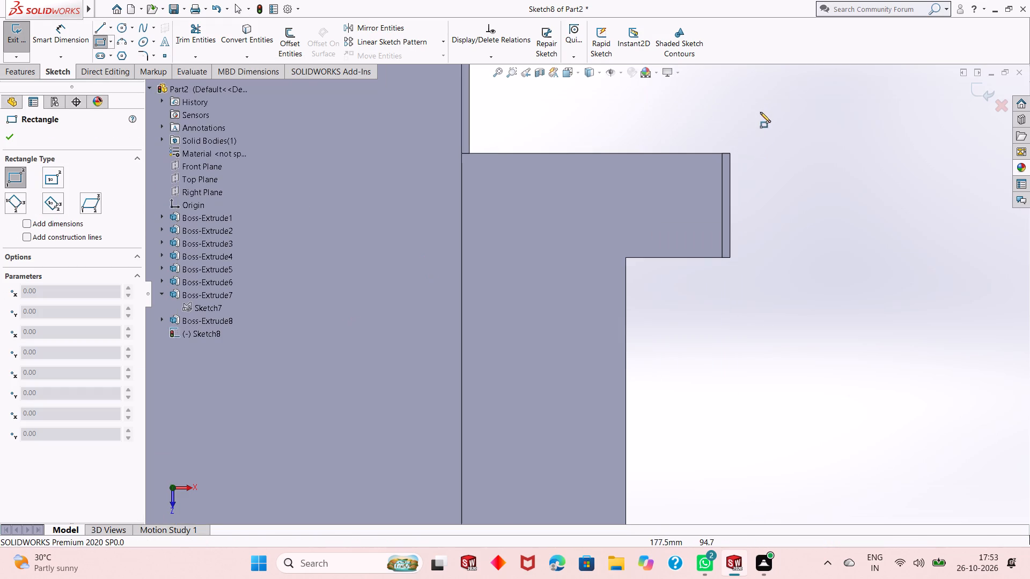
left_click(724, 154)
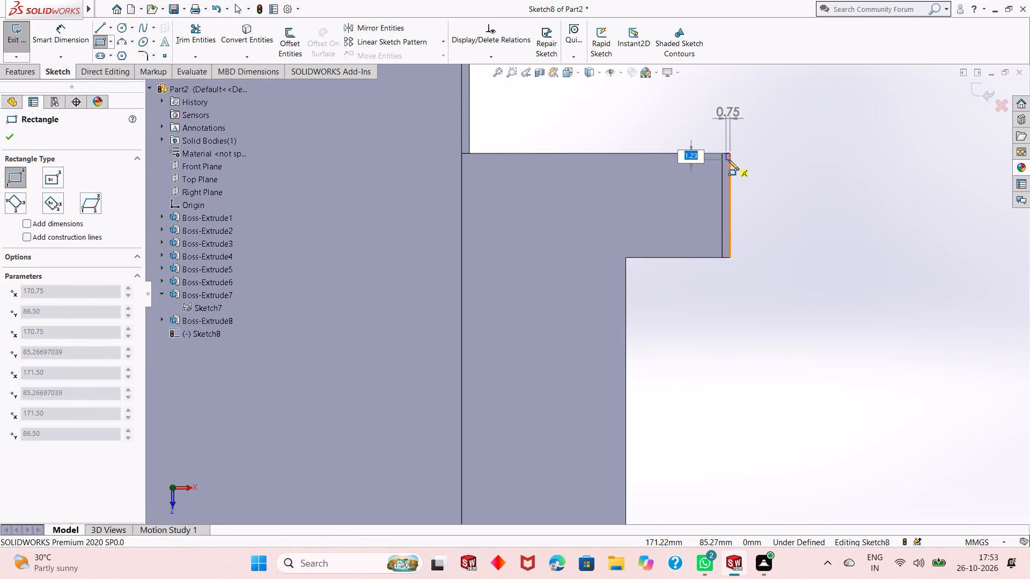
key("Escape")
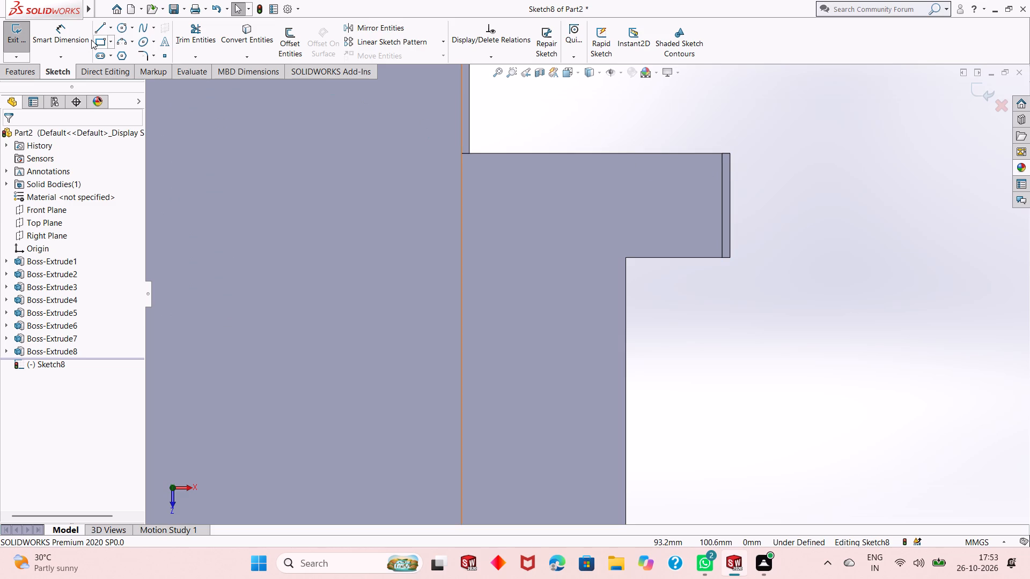
Sketch a corner rectangle about 17.4 x 20 mm outward in +X from the inner corner of the -Z side +X tab's lip.
left_click(102, 39)
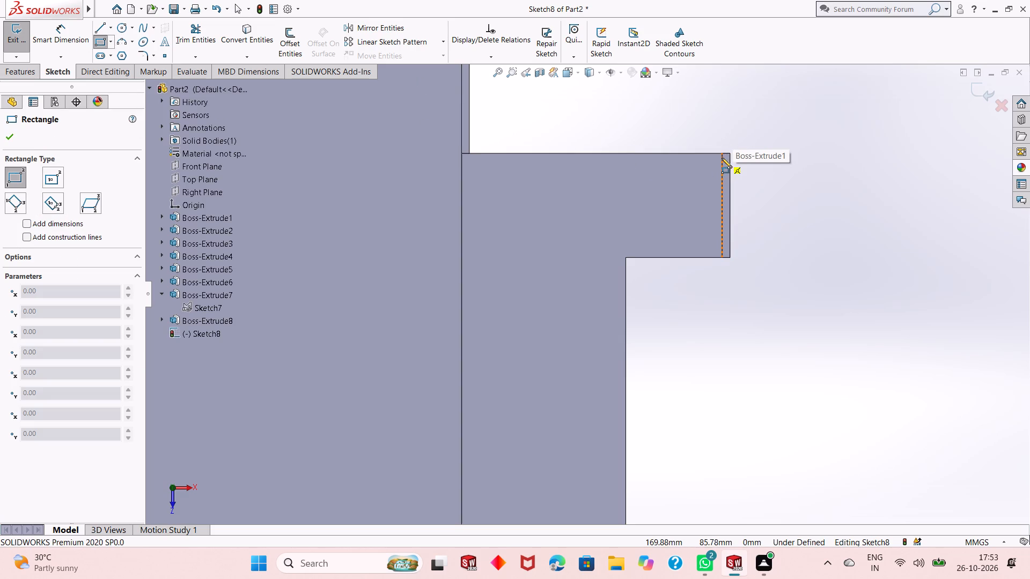
left_click(721, 151)
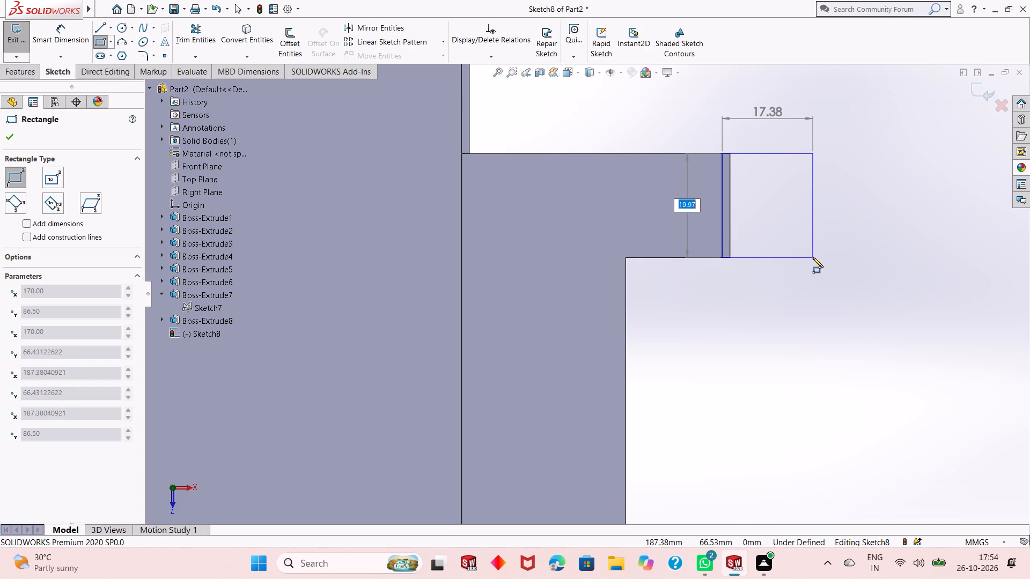
left_click(813, 257)
right_click(847, 203)
left_click(863, 212)
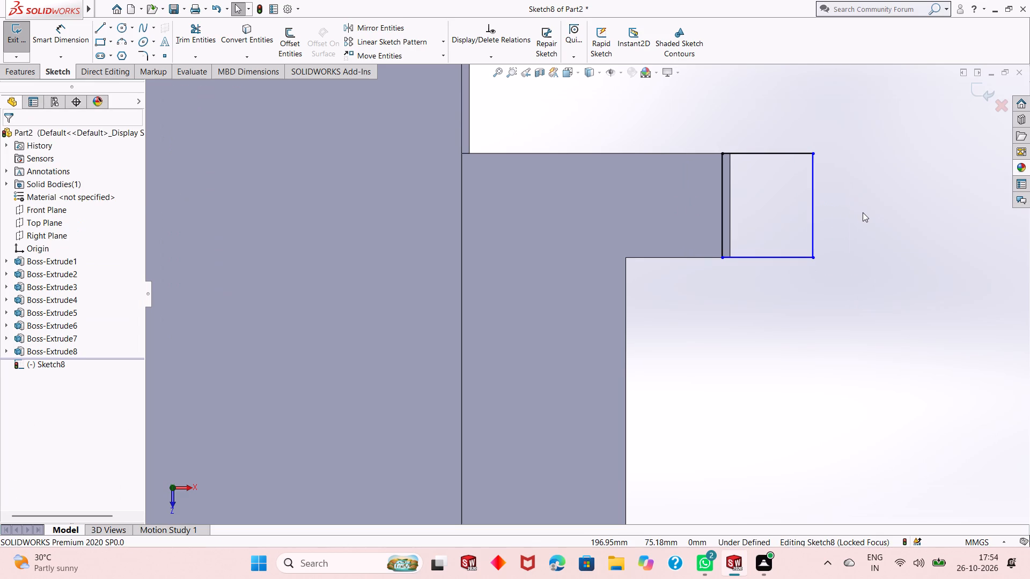
Dimension the X-direction side of the rectangle at the -Z side +X tab to 21.5 mm.
left_click(45, 27)
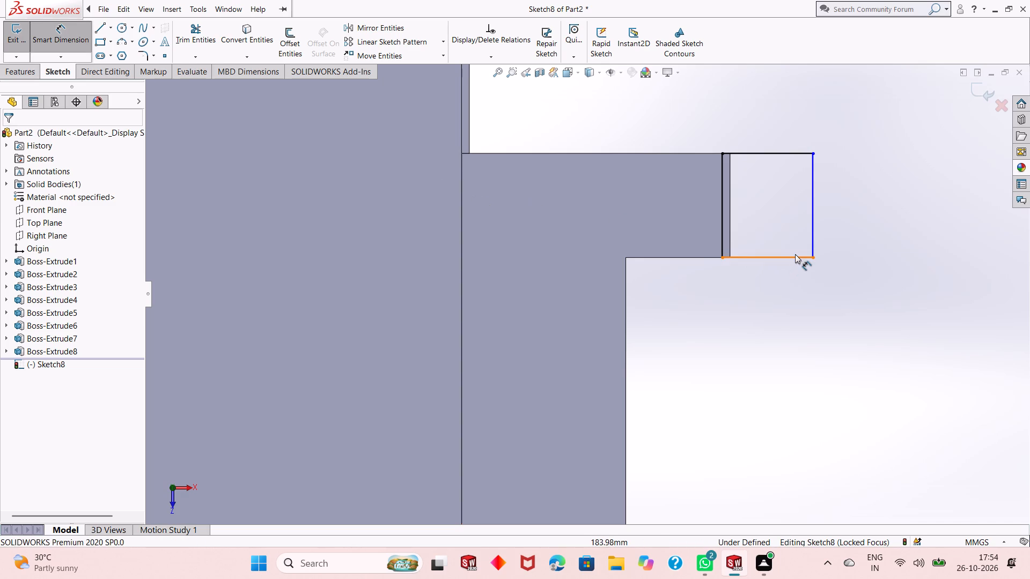
left_click(795, 254)
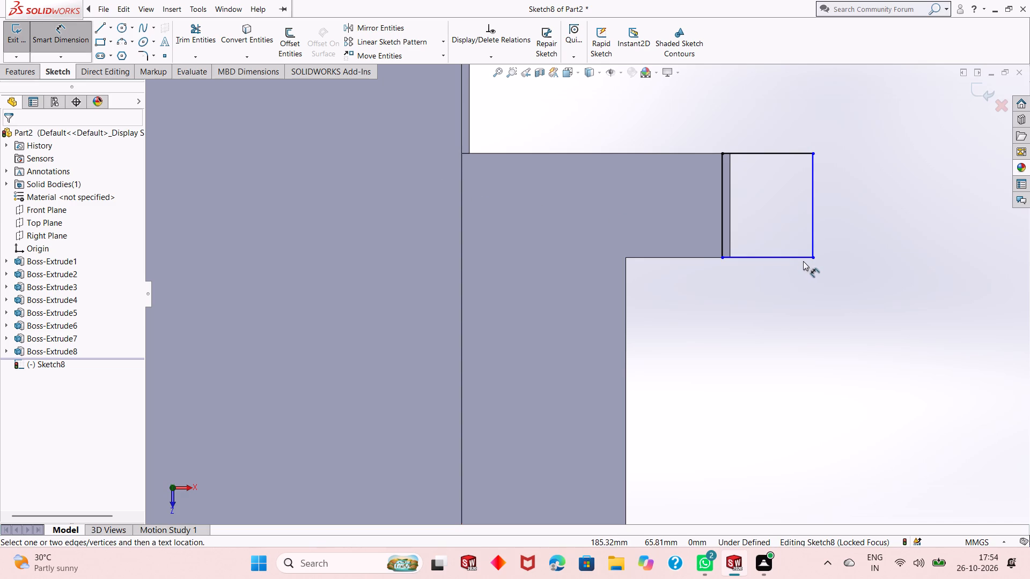
left_click(804, 261)
left_click(808, 286)
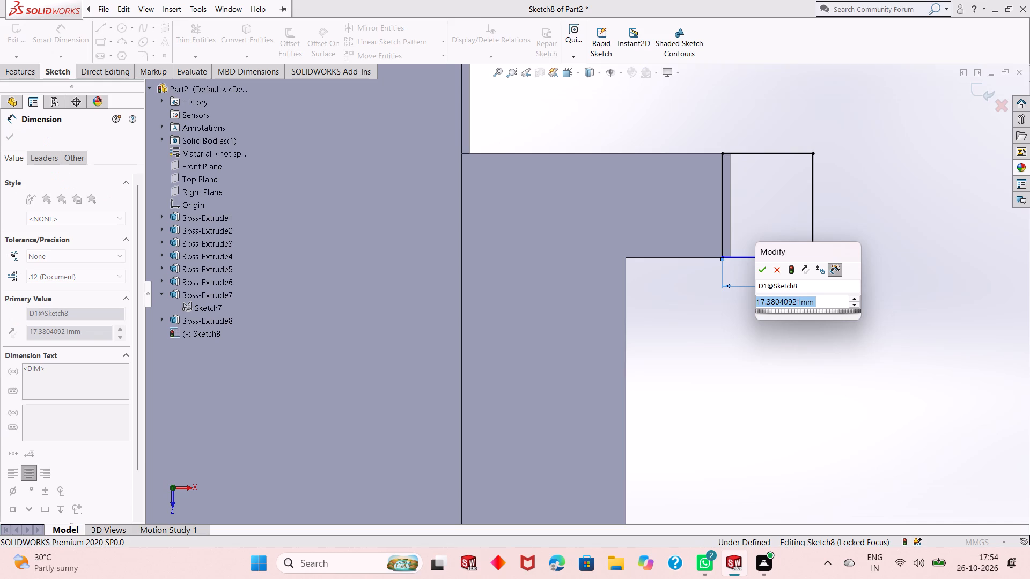
type("21.5")
key("Return")
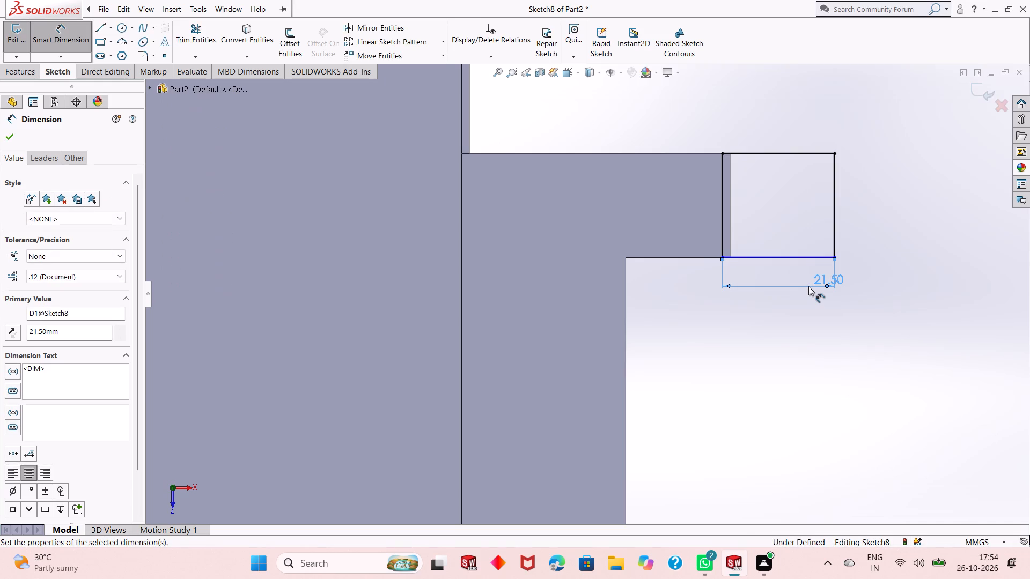
Dimension the Z-direction side of the rectangle at the -Z side +X tab to 20 mm.
left_click(835, 185)
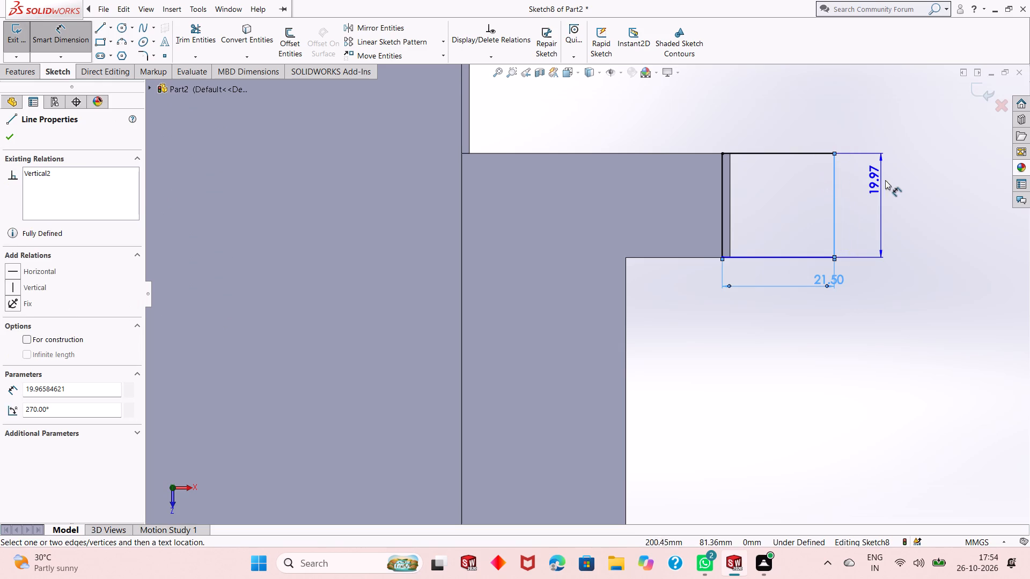
left_click(890, 180)
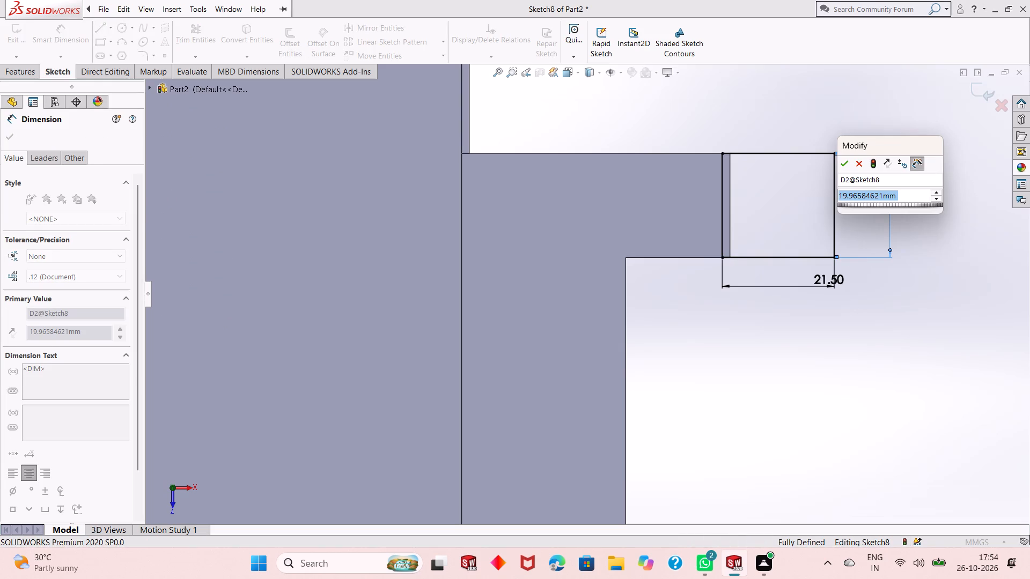
type("20")
key("Return")
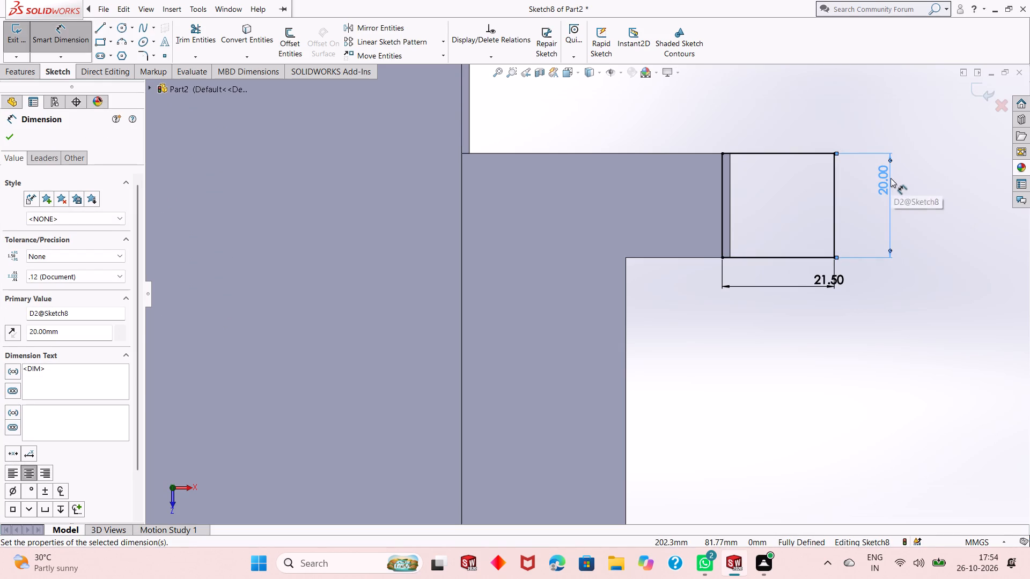
right_click(742, 116)
left_click(776, 147)
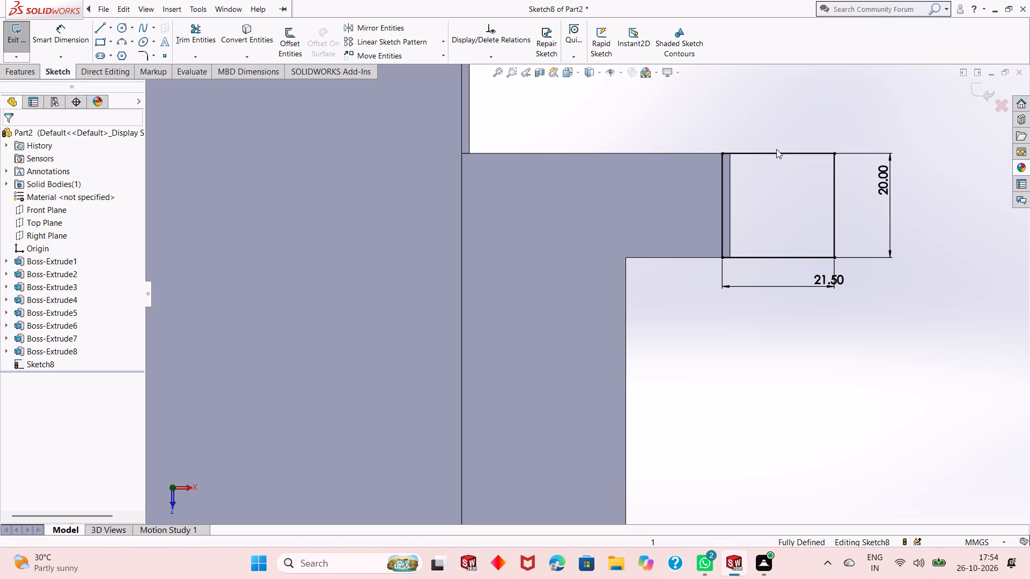
Sketch a corner rectangle about 28.3 x 20 mm outward in +X from the inner corner of the +Z side +X tab's lip.
scroll(771, 179, "up", 1)
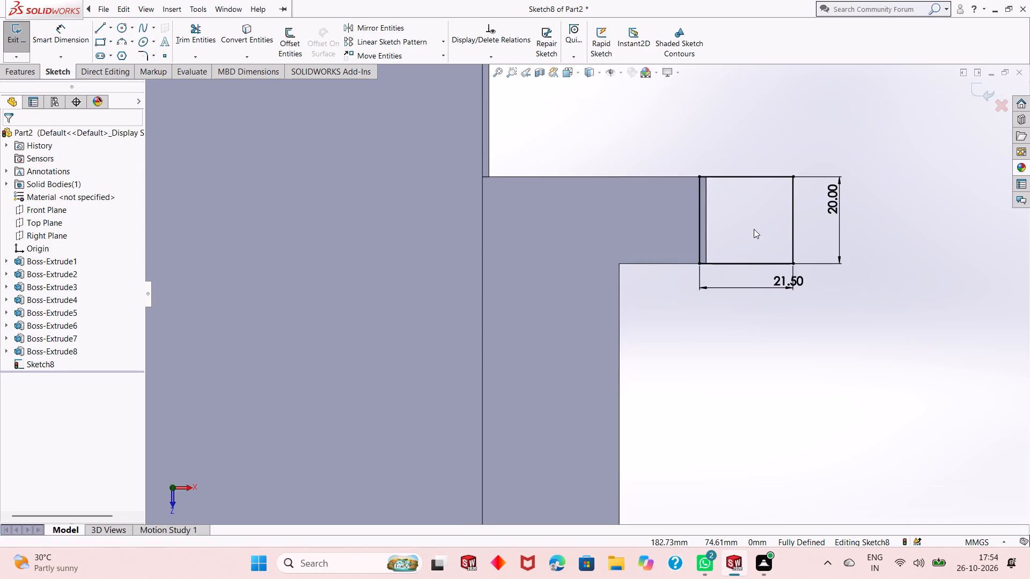
scroll(754, 229, "up", 7)
scroll(639, 383, "up", 2)
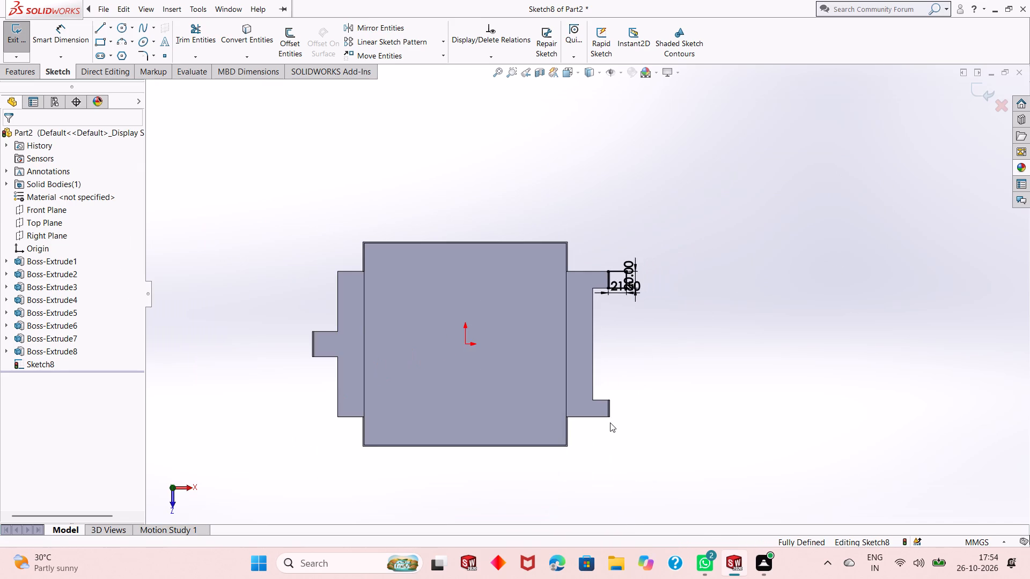
scroll(609, 422, "down", 3)
scroll(590, 383, "down", 2)
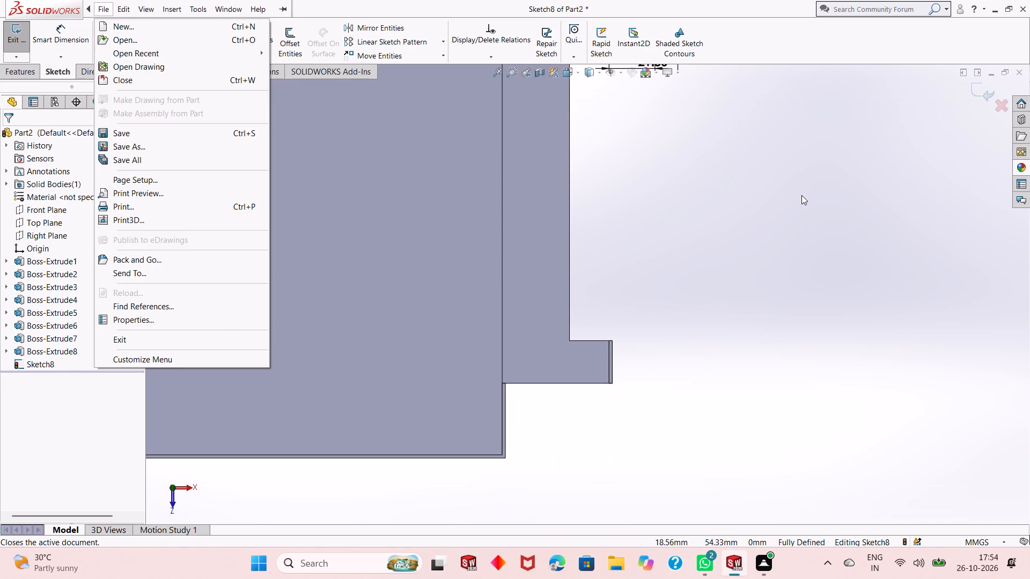
left_click(801, 195)
left_click(102, 44)
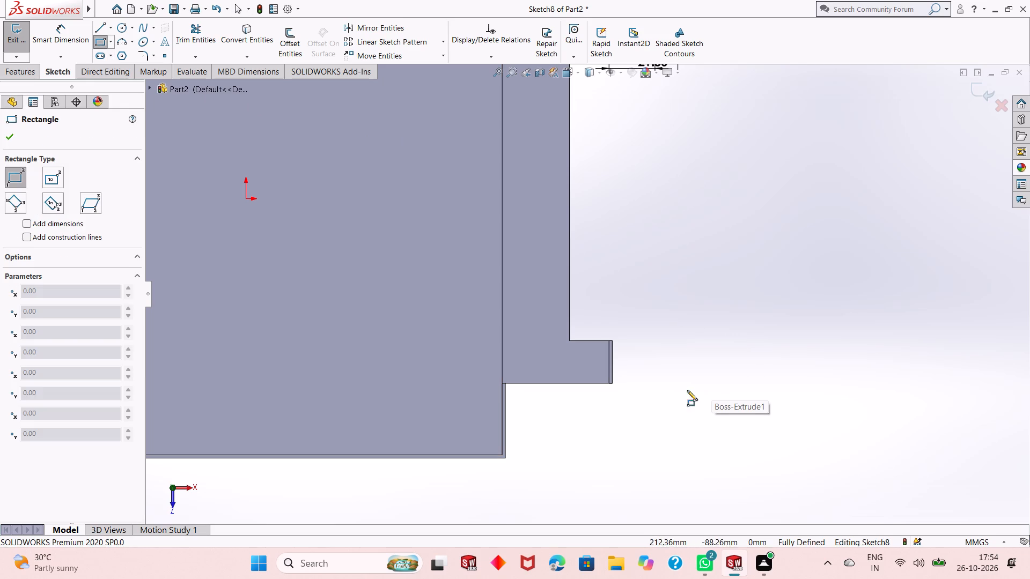
left_click(608, 340)
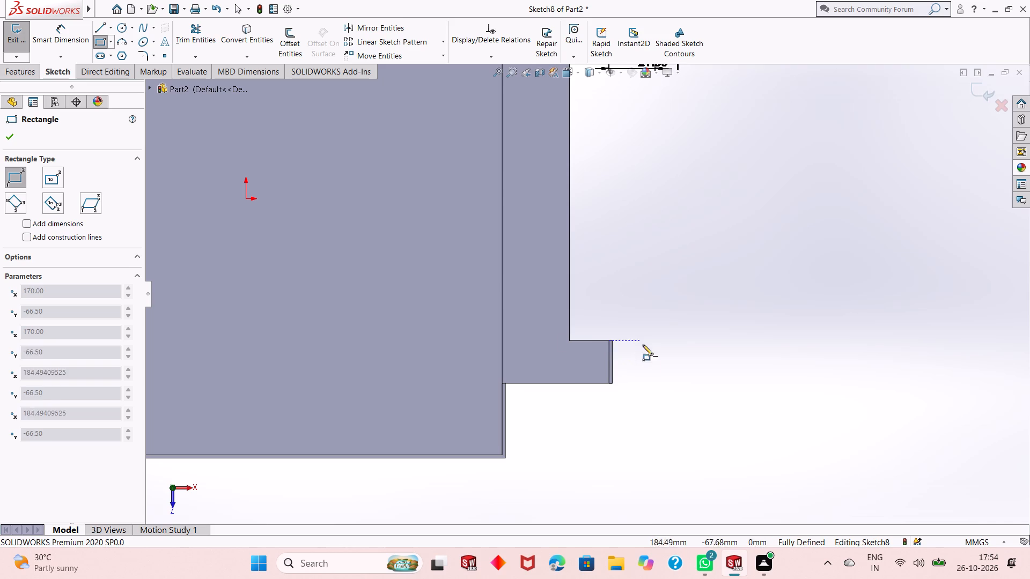
left_click(669, 383)
right_click(724, 326)
left_click(746, 332)
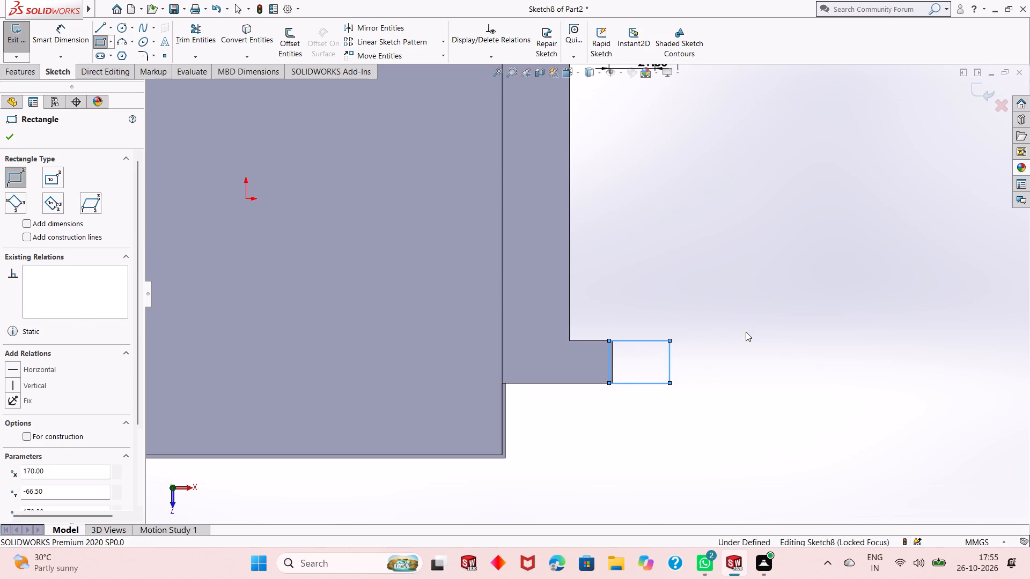
Dimension the X-direction side of the rectangle at the +Z side +X tab to 21.5 mm.
scroll(625, 344, "down", 1)
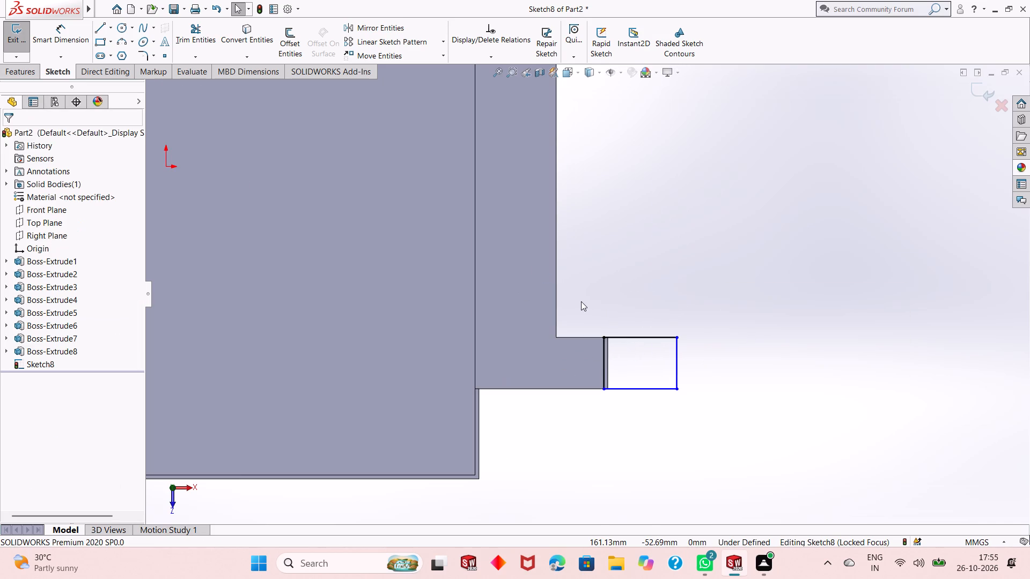
left_click(75, 40)
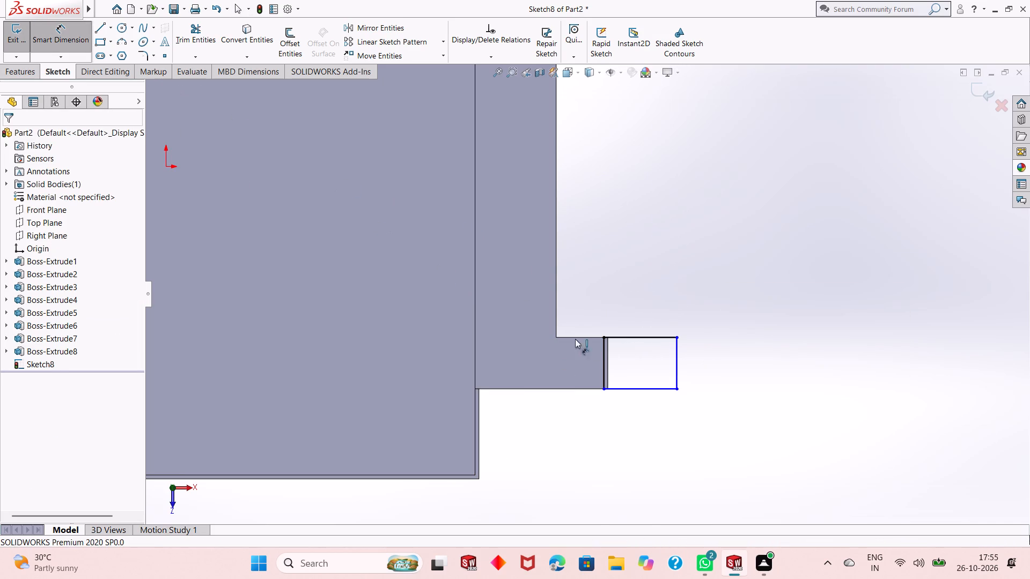
scroll(652, 358, "down", 3)
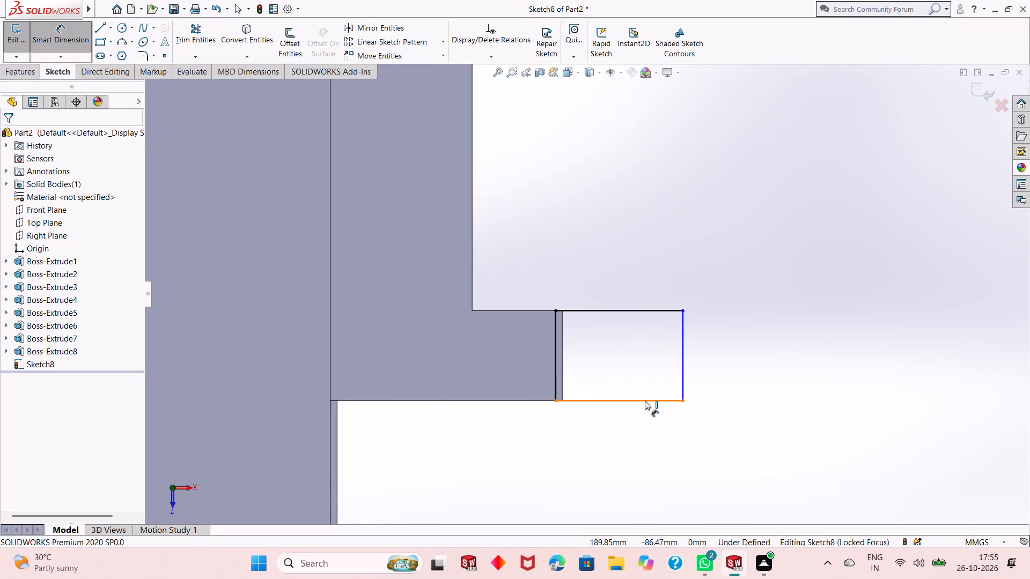
left_click(645, 400)
left_click(651, 459)
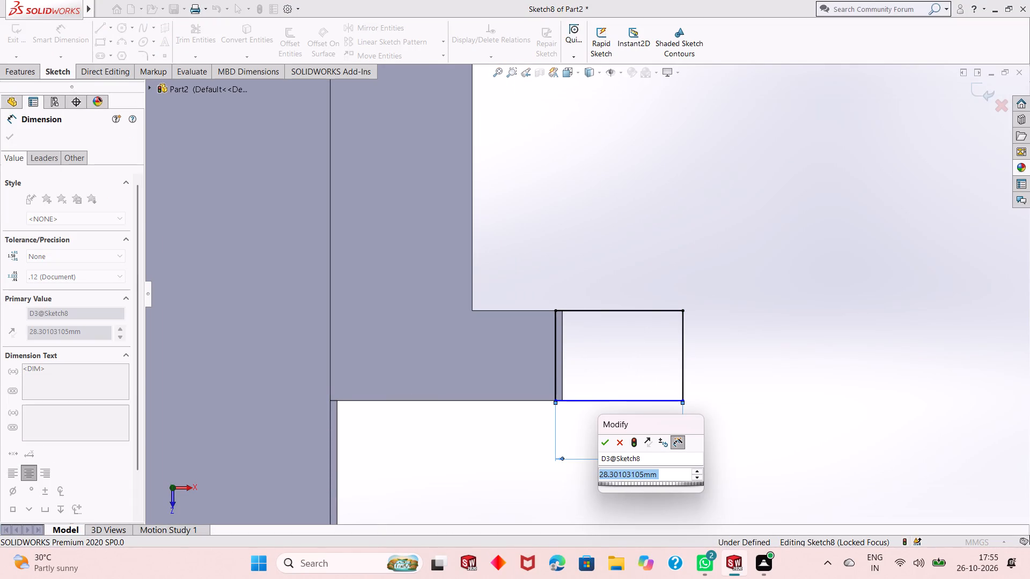
type("21.5")
key("Return")
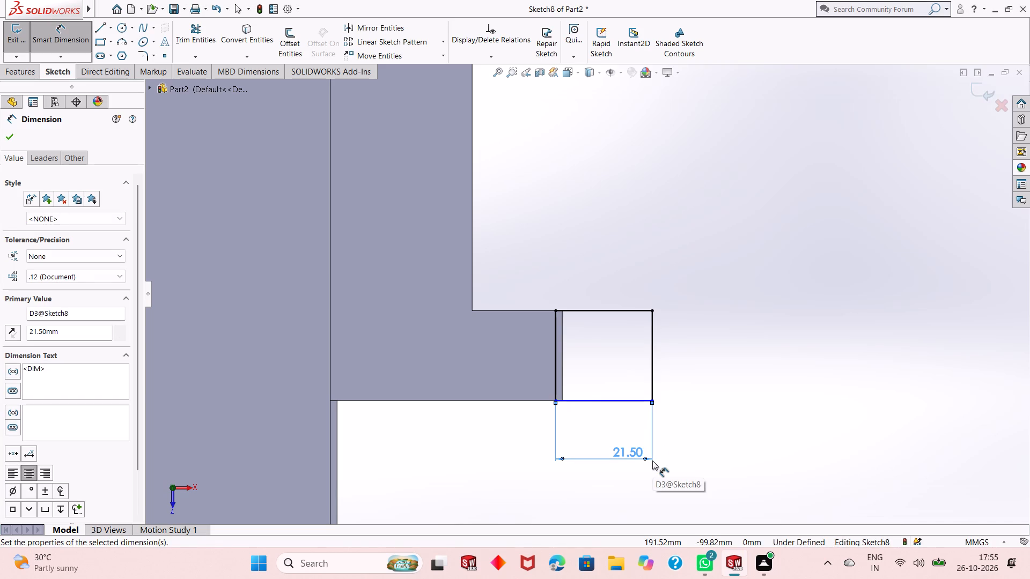
Dimension the Z-direction side of the rectangle at the +Z side +X tab to 20 mm.
left_click(652, 380)
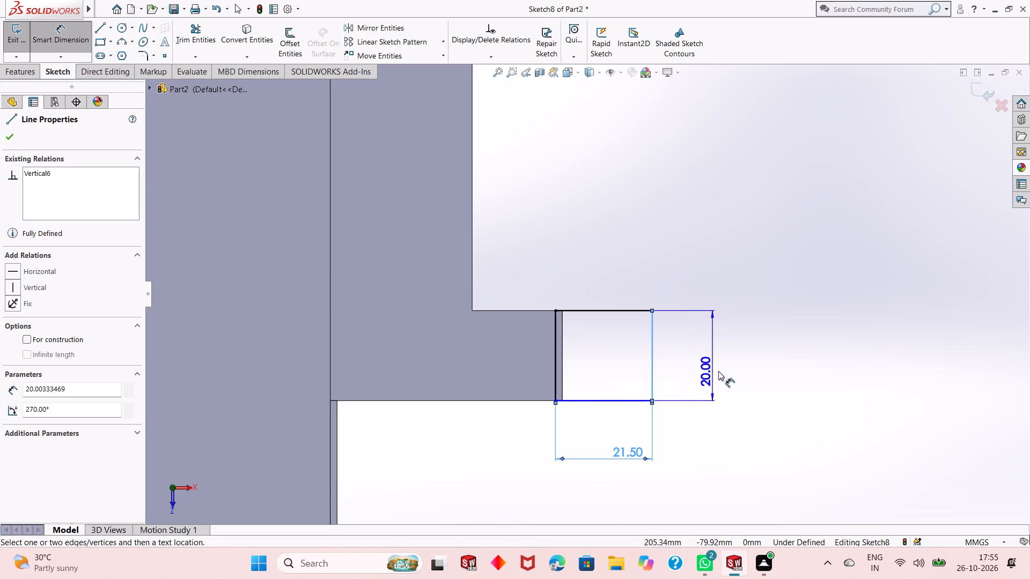
left_click(764, 373)
key("Return")
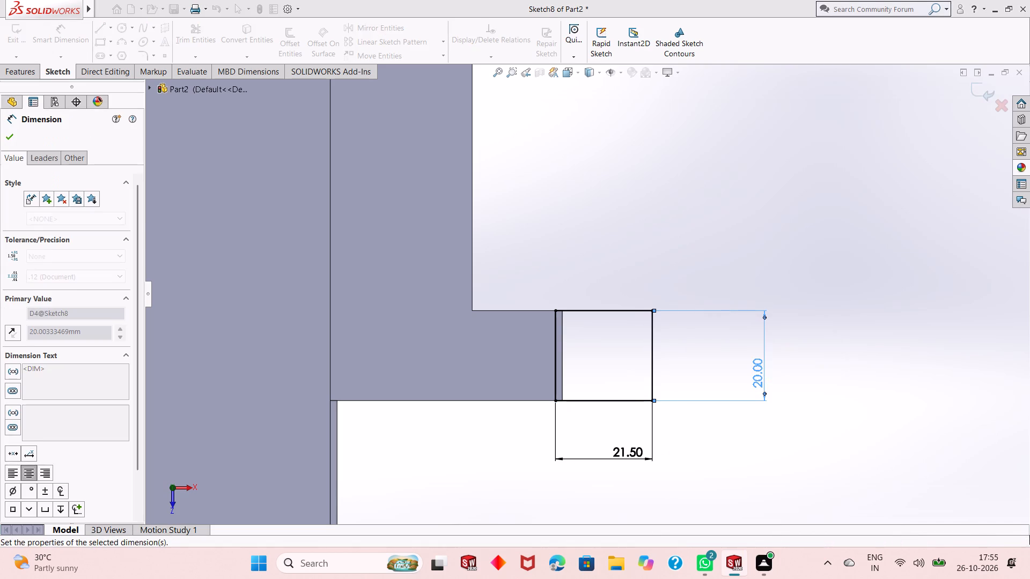
right_click(833, 272)
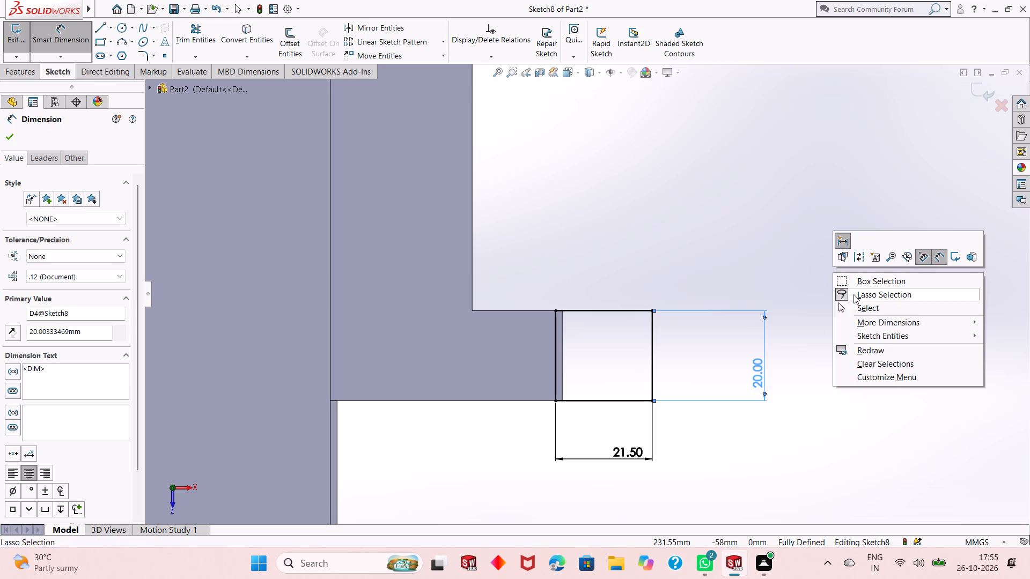
left_click(859, 307)
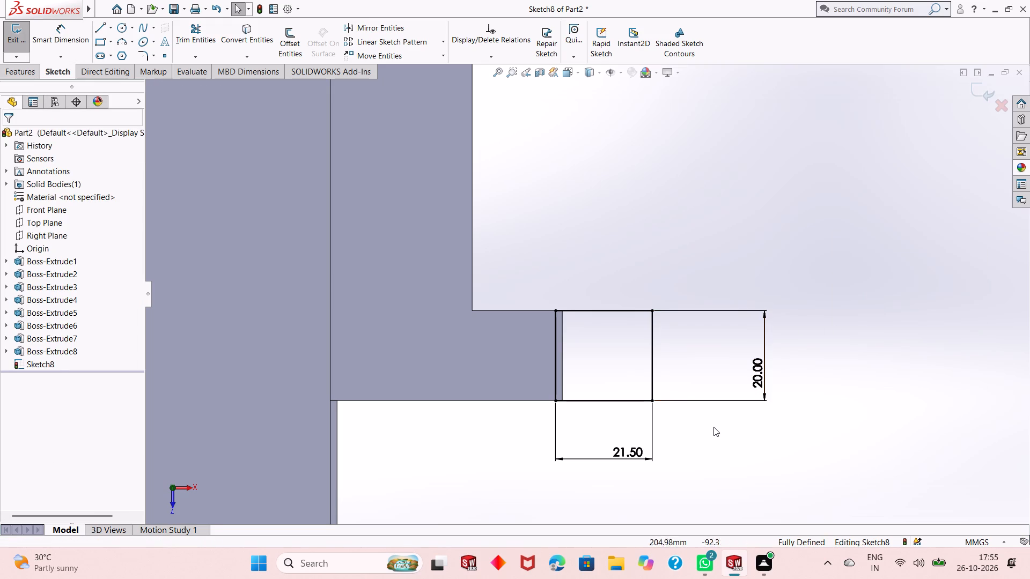
Examine the two dimensioned rectangles at the +X tabs and their position on top of the upright lips.
scroll(717, 427, "up", 8)
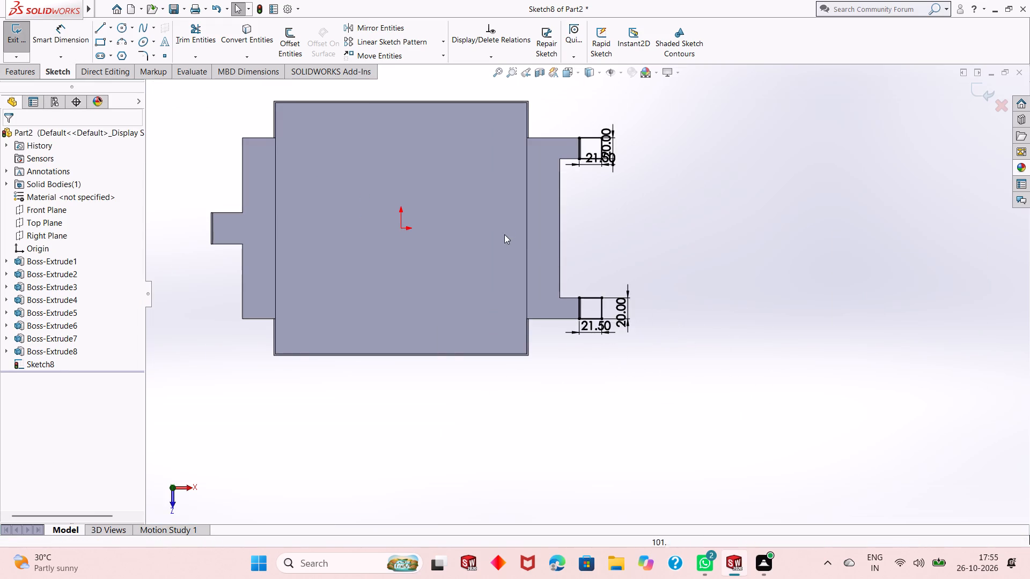
scroll(499, 225, "down", 3)
scroll(666, 362, "down", 2)
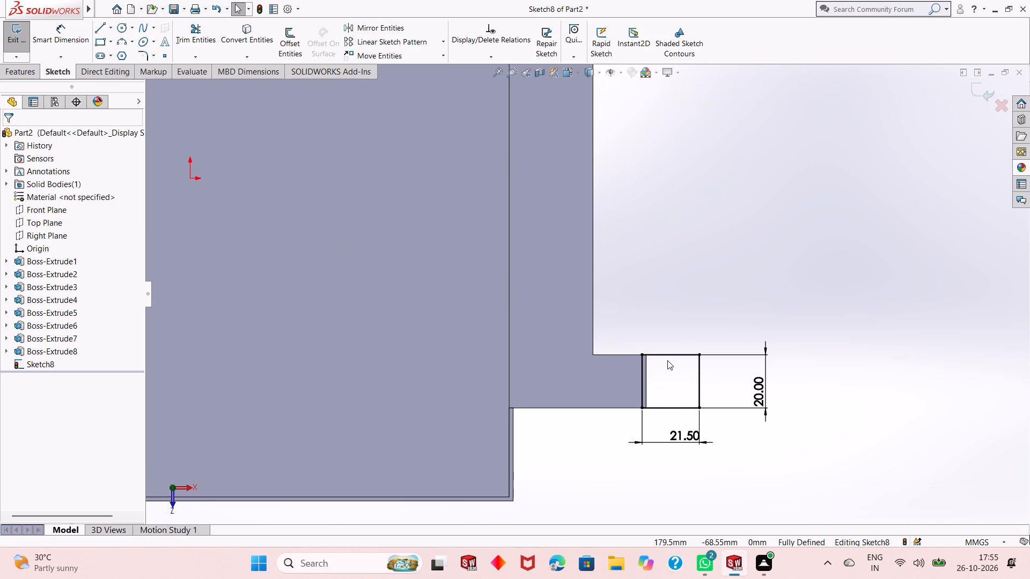
scroll(672, 399, "up", 1)
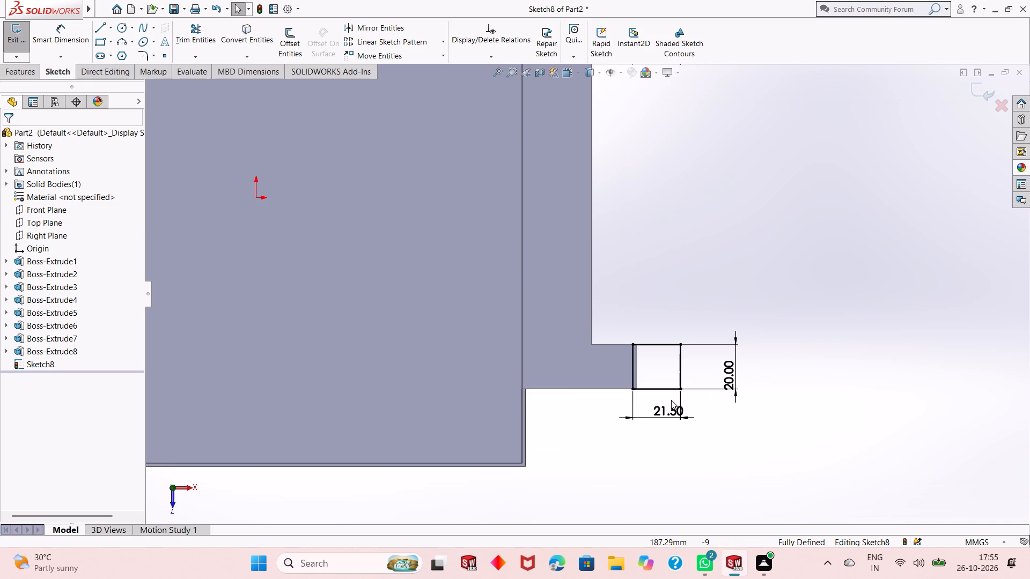
scroll(671, 400, "down", 1)
scroll(671, 400, "up", 4)
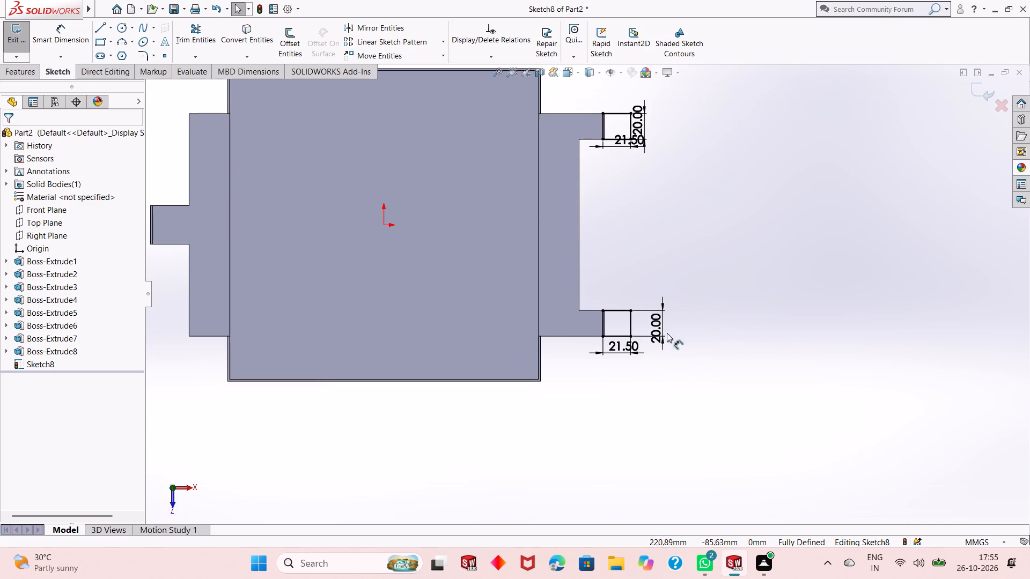
scroll(627, 308, "up", 1)
scroll(577, 202, "down", 2)
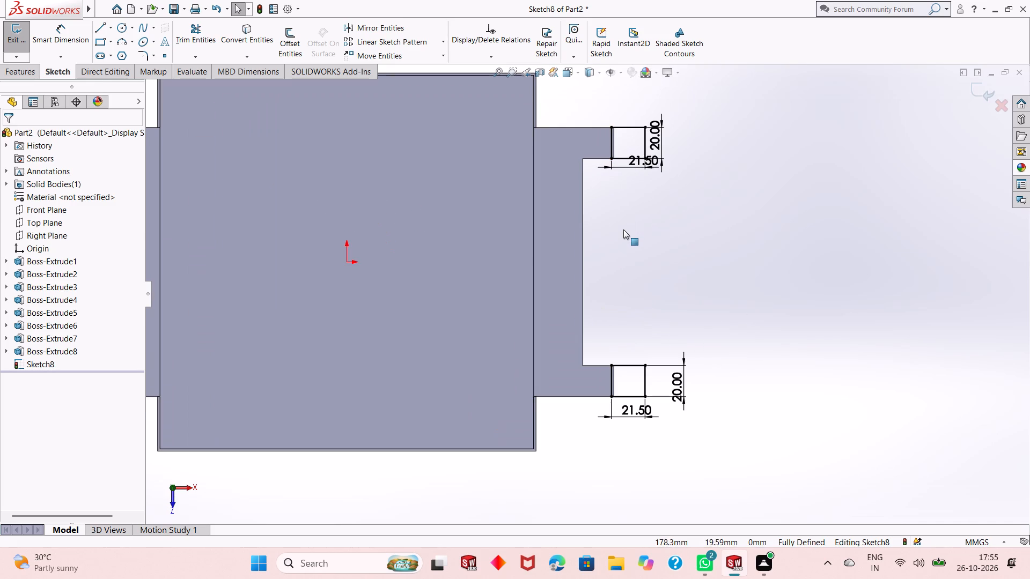
scroll(621, 266, "up", 1)
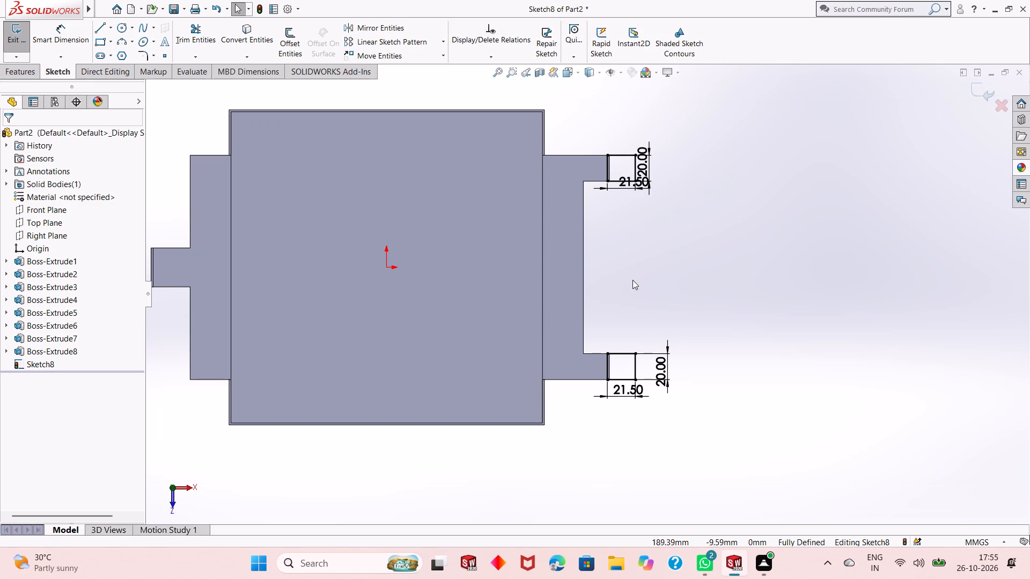
middle_click_drag(643, 311, 636, 242)
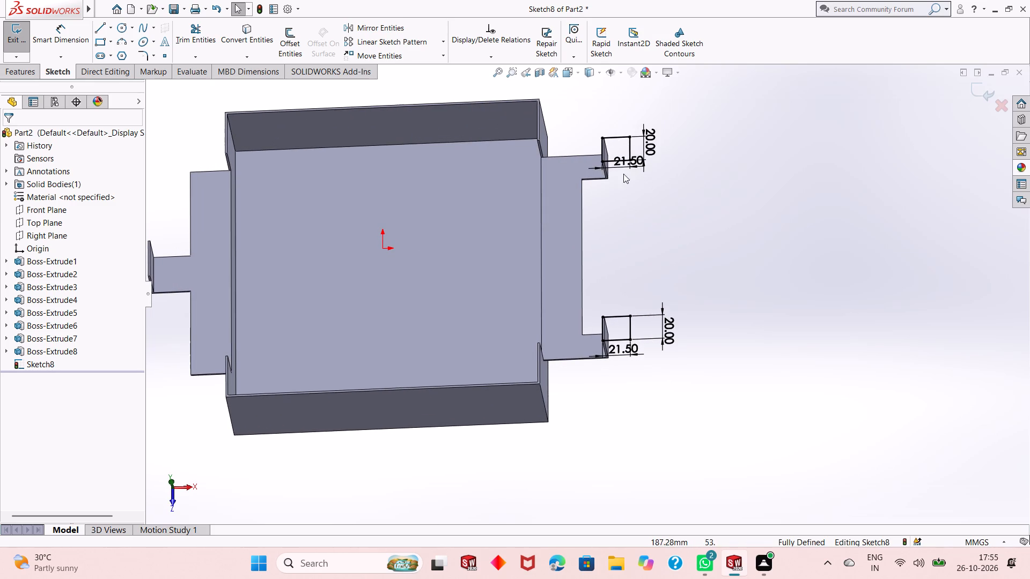
scroll(613, 138, "down", 2)
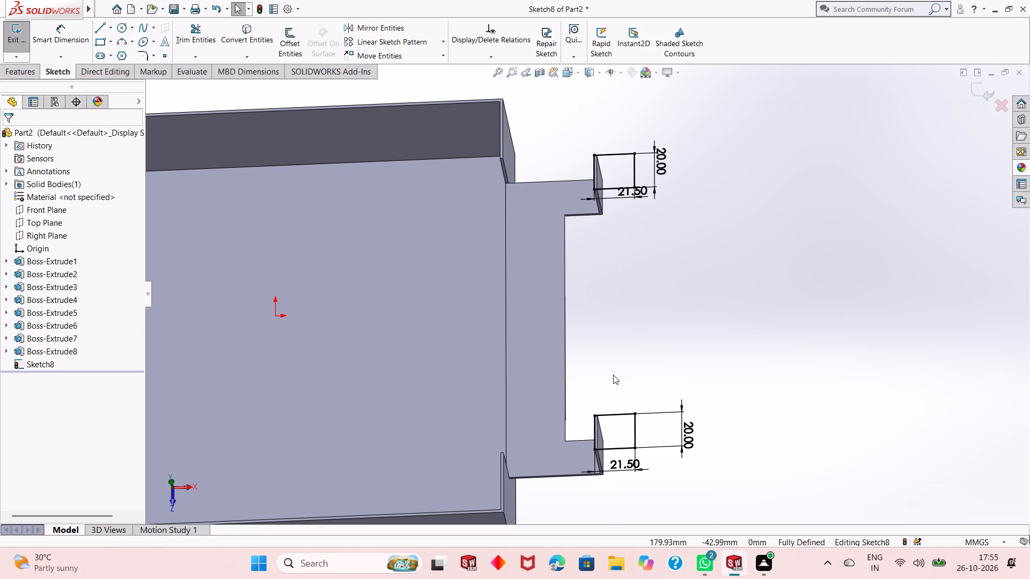
middle_click_drag(613, 384, 619, 348)
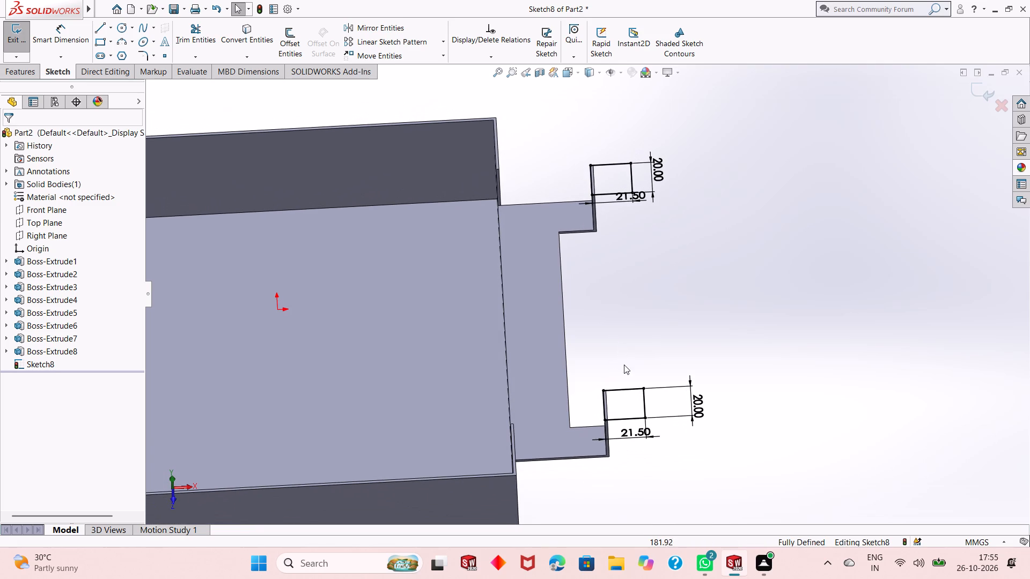
scroll(622, 388, "down", 2)
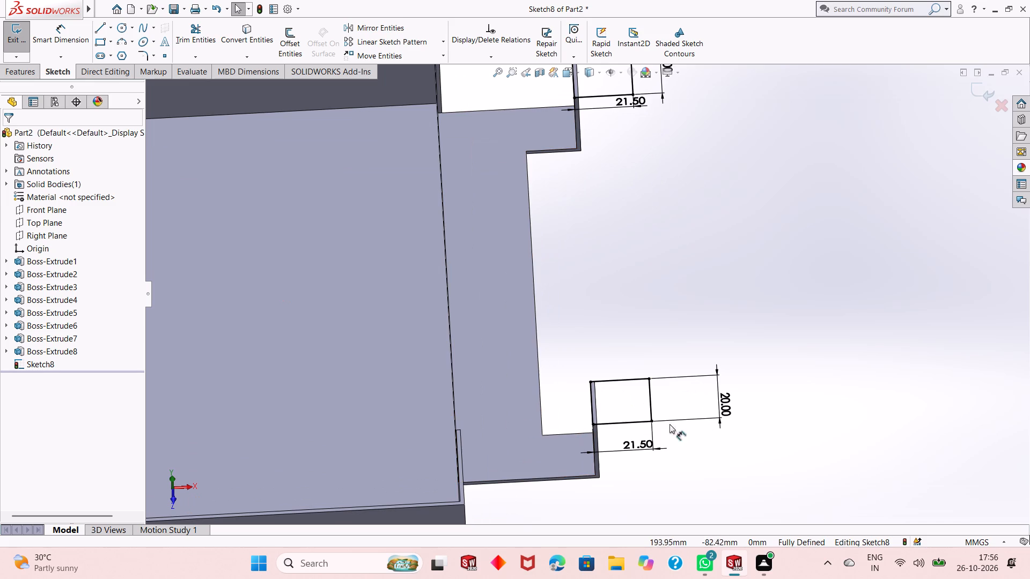
scroll(640, 415, "up", 1)
scroll(617, 340, "up", 2)
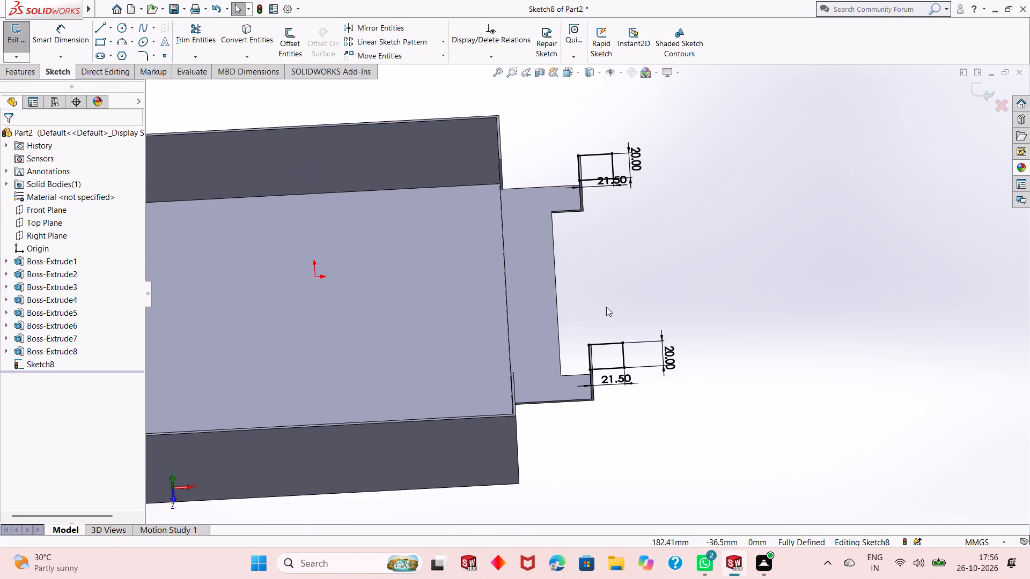
scroll(614, 276, "down", 1)
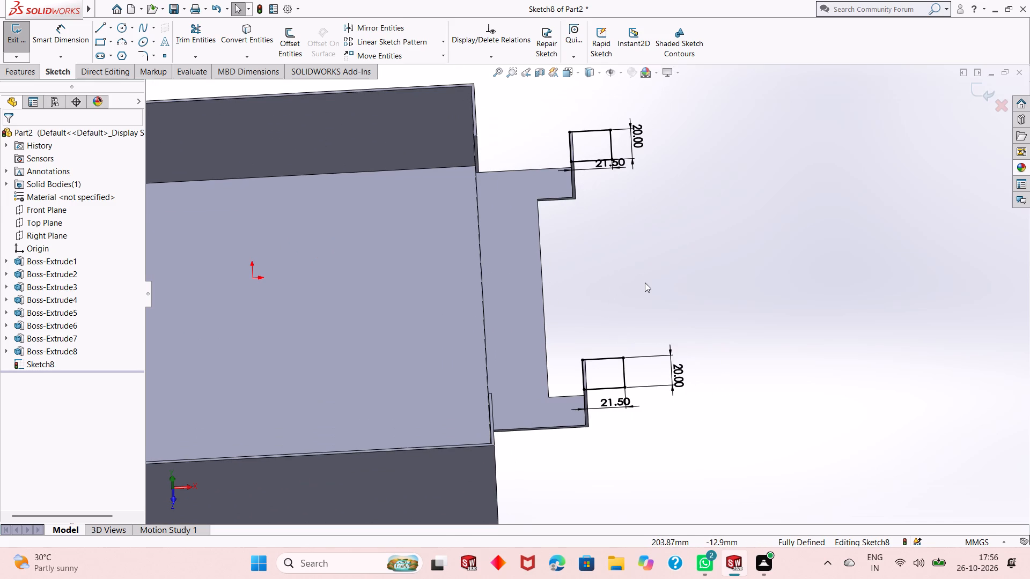
middle_click_drag(616, 323, 614, 285)
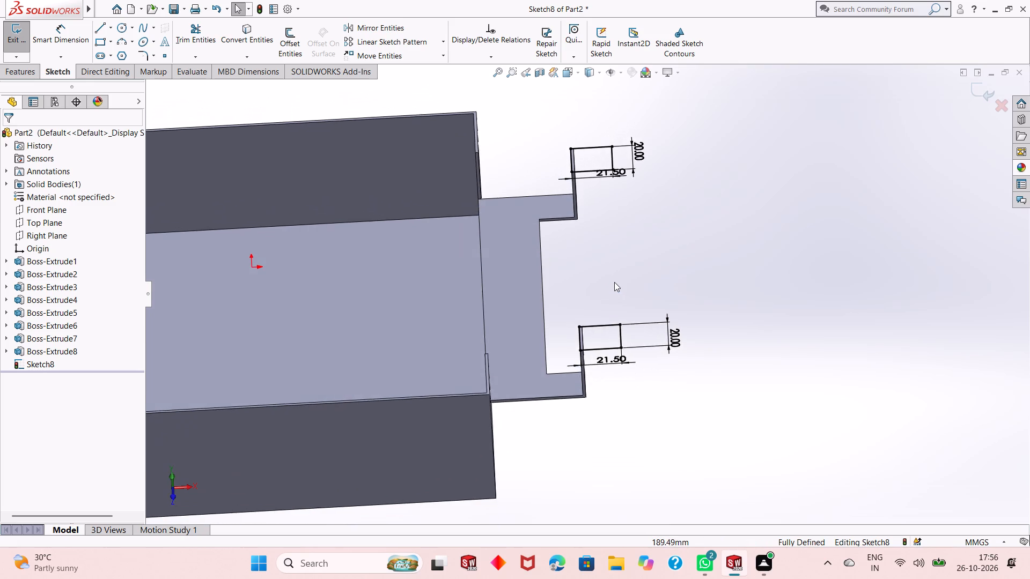
scroll(614, 282, "up", 2)
scroll(592, 245, "down", 1)
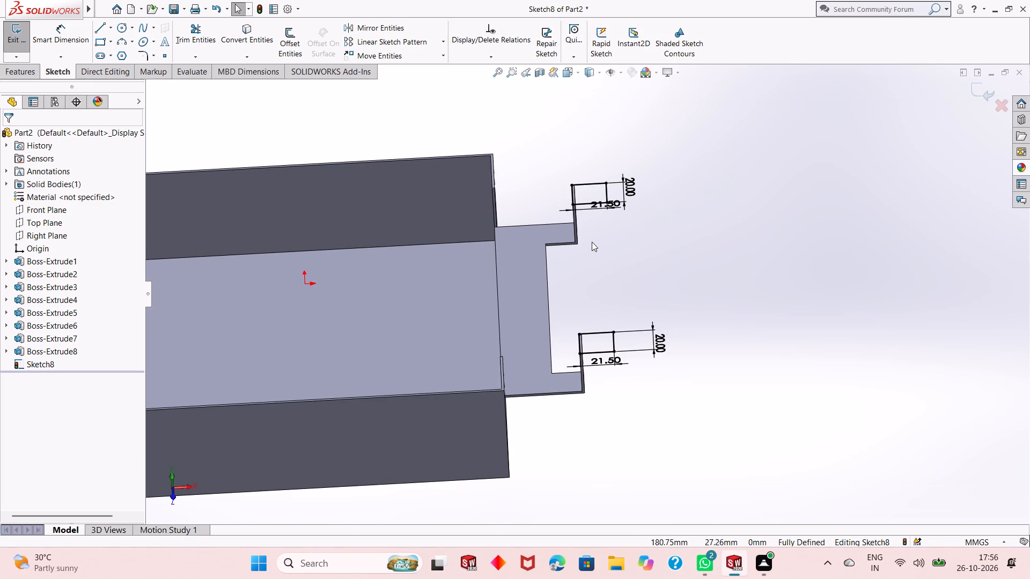
Extrude both +X lip-top rectangles 1.5 mm blind, reversed downward toward the base and merged with the part.
left_click(26, 68)
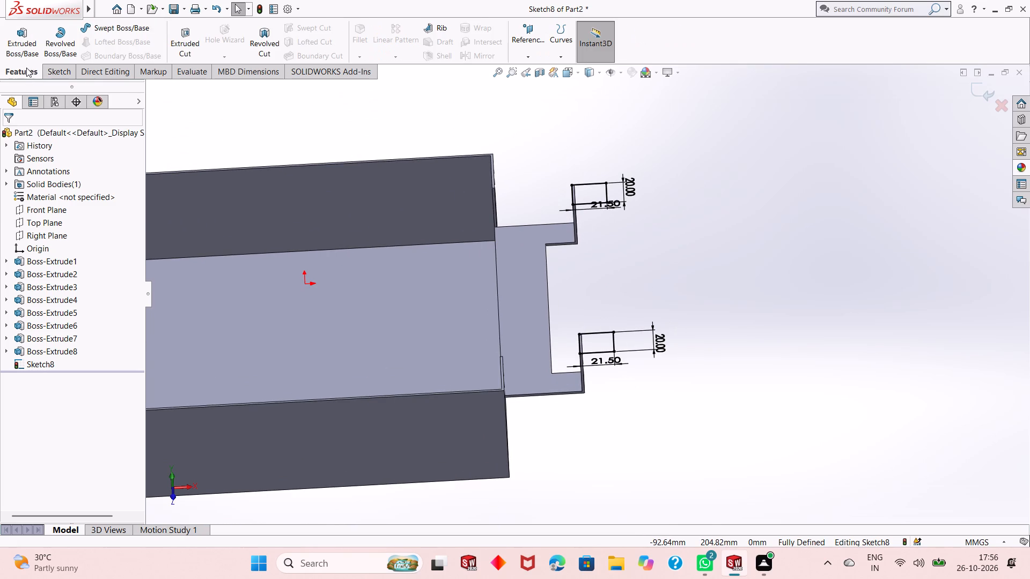
left_click(30, 50)
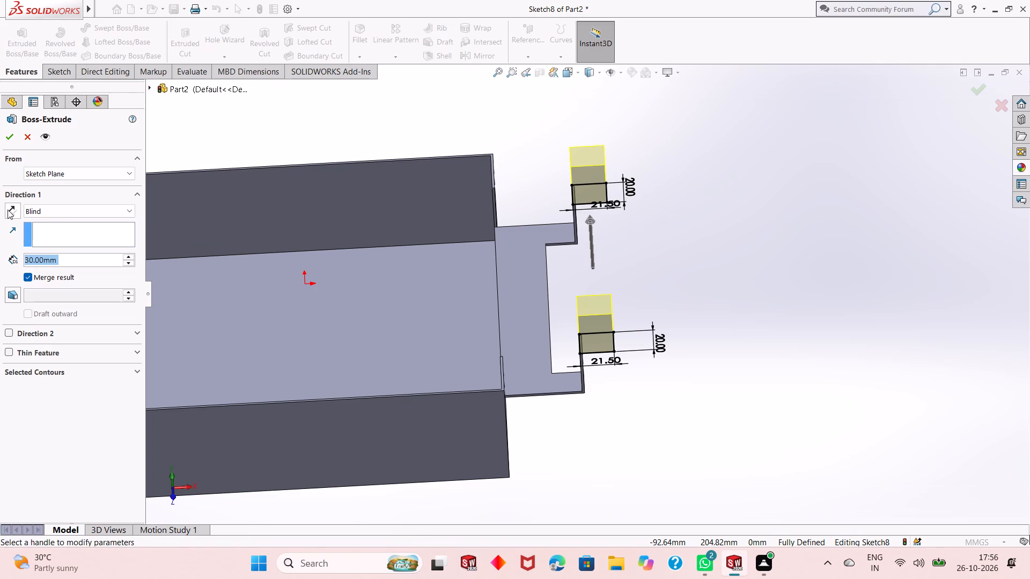
left_click(8, 211)
double_click(86, 261)
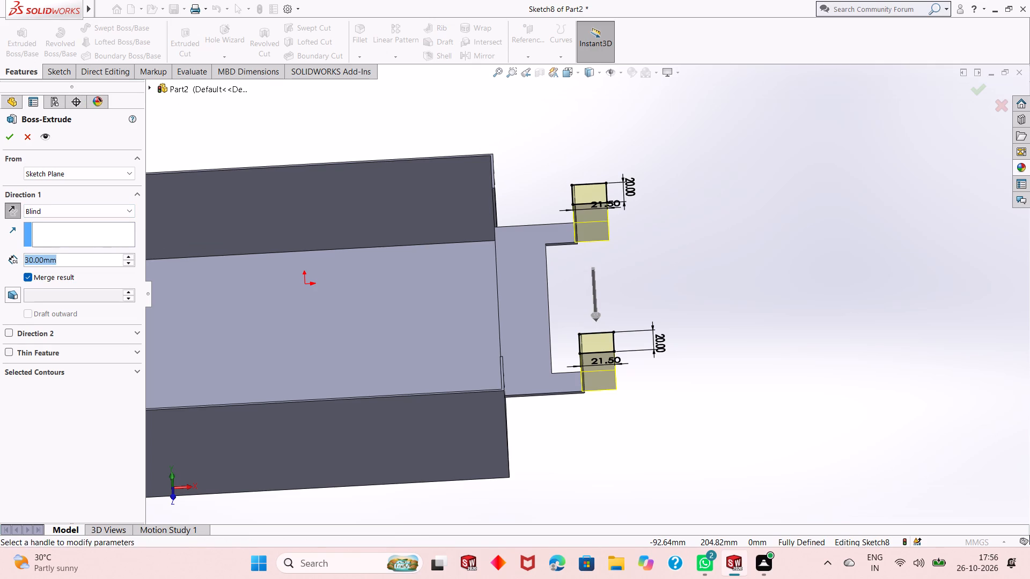
type("1.5")
key("Return")
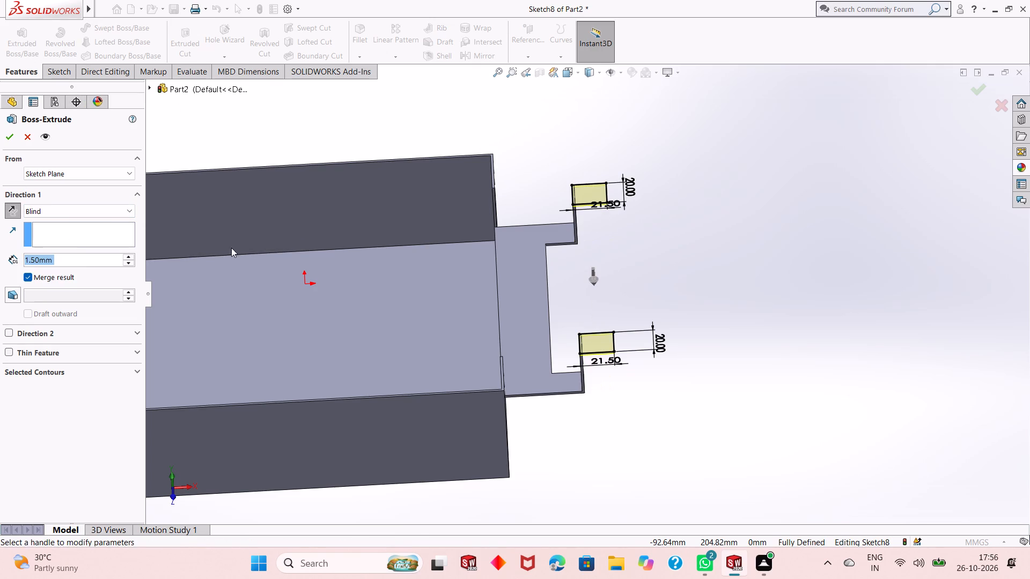
middle_click(622, 284)
middle_click(622, 284)
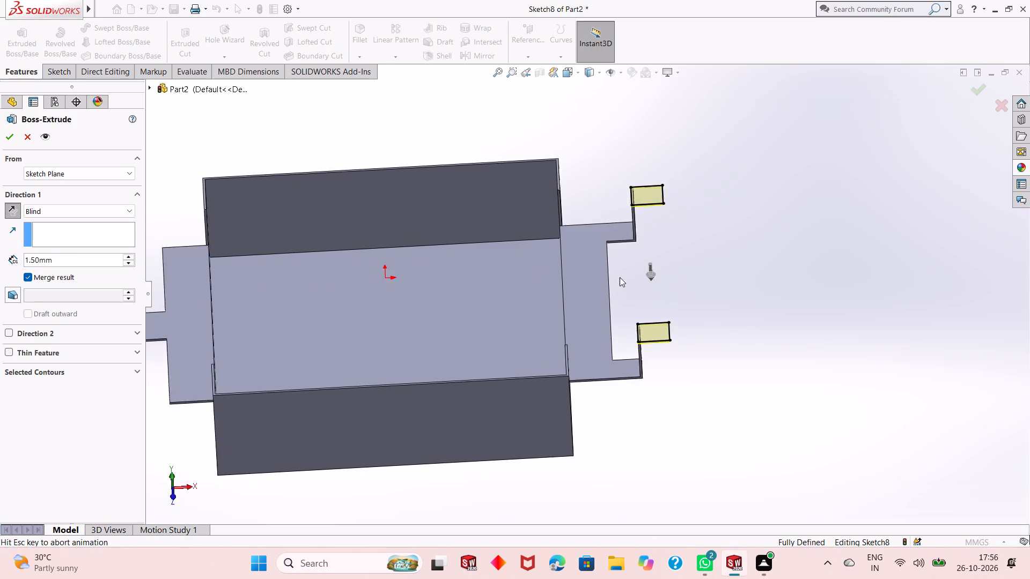
scroll(815, 240, "down", 3)
scroll(746, 232, "down", 2)
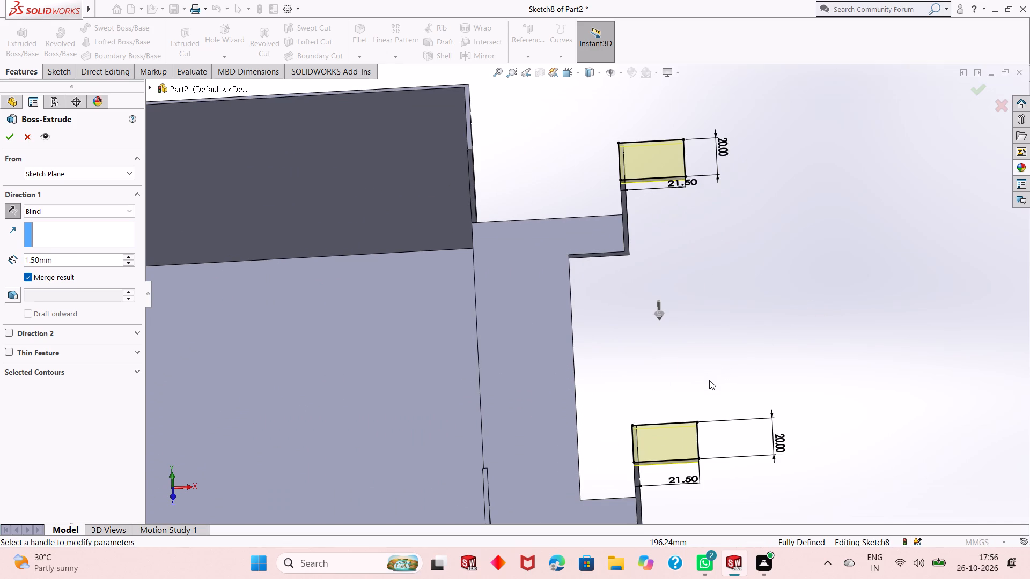
middle_click_drag(747, 347, 732, 309)
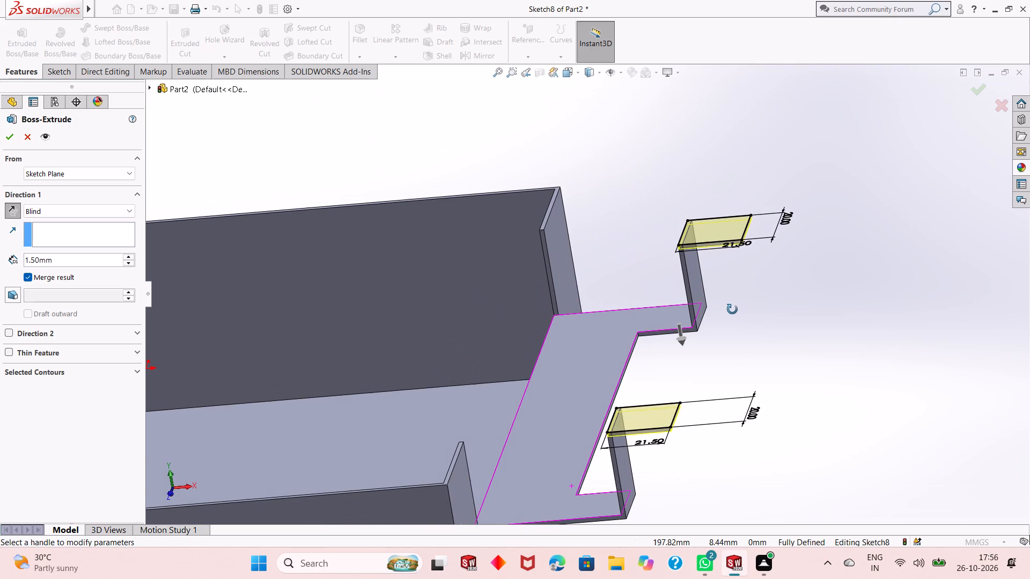
middle_click_drag(732, 309, 734, 289)
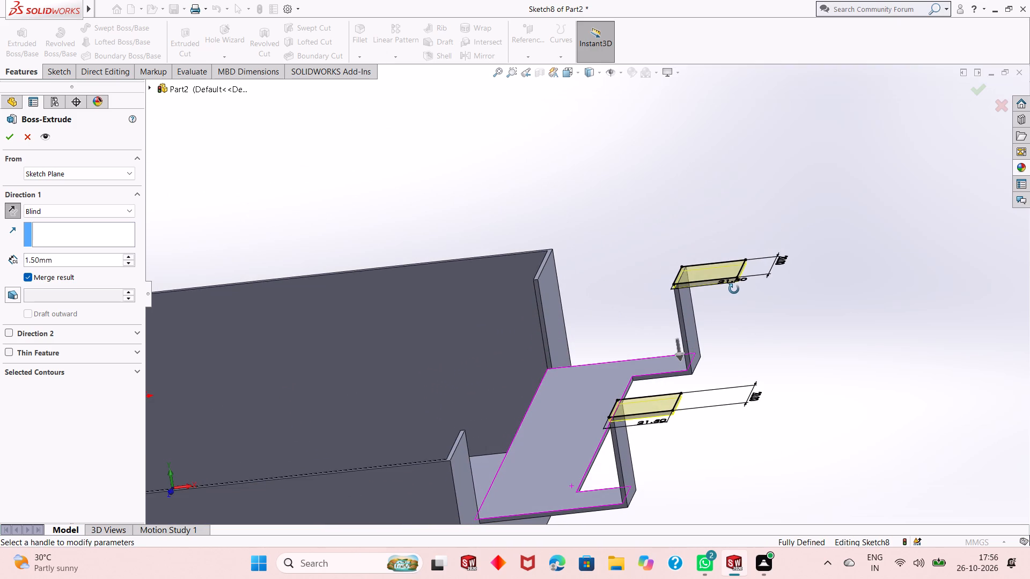
middle_click_drag(734, 289, 733, 310)
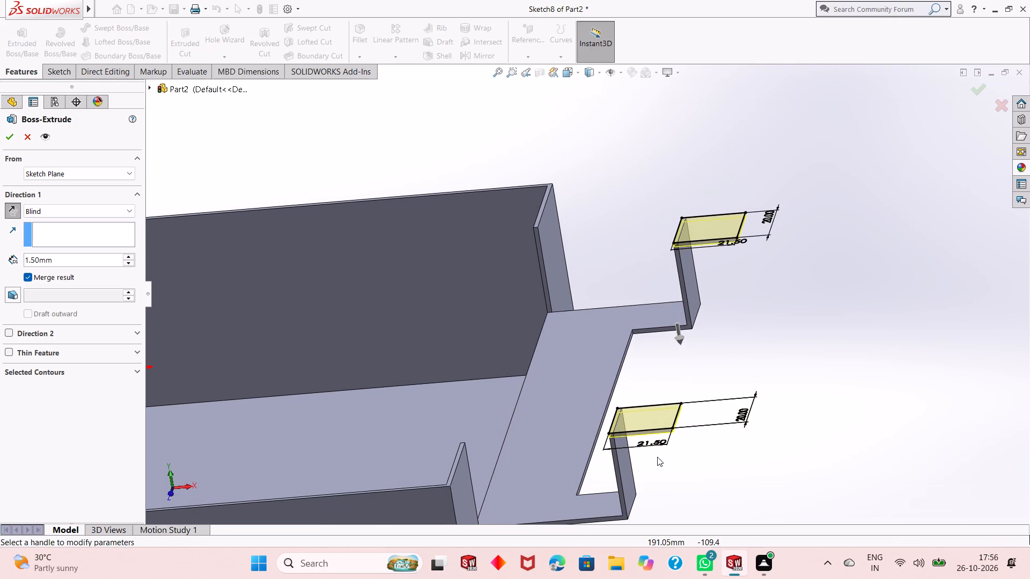
scroll(657, 457, "down", 2)
scroll(657, 457, "up", 2)
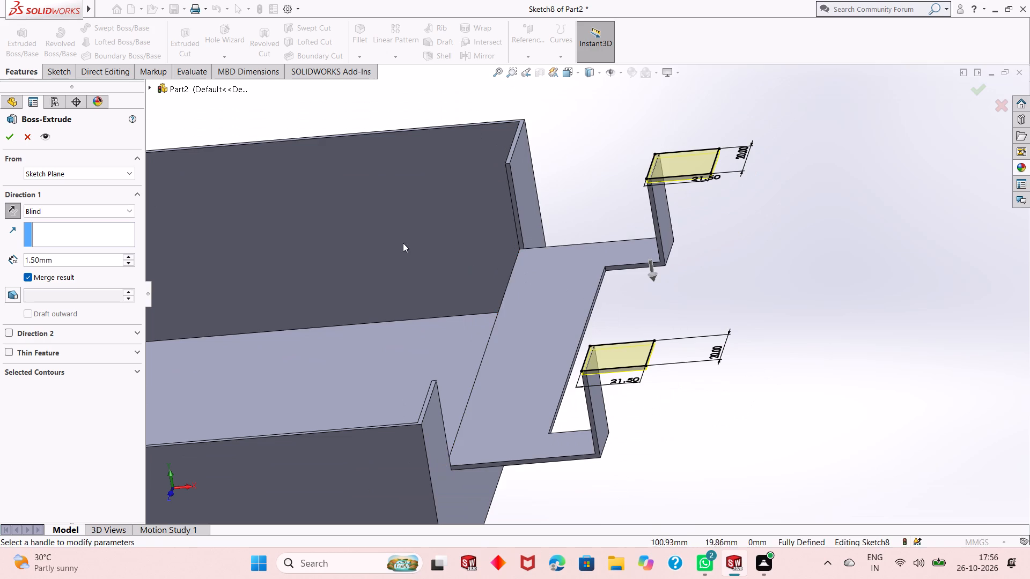
left_click(6, 139)
left_click(757, 352)
Start a sketch on the top face of the -X tab's upright lip and view it face-on.
scroll(674, 367, "up", 1)
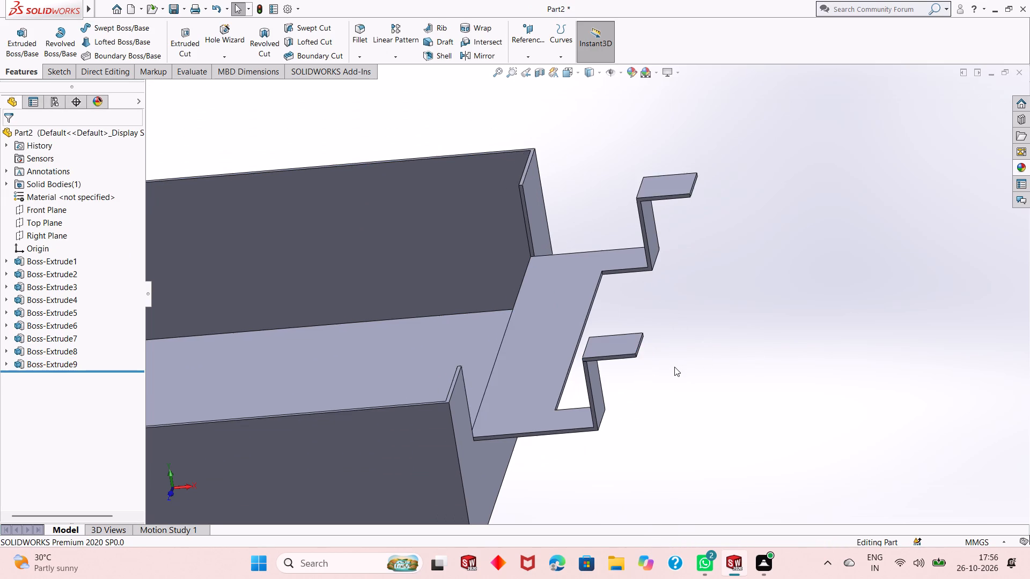
scroll(674, 367, "up", 5)
scroll(229, 300, "down", 3)
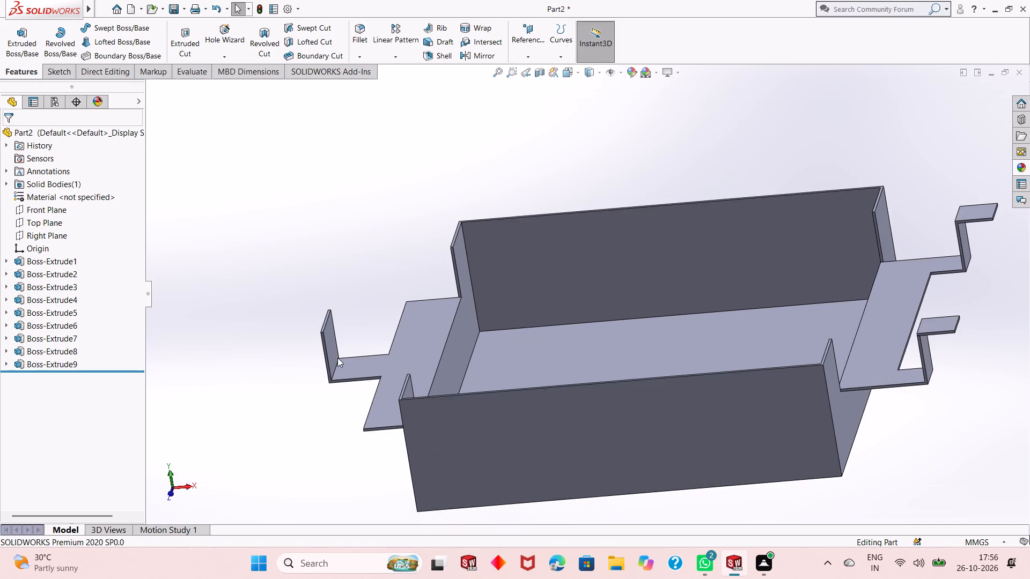
scroll(343, 353, "down", 2)
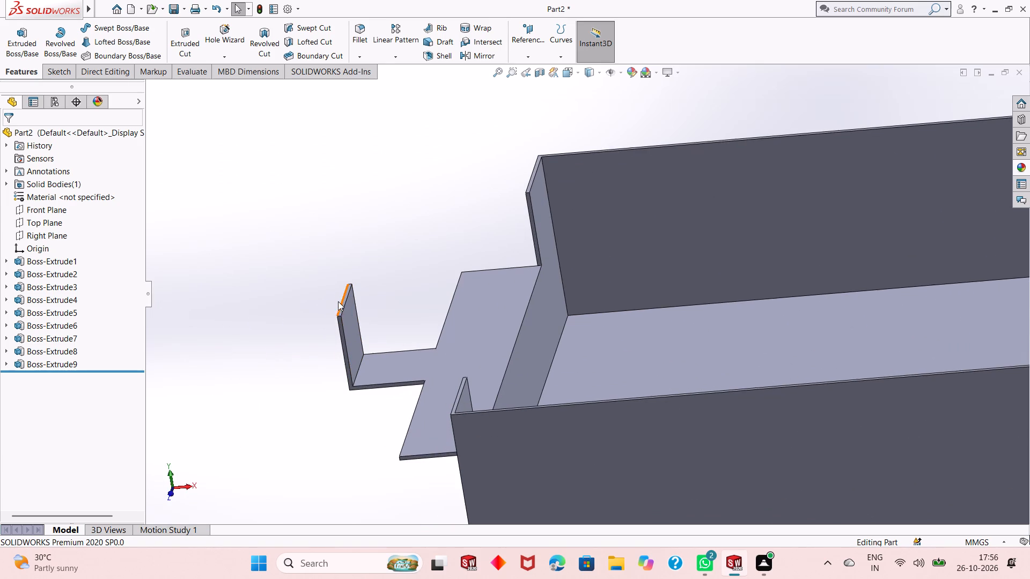
scroll(337, 303, "down", 4)
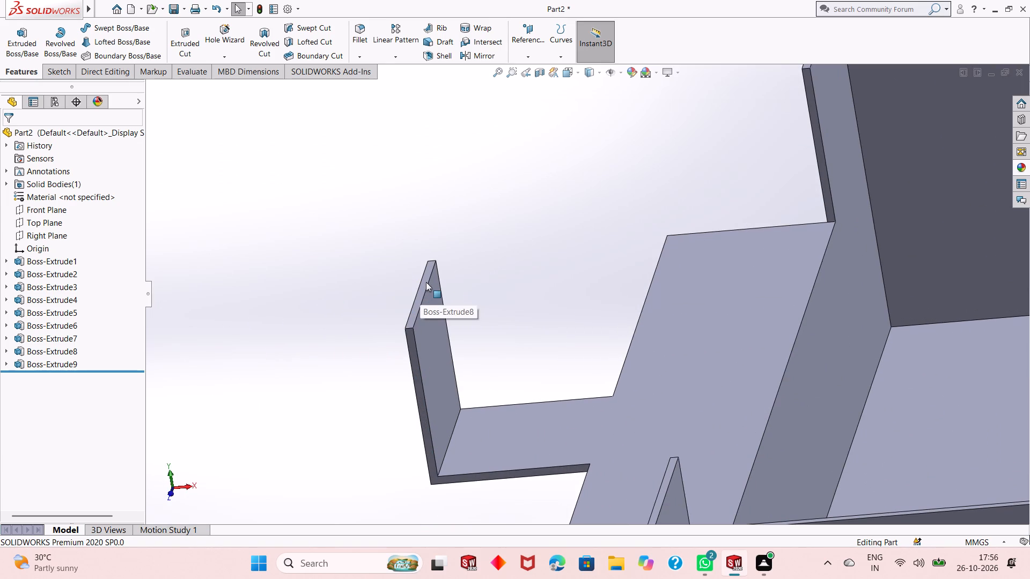
left_click(426, 282)
left_click(479, 251)
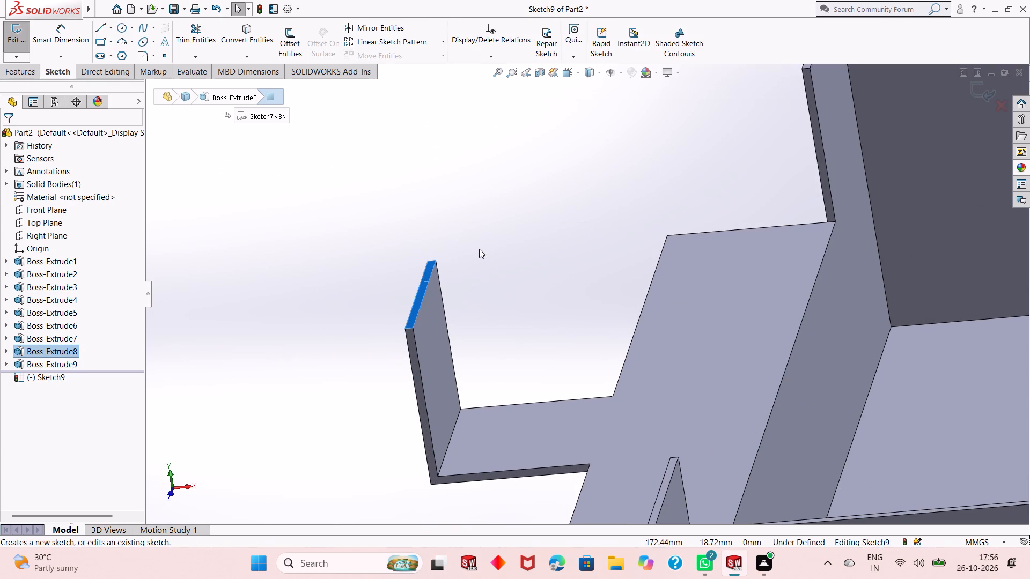
key("ctrl+8")
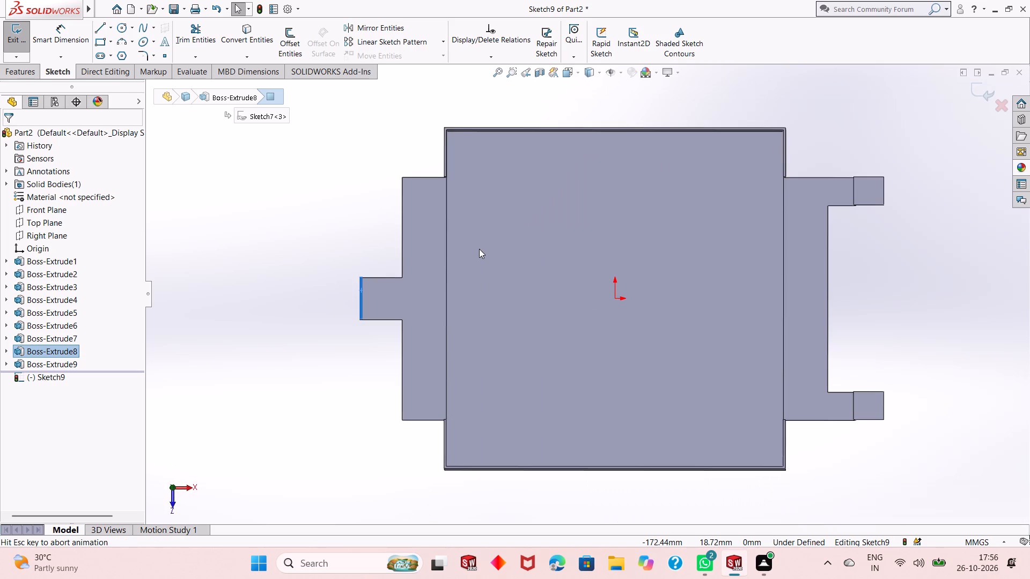
left_click(302, 336)
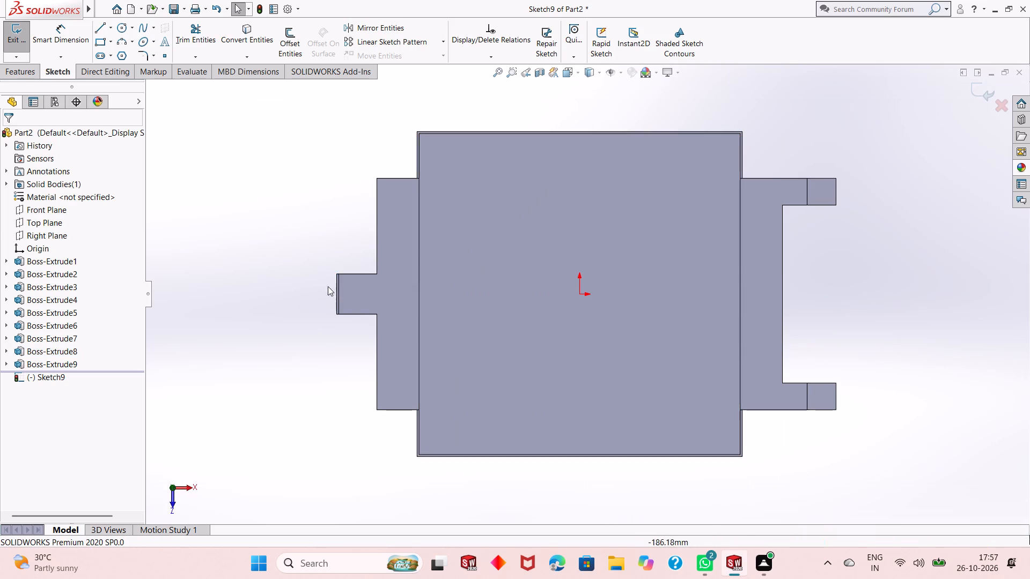
Sketch a corner rectangle about 21 x 30 mm from the lip's inner top corner, spanning the tab's width and extending outward in -X.
scroll(326, 278, "down", 3)
scroll(351, 340, "down", 1)
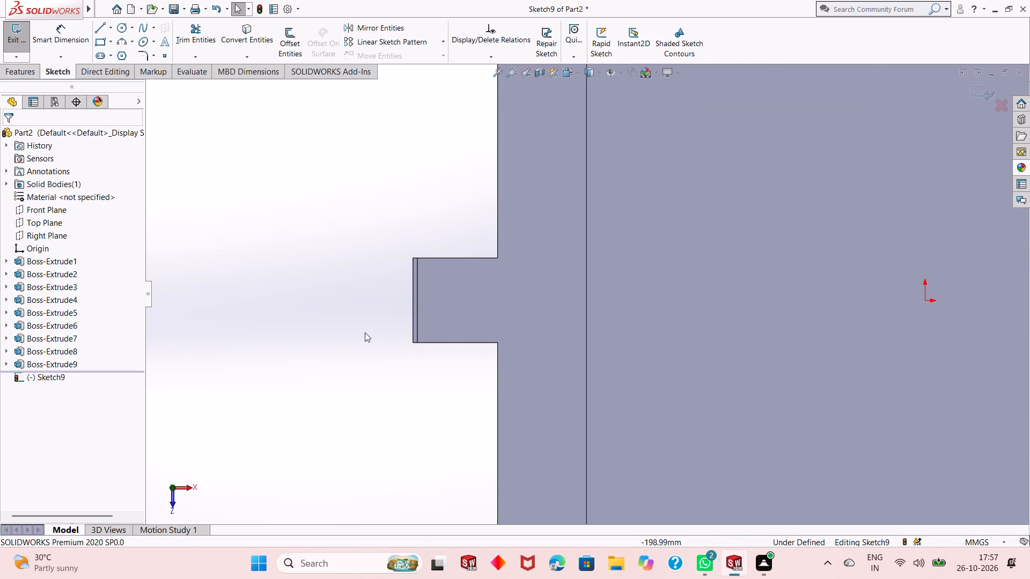
scroll(377, 323, "up", 1)
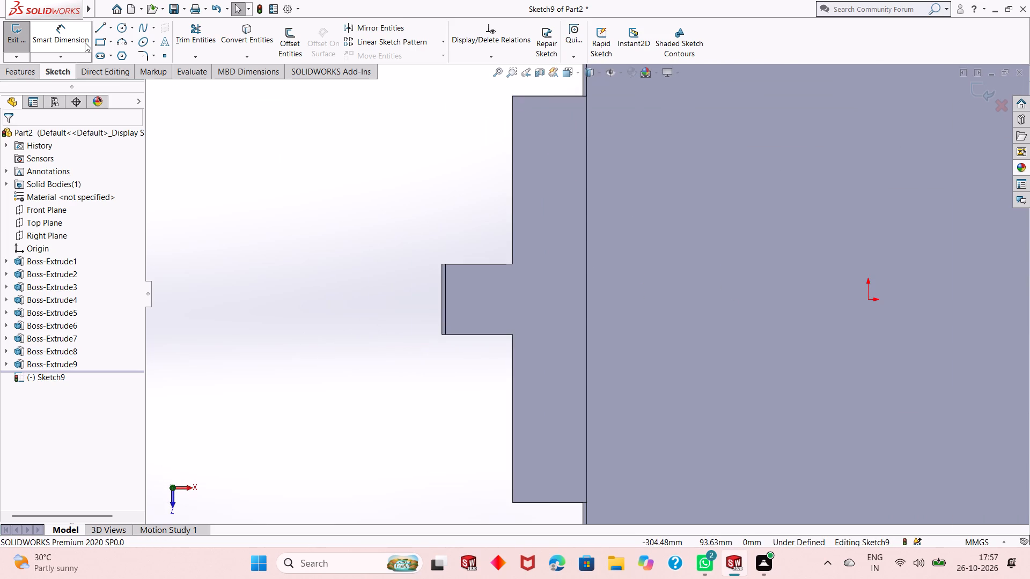
left_click(102, 40)
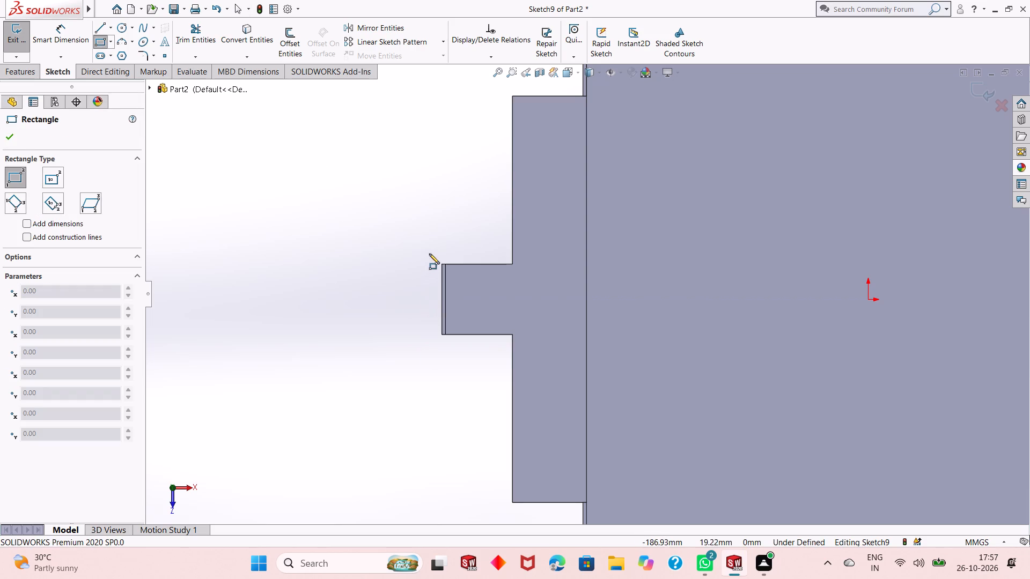
scroll(454, 279, "down", 4)
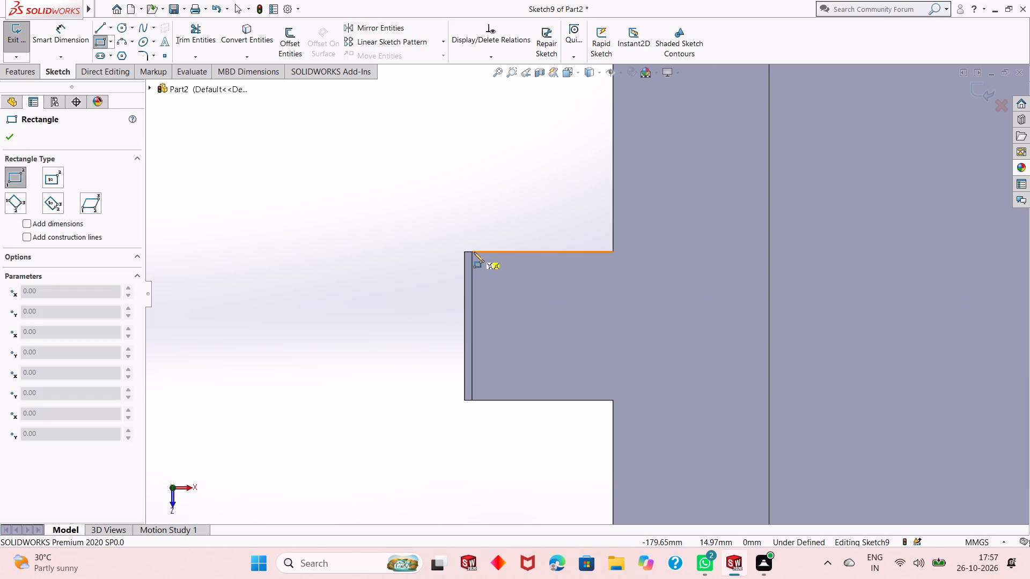
left_click(474, 252)
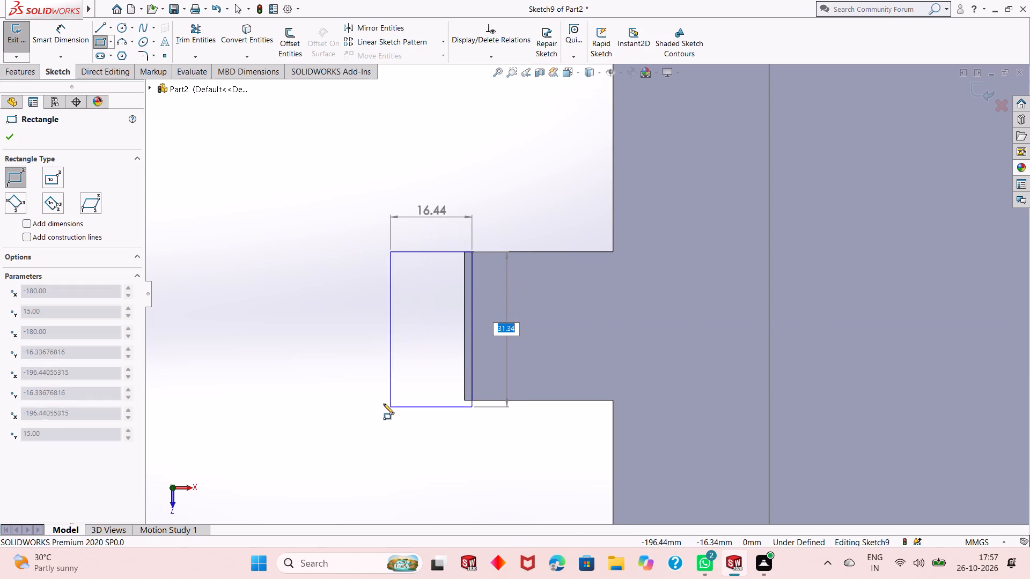
left_click(367, 400)
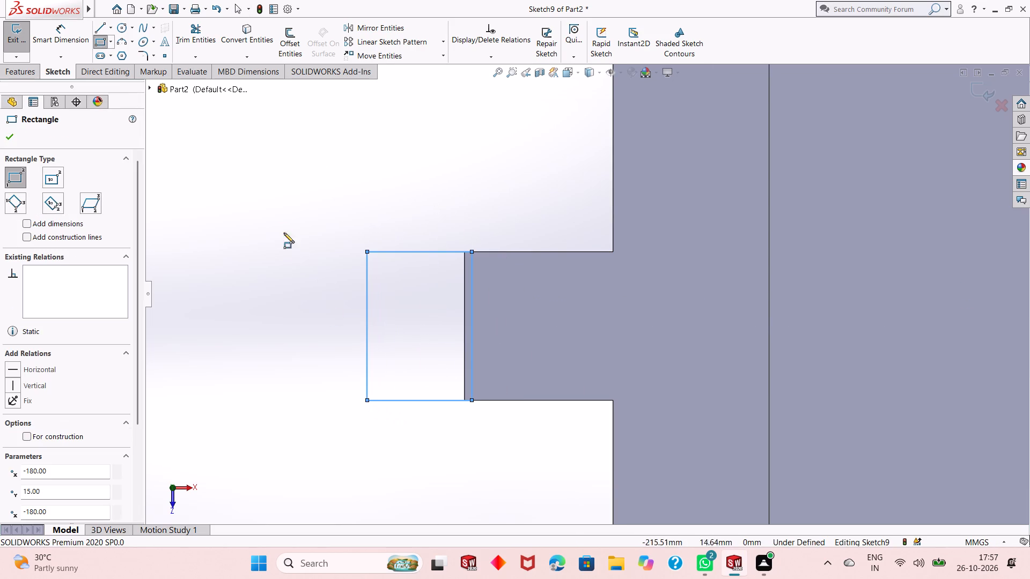
right_click(273, 205)
left_click(300, 211)
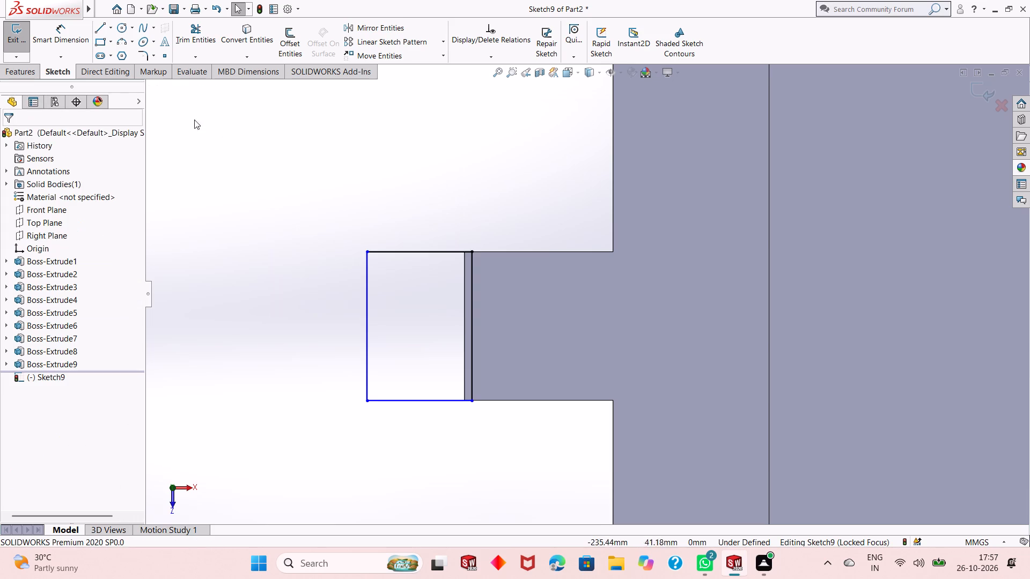
Dimension the X-direction side of the rectangle at the -X tab to 31.5 mm.
left_click(58, 40)
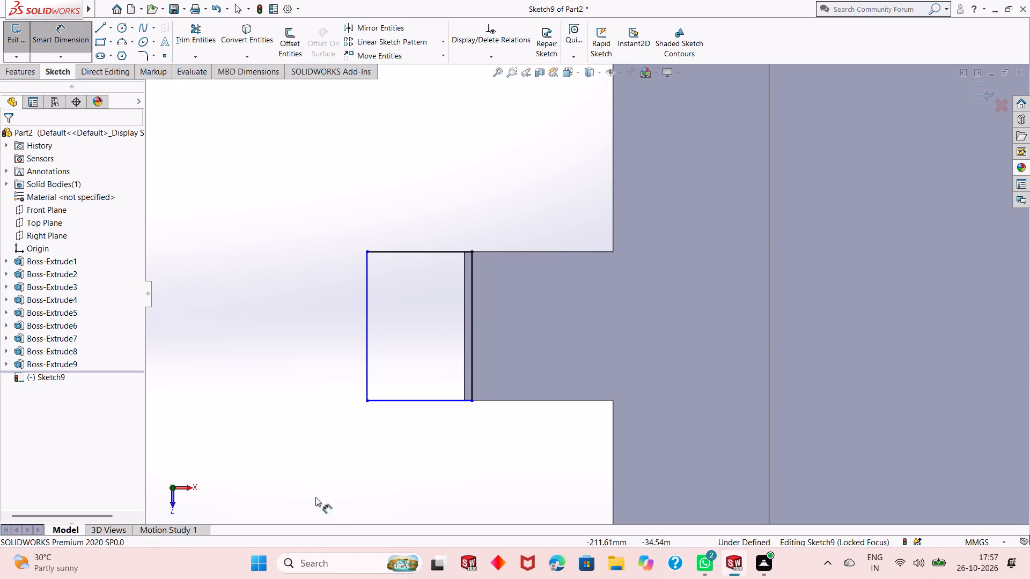
left_click(402, 401)
left_click(423, 446)
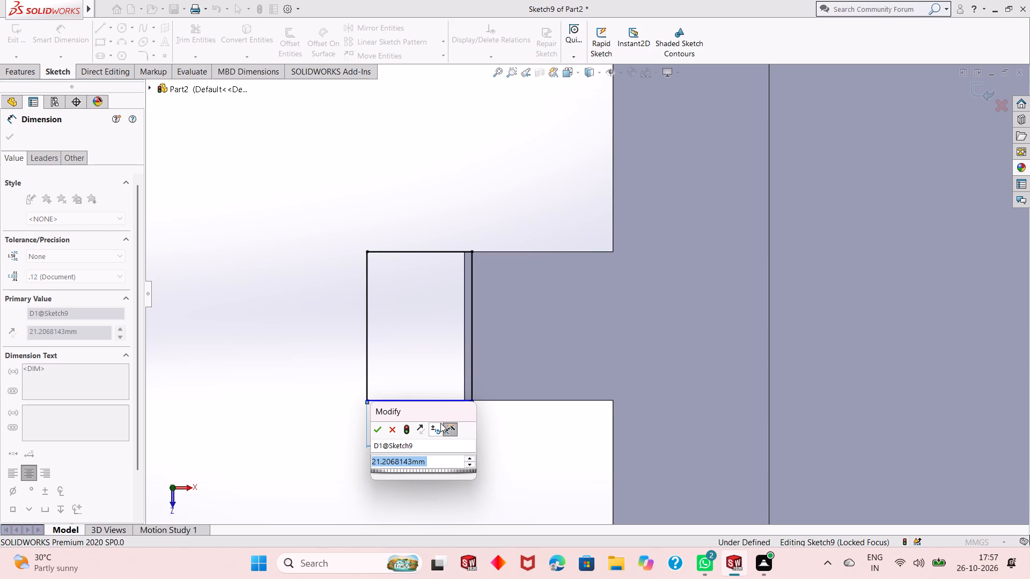
type("31.5")
key("Return")
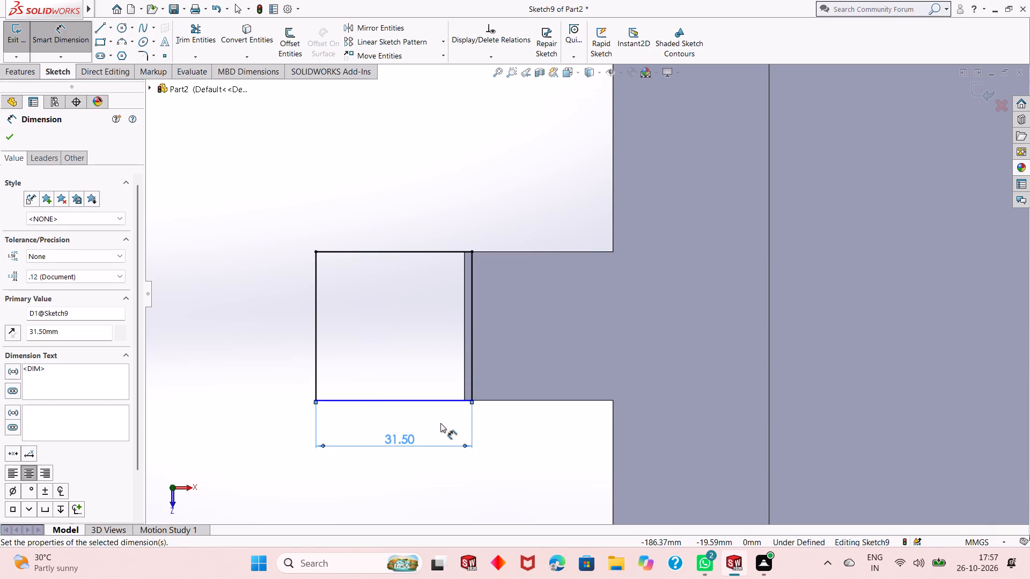
Dimension the Z-direction side of the rectangle at the -X tab to 30 mm.
left_click(313, 293)
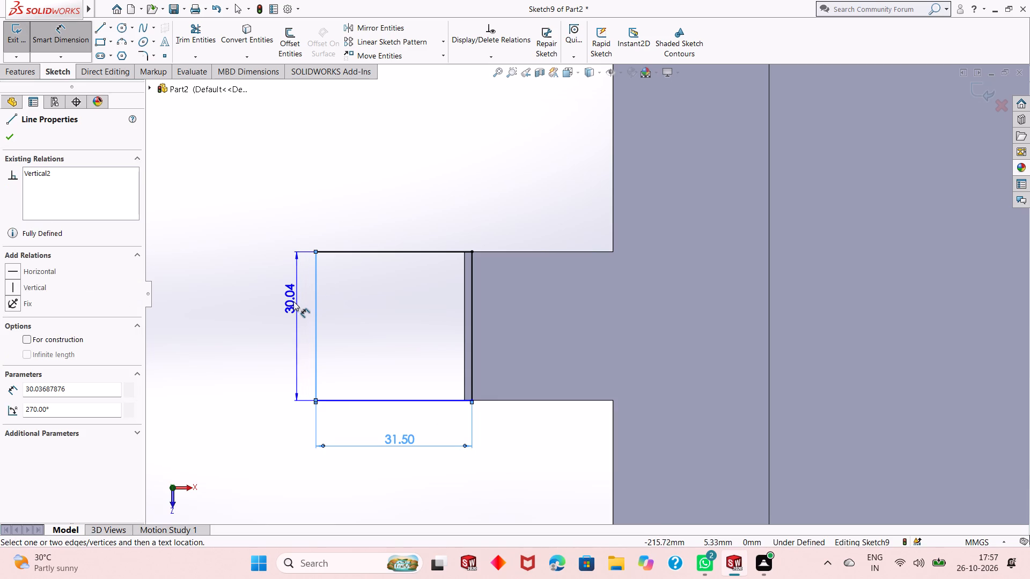
left_click(292, 303)
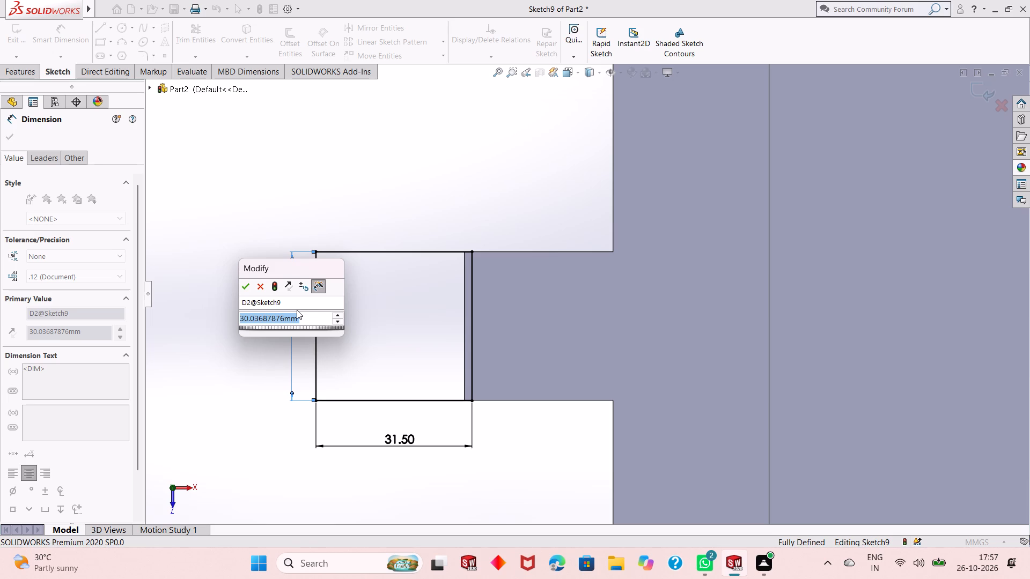
type("30")
key("Return")
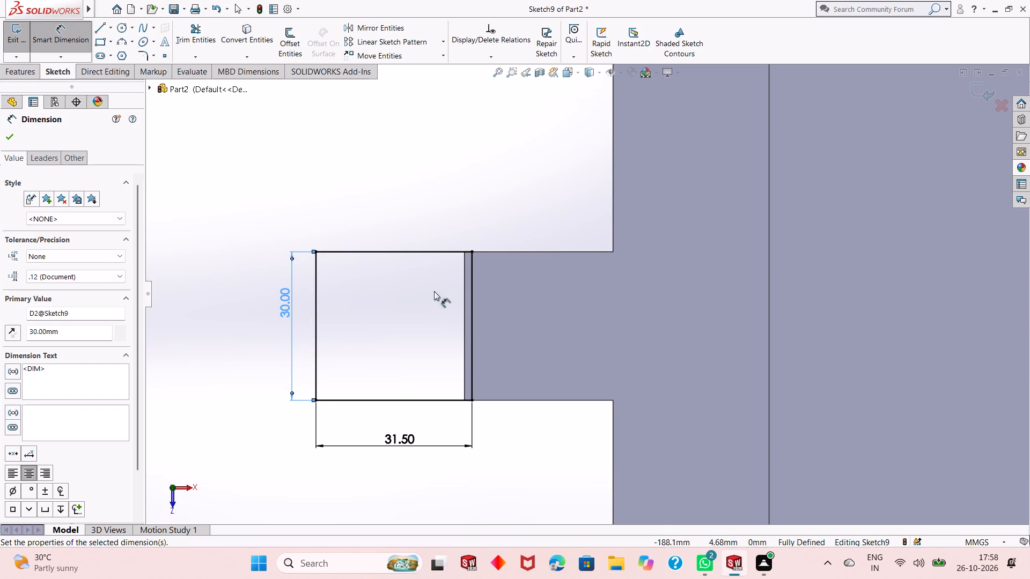
right_click(387, 168)
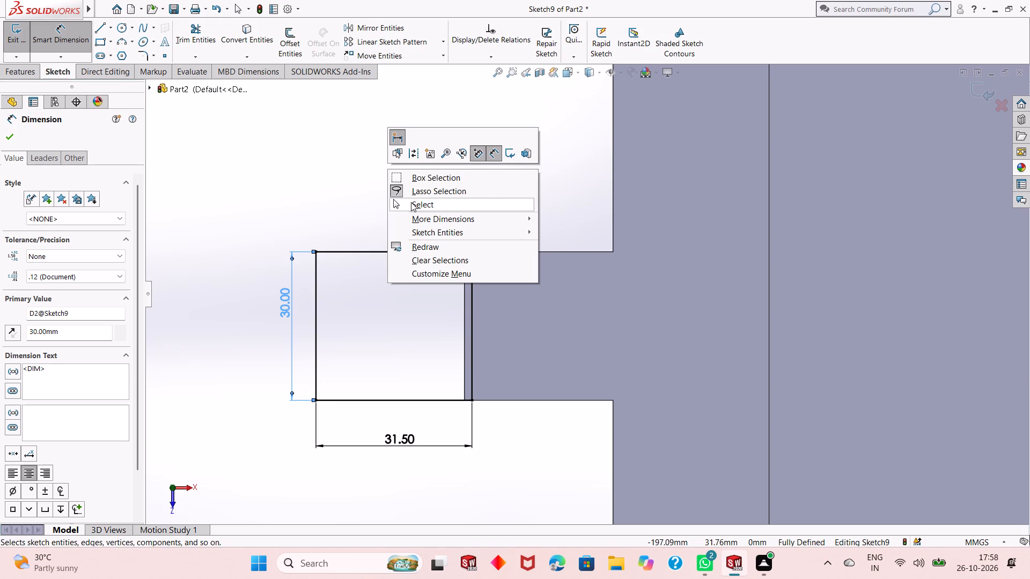
left_click(411, 202)
Examine the dimensioned rectangle at the -X tab and its position on top of the upright lip.
scroll(388, 339, "up", 1)
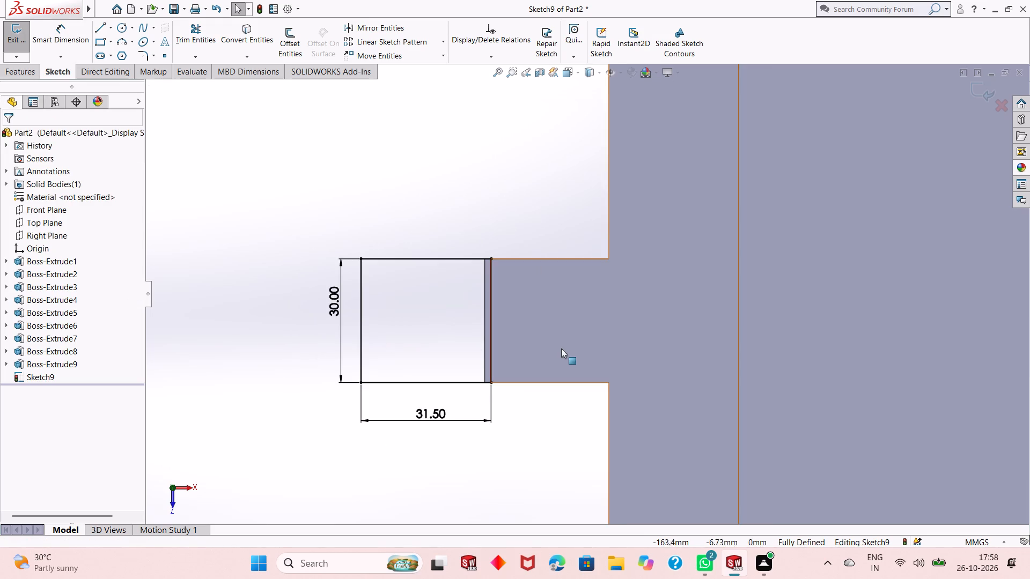
scroll(561, 348, "down", 1)
scroll(391, 337, "up", 1)
scroll(577, 322, "down", 1)
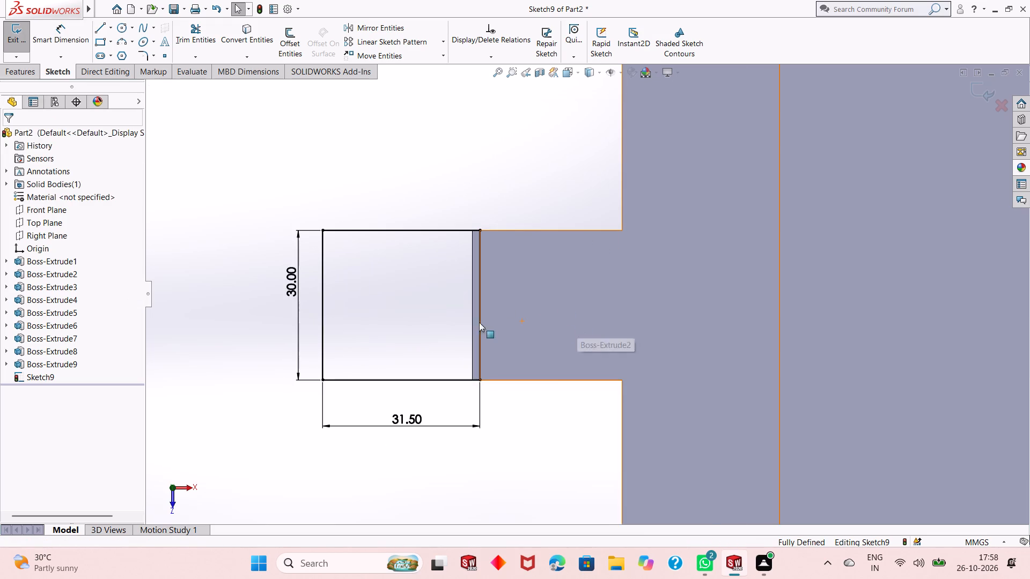
scroll(429, 324, "up", 1)
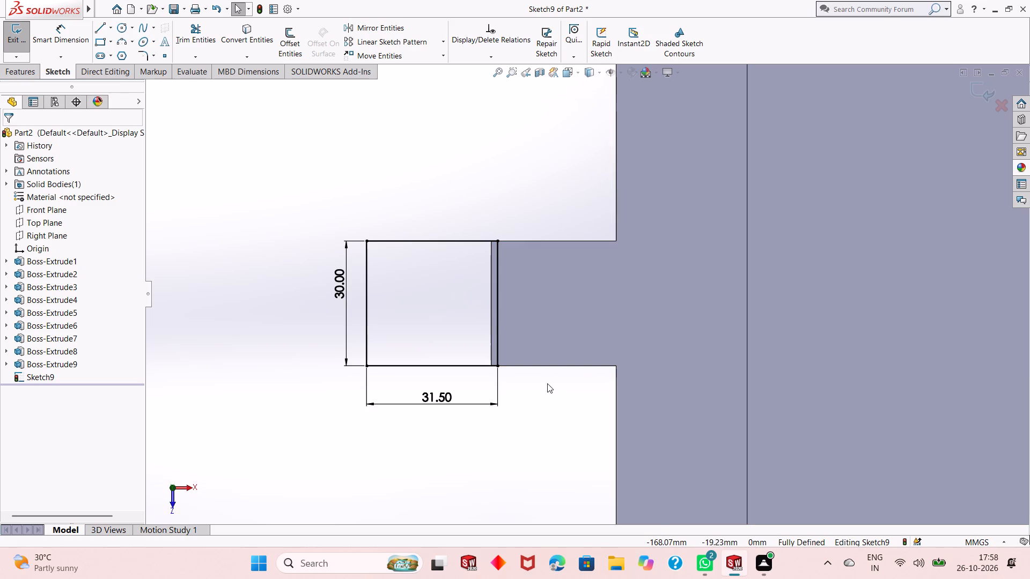
scroll(528, 307, "down", 1)
scroll(447, 316, "up", 1)
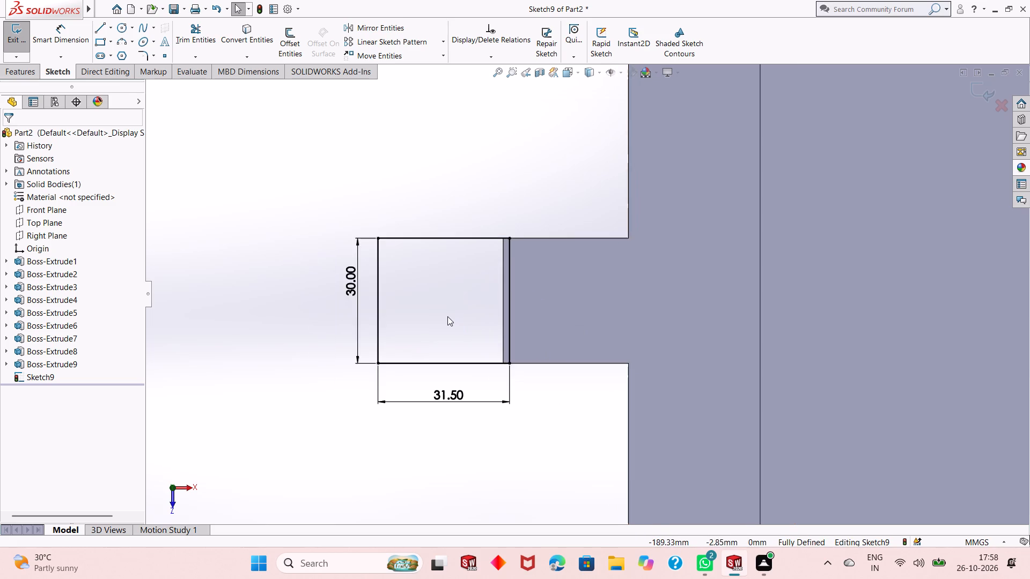
scroll(447, 316, "up", 1)
scroll(681, 312, "down", 1)
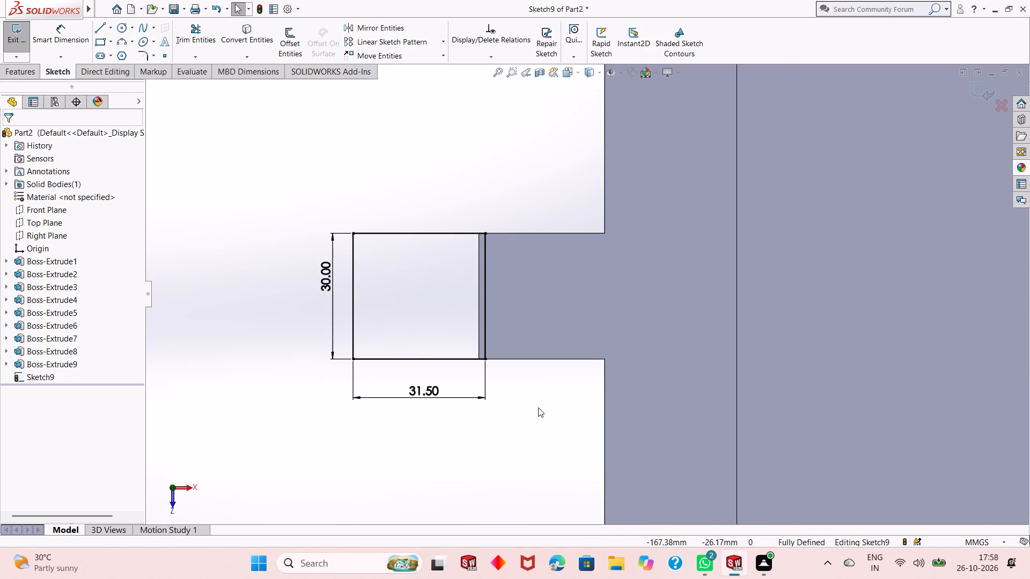
middle_click_drag(535, 386, 526, 315)
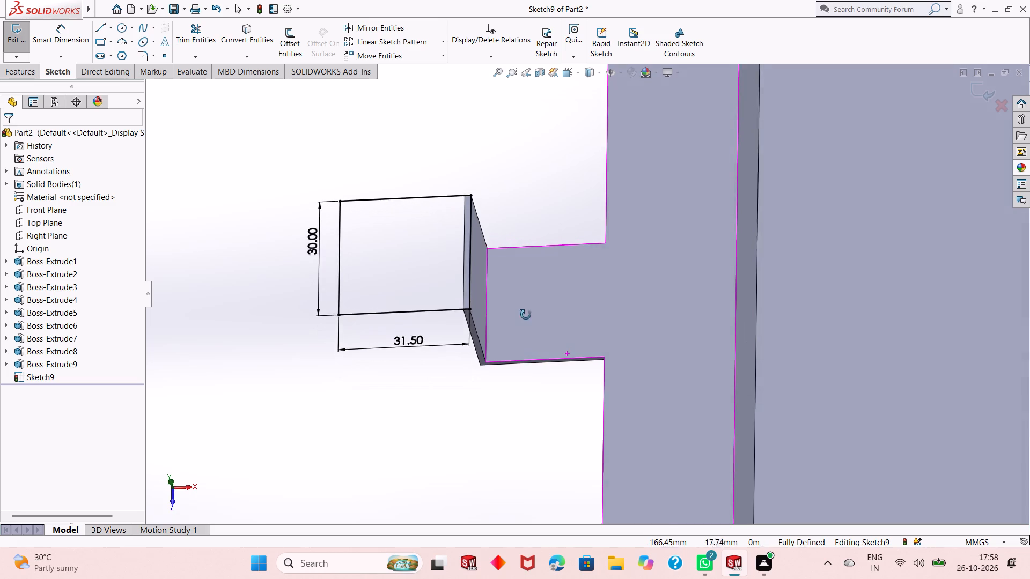
middle_click_drag(526, 315, 531, 299)
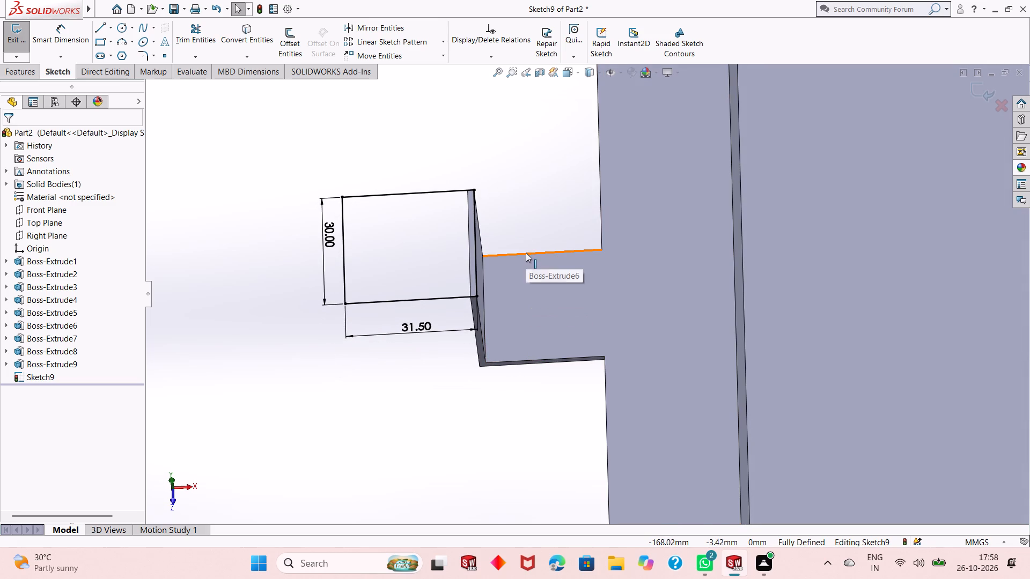
Extrude the -X lip-top rectangle 1.5 mm blind, reversed downward toward the base and merged with the part.
left_click(30, 72)
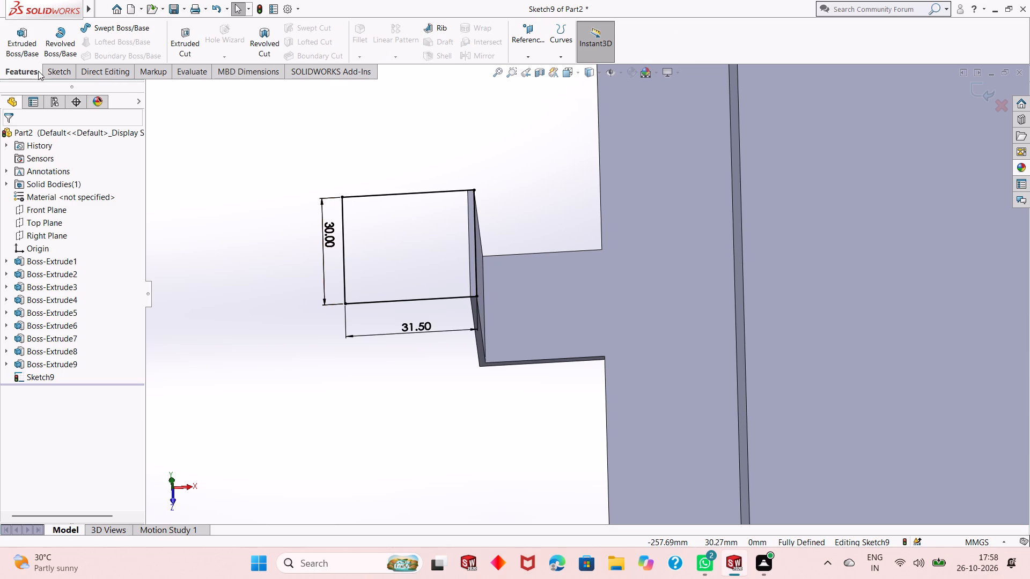
left_click(29, 48)
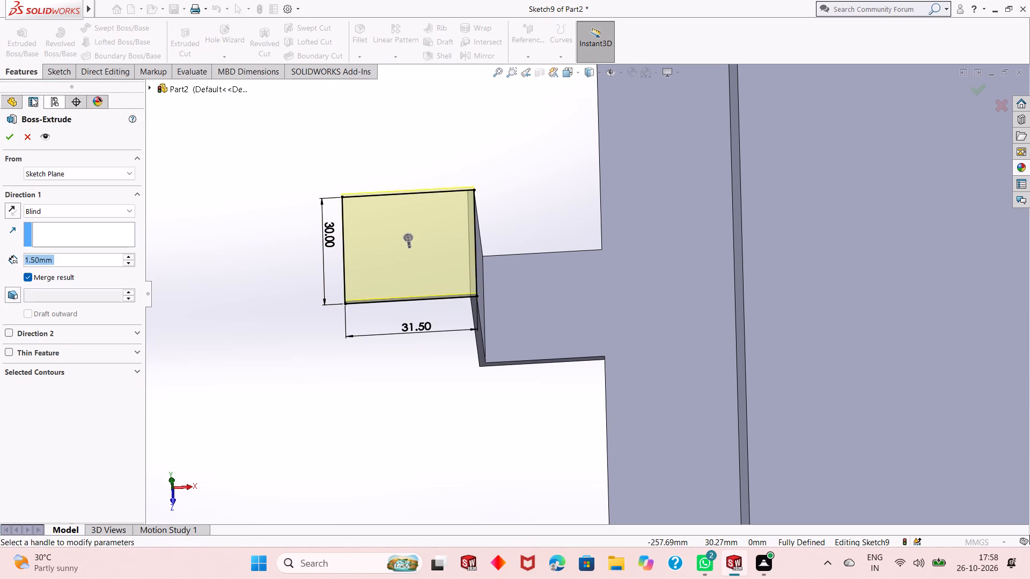
left_click(11, 211)
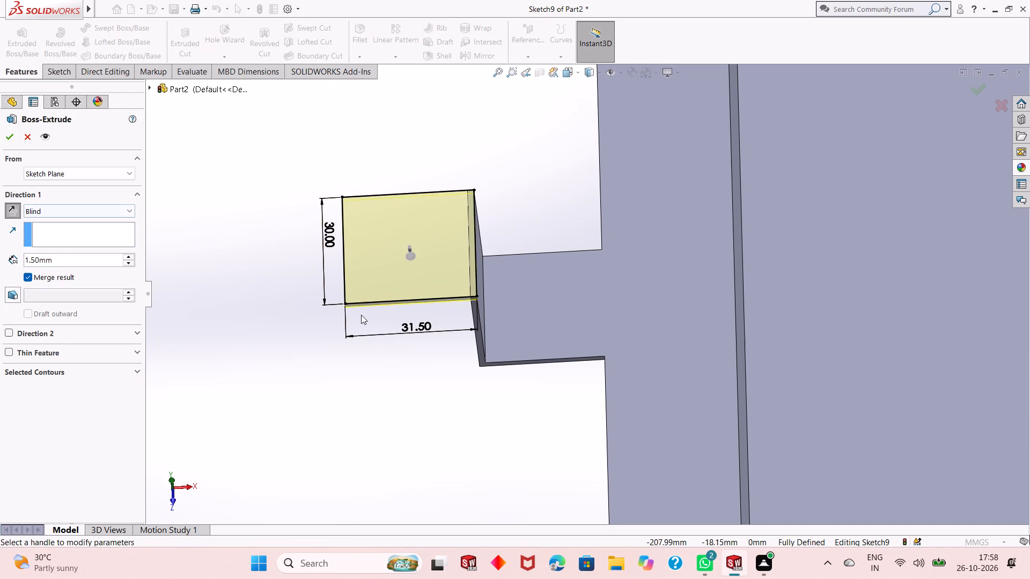
middle_click_drag(391, 327, 400, 287)
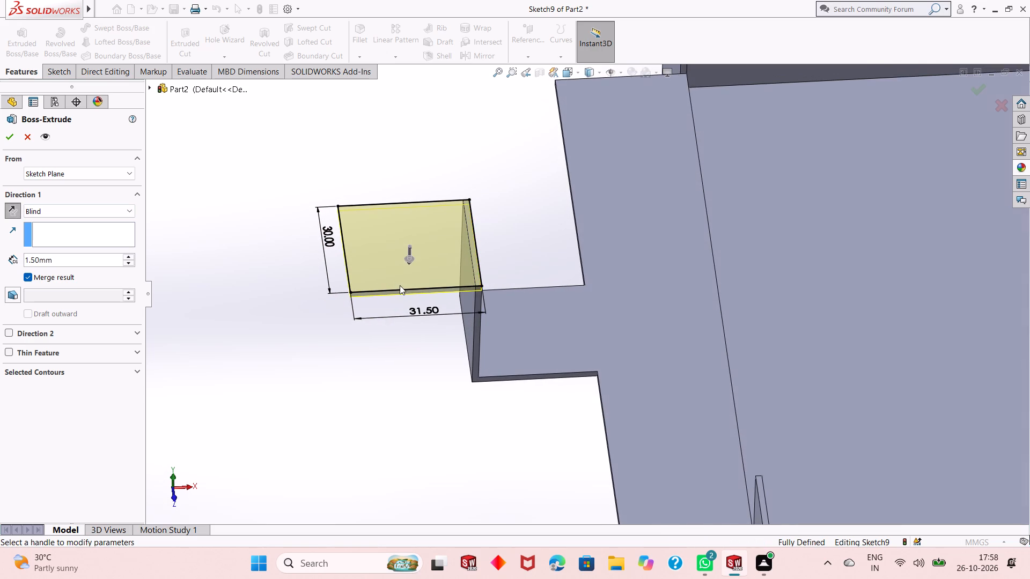
scroll(428, 257, "down", 1)
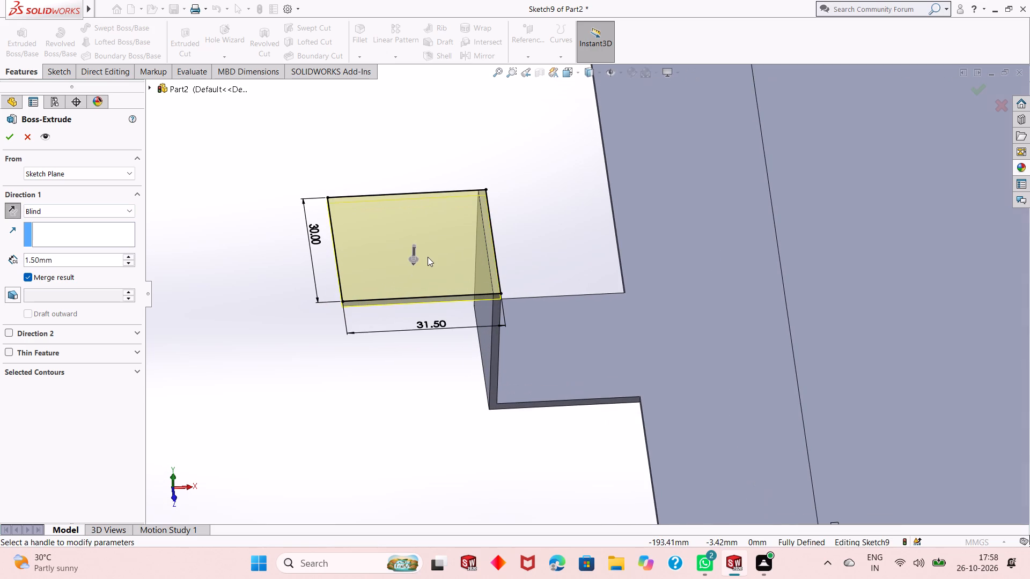
scroll(448, 374, "down", 1)
middle_click_drag(448, 376, 444, 348)
scroll(438, 343, "up", 2)
scroll(531, 247, "down", 1)
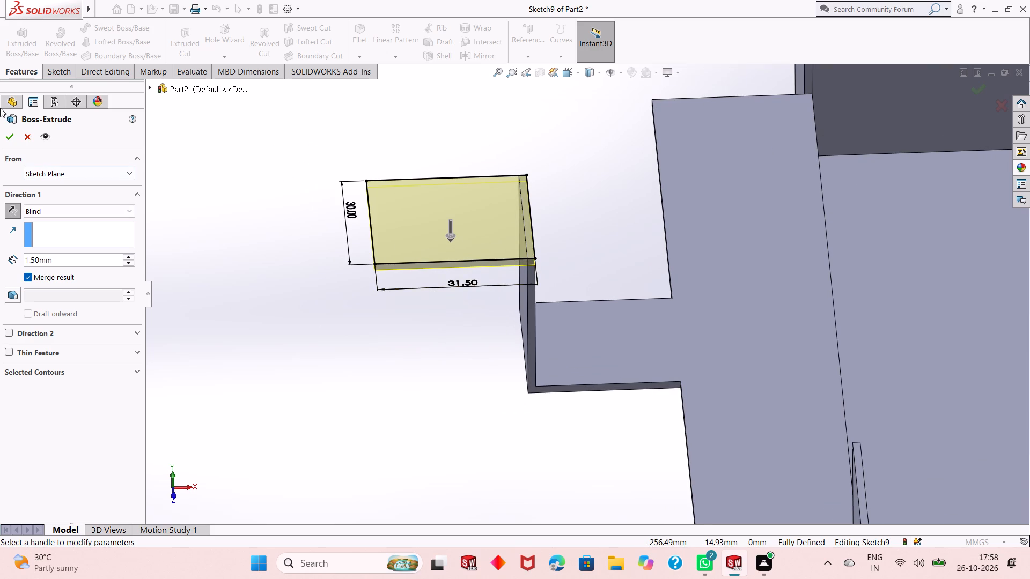
left_click(13, 136)
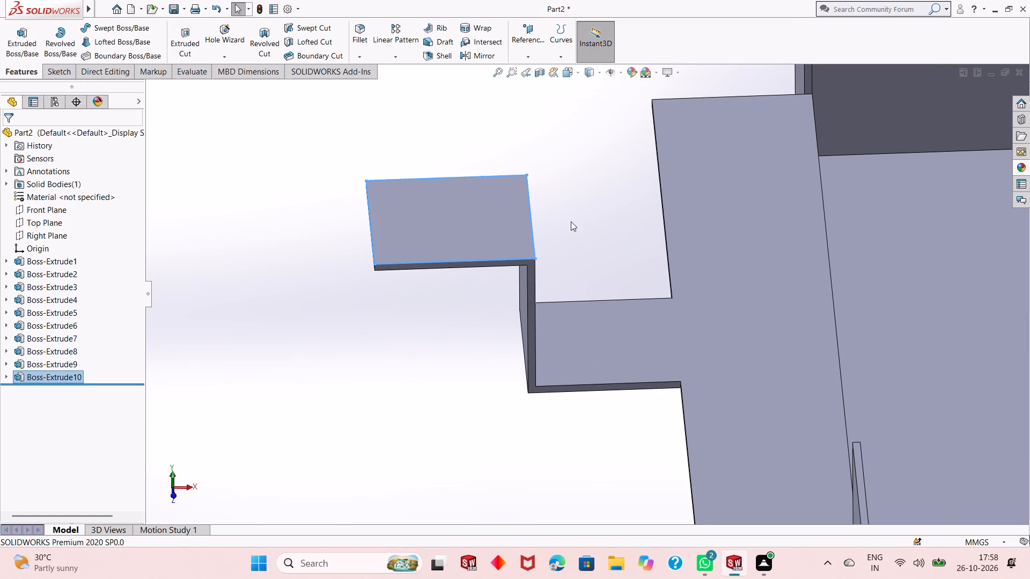
Examine the whole tray from several angles, including both side flanges, the tabs, the upright lips and the lip-top extensions.
left_click(571, 221)
scroll(570, 294, "up", 3)
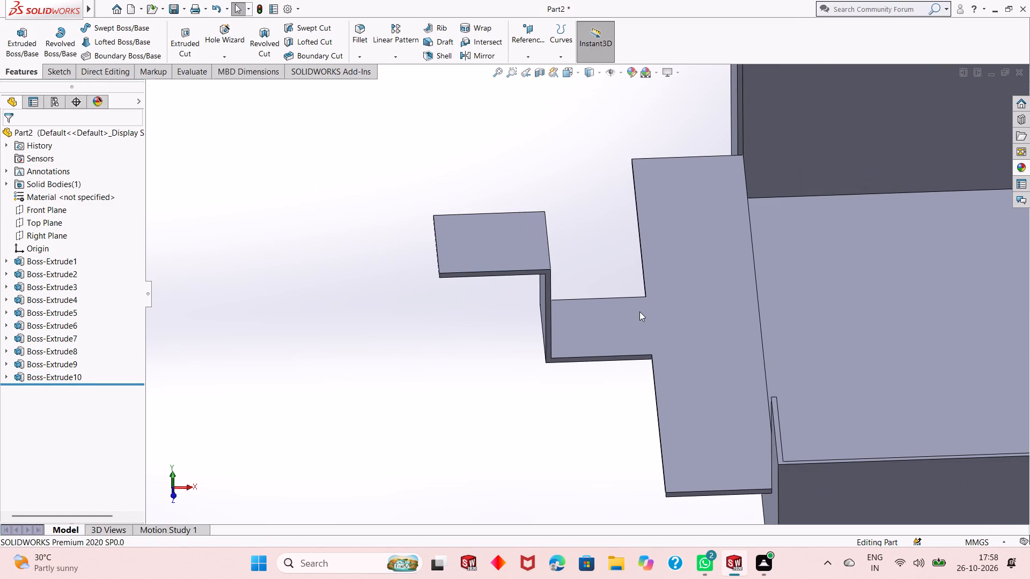
middle_click_drag(643, 328, 623, 250)
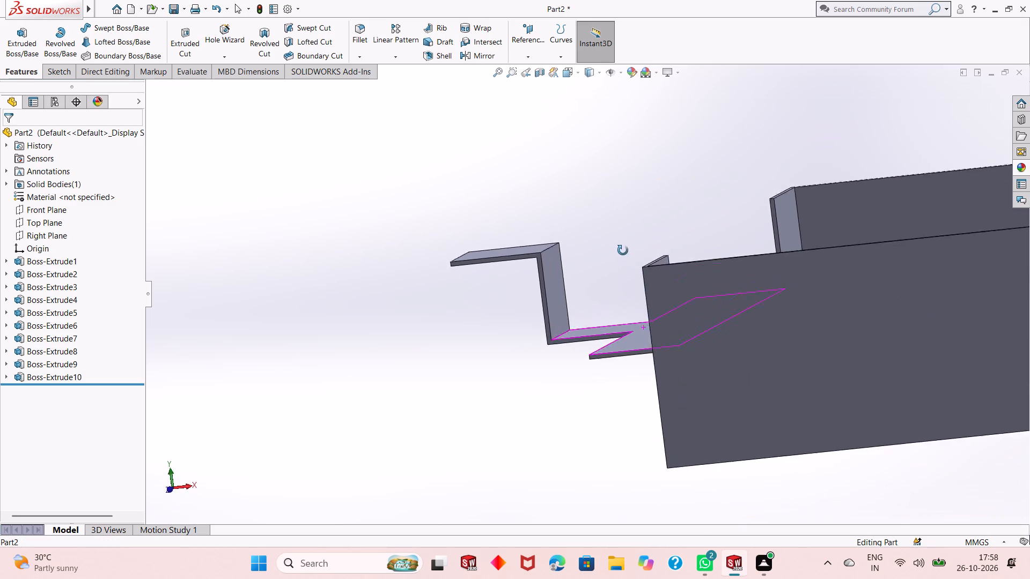
middle_click_drag(623, 250, 613, 320)
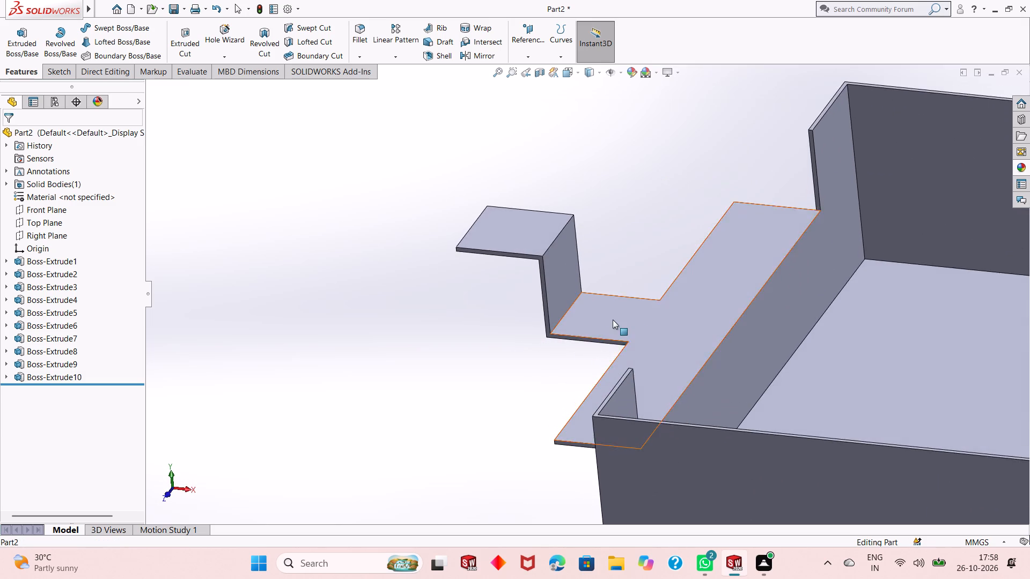
scroll(613, 320, "up", 6)
scroll(883, 304, "down", 1)
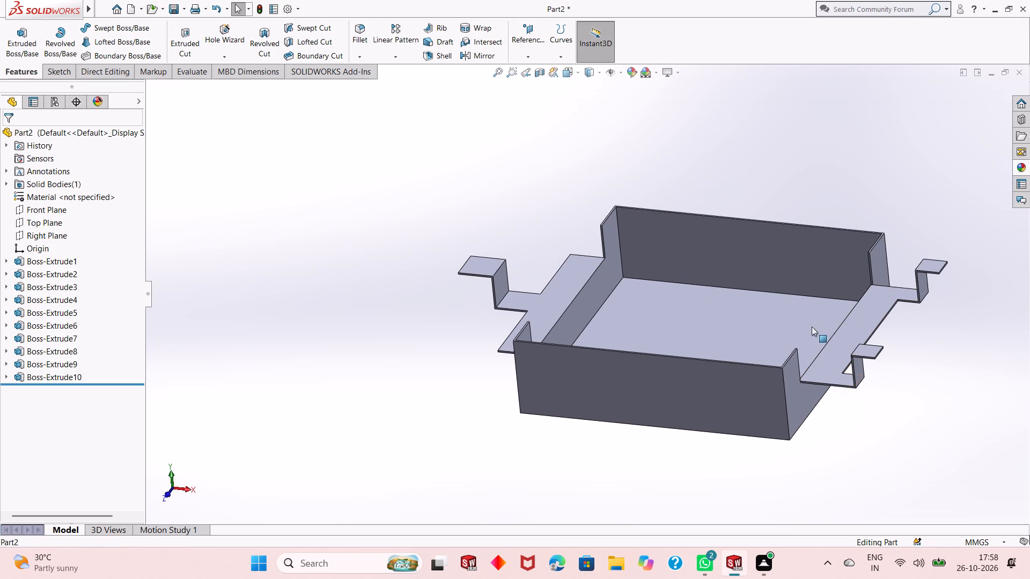
middle_click_drag(744, 309, 712, 307)
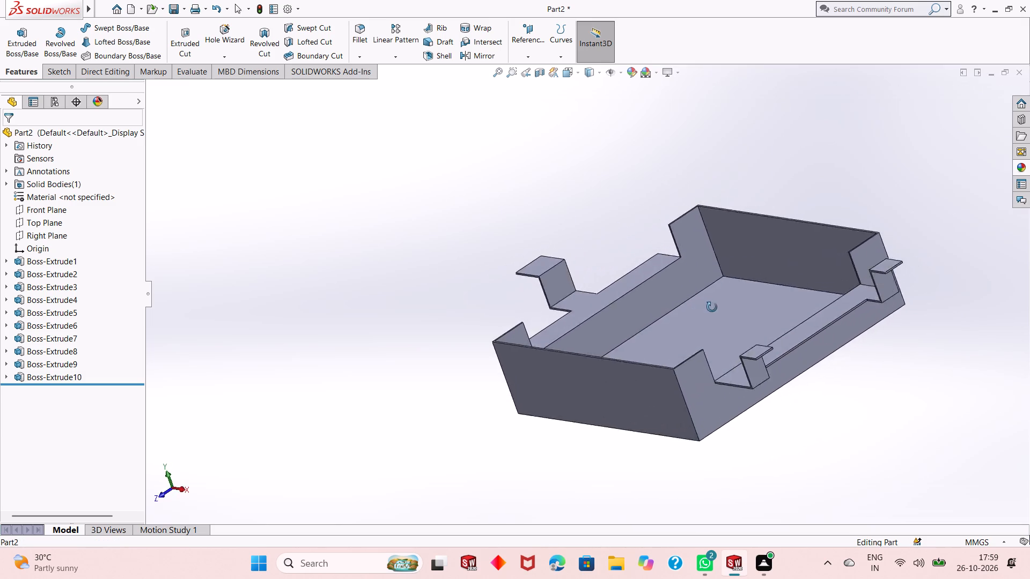
middle_click_drag(712, 307, 689, 322)
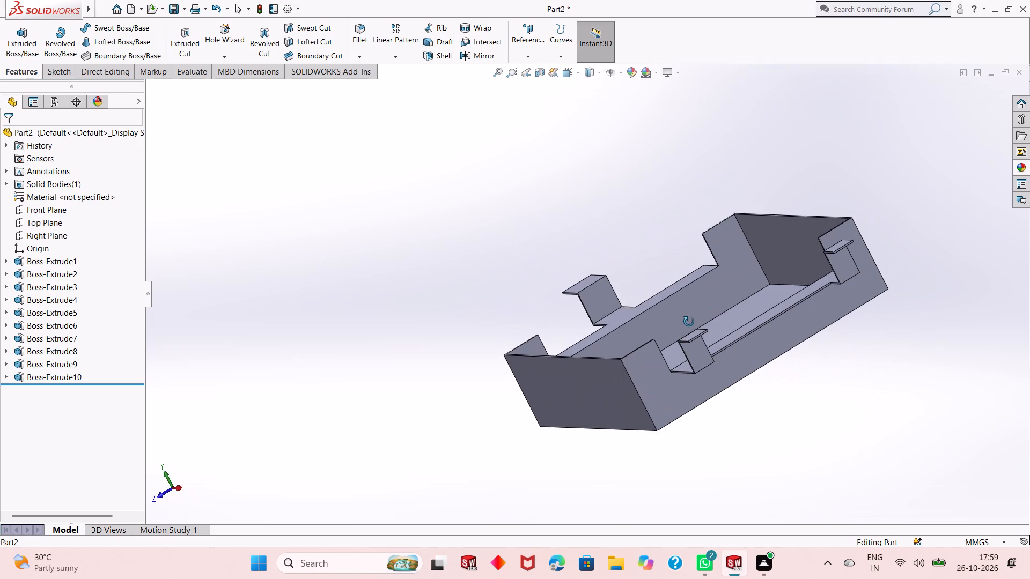
middle_click_drag(689, 322, 730, 361)
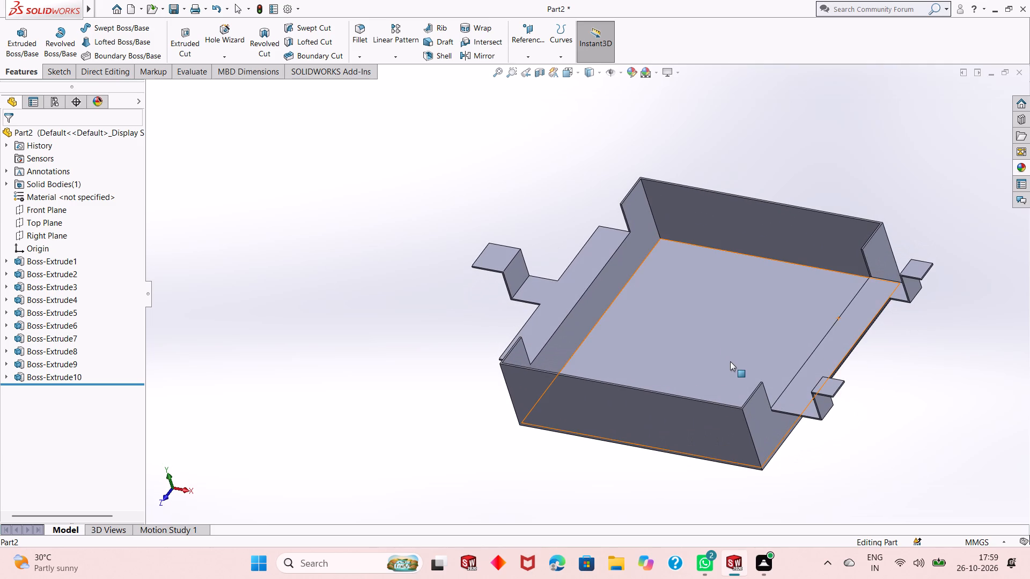
middle_click_drag(885, 382, 894, 354)
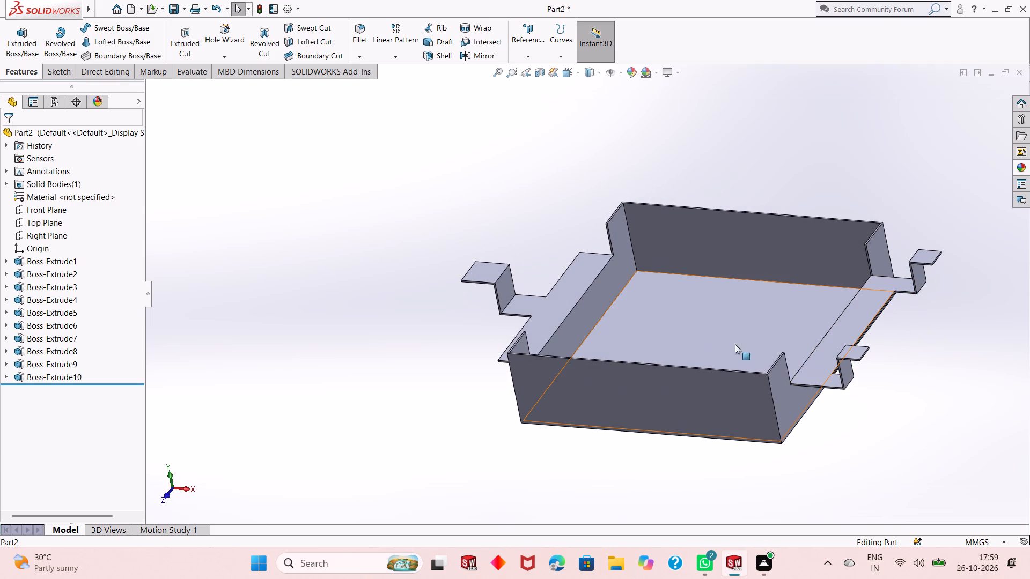
scroll(689, 323, "down", 1)
middle_click_drag(688, 299, 688, 302)
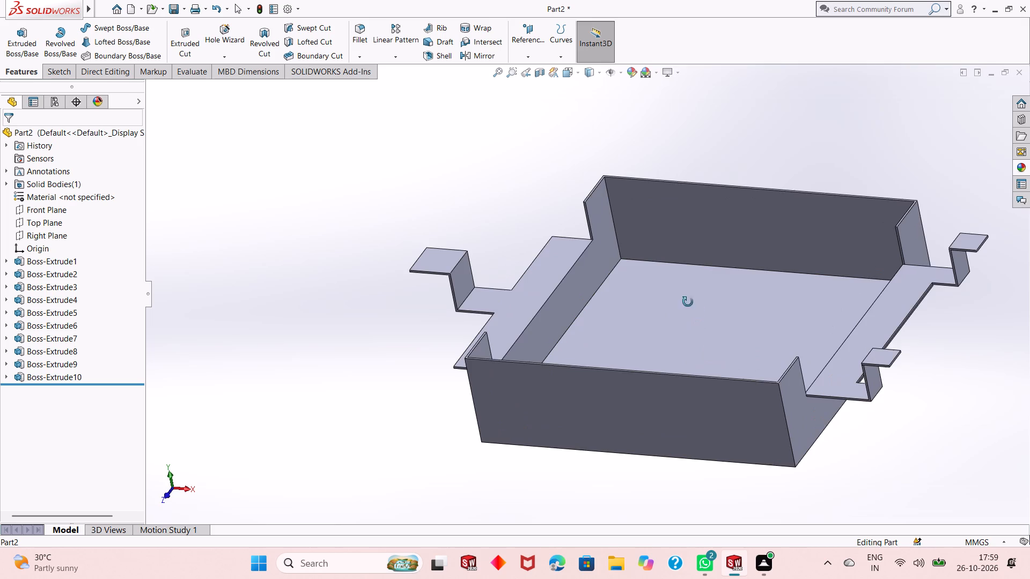
middle_click_drag(688, 302, 688, 331)
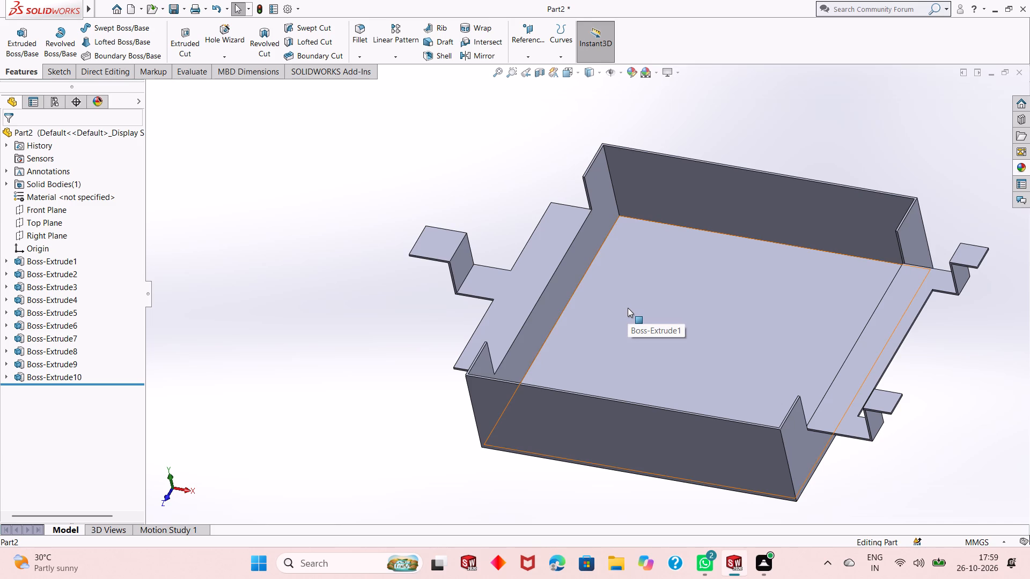
Inspect the extrude settings and the sketch behind Boss-Extrude2, the side-wall feature, without changing them.
left_click(535, 272)
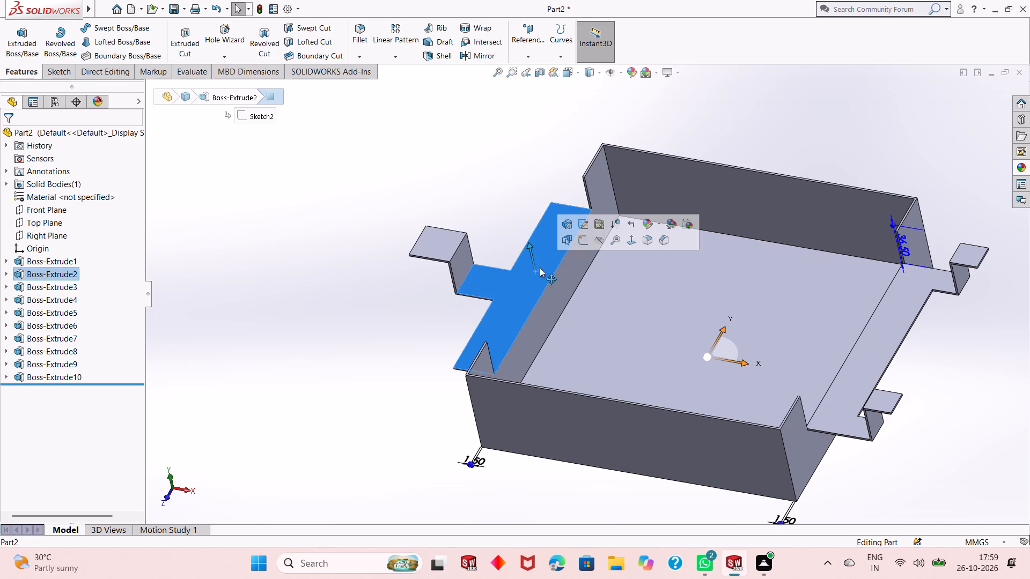
left_click(565, 224)
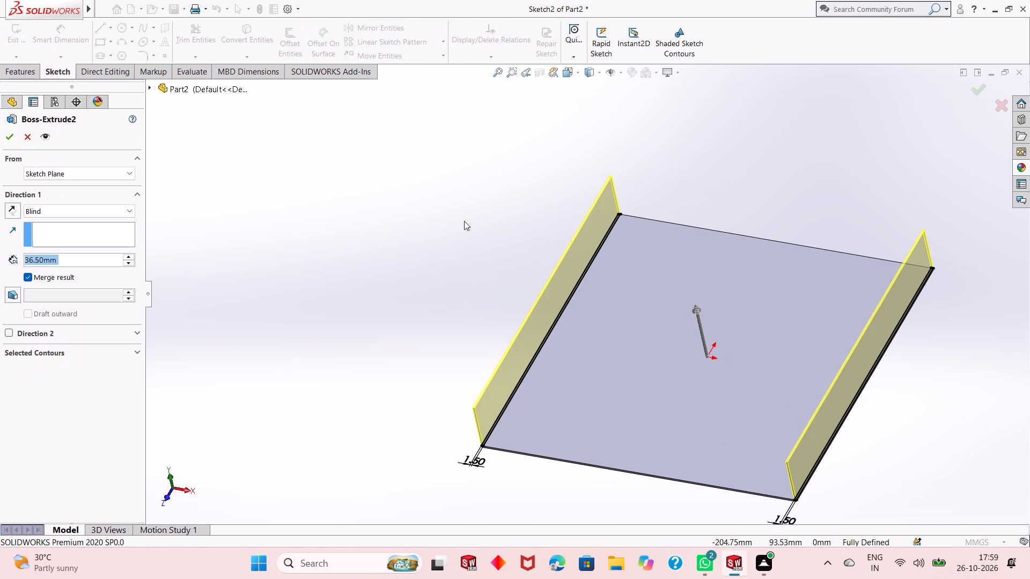
left_click(22, 140)
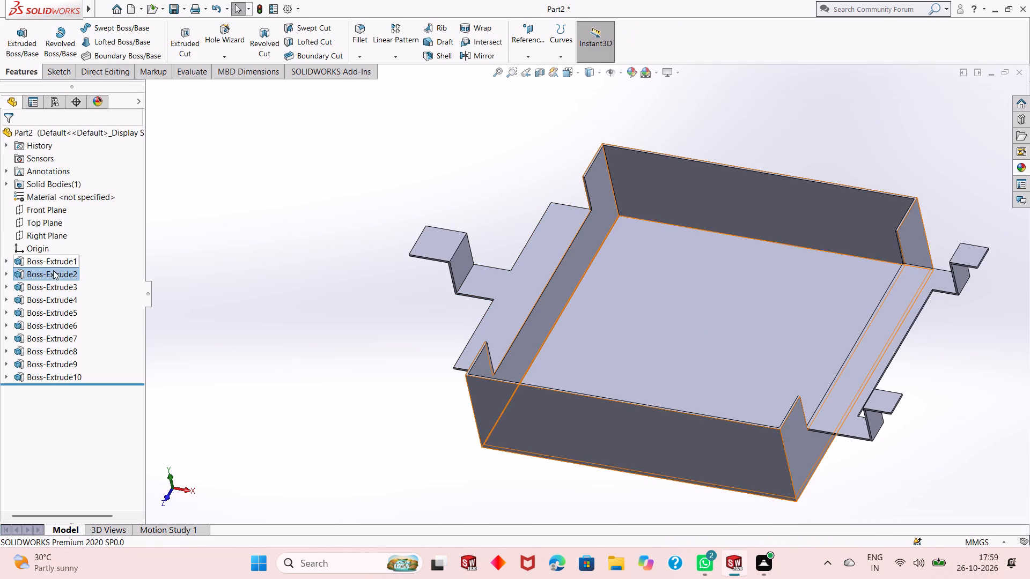
left_click(68, 273)
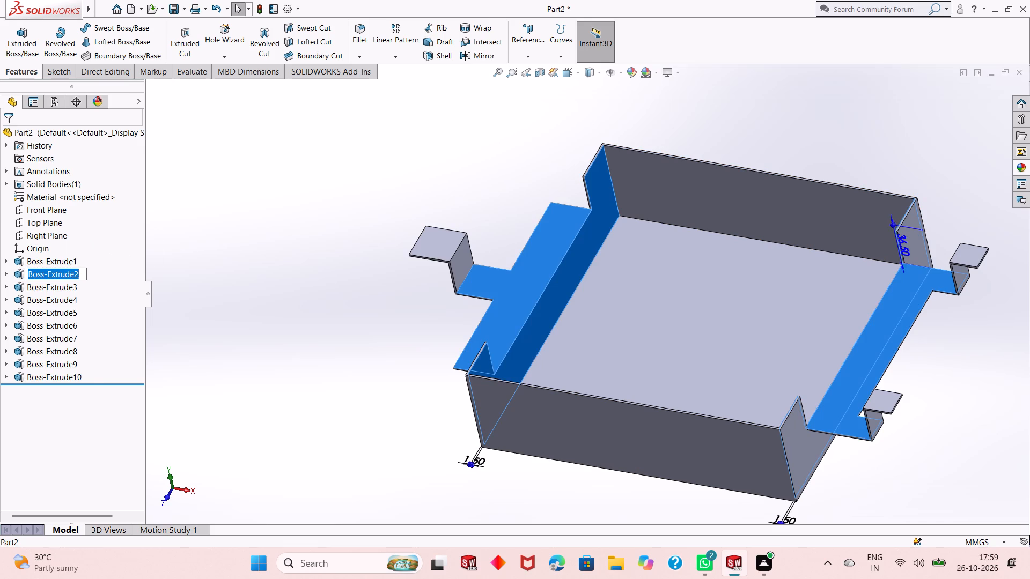
right_click(68, 272)
left_click(284, 237)
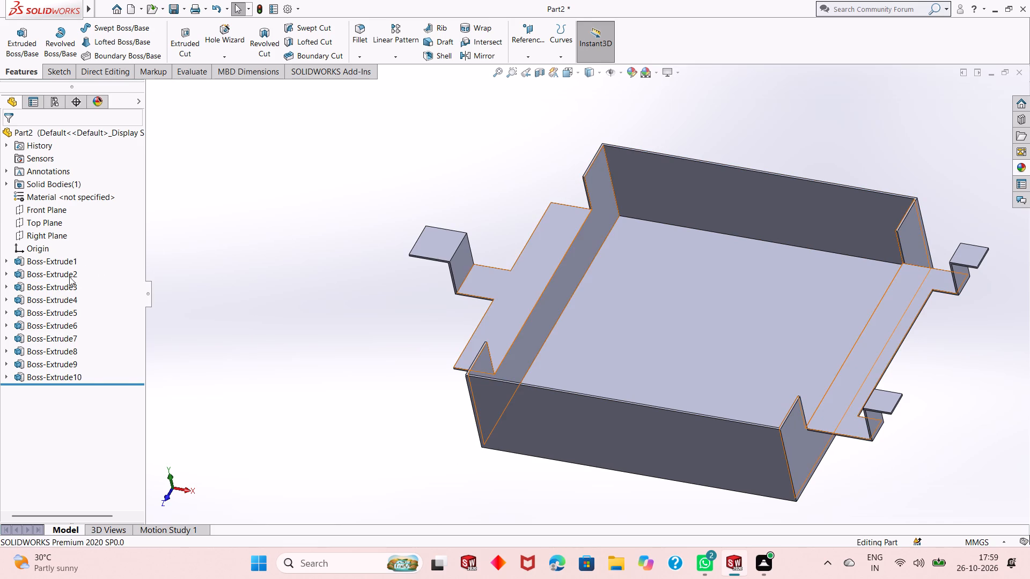
right_click(69, 277)
left_click(83, 243)
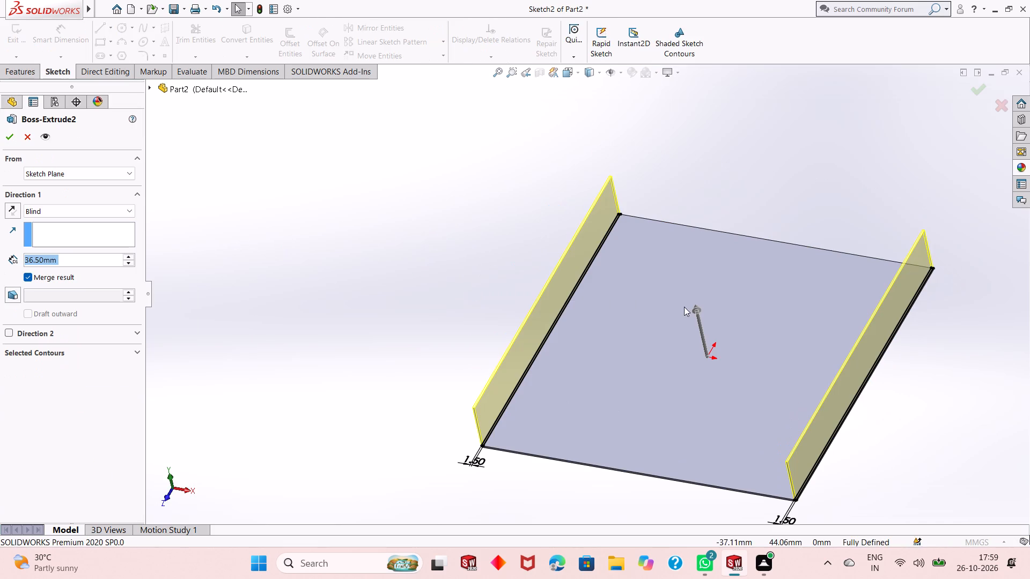
left_click(26, 132)
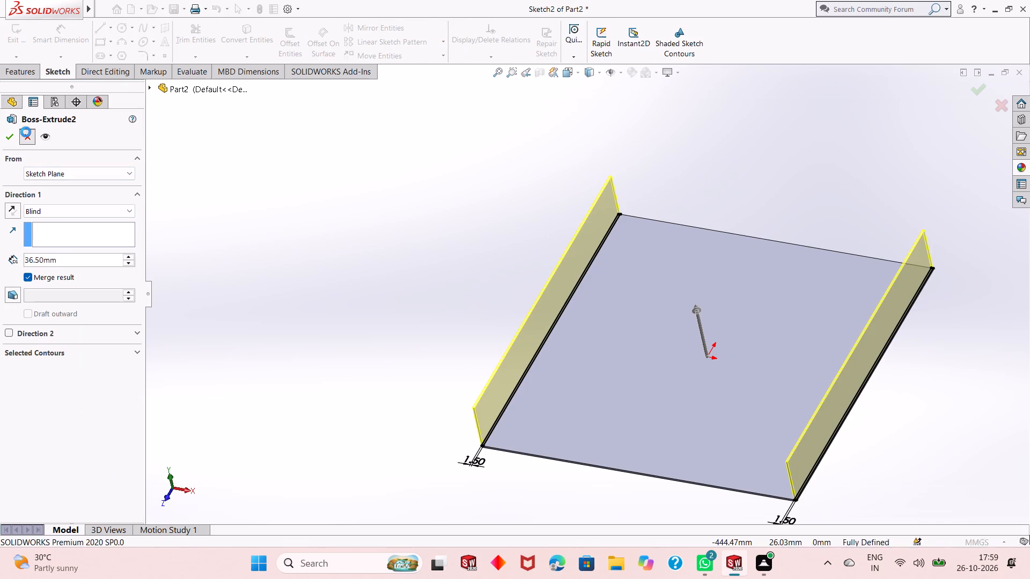
right_click(53, 273)
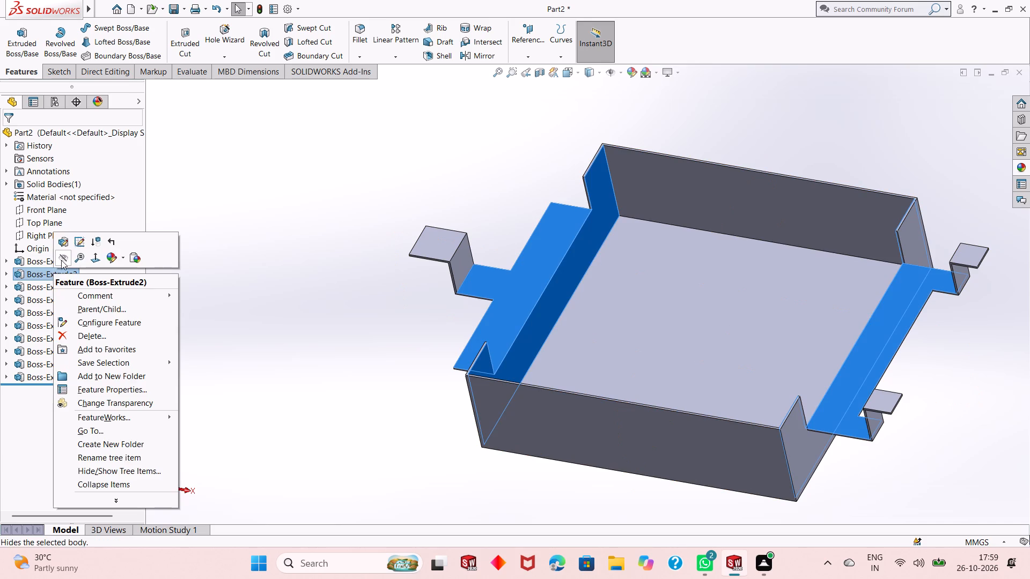
left_click(79, 240)
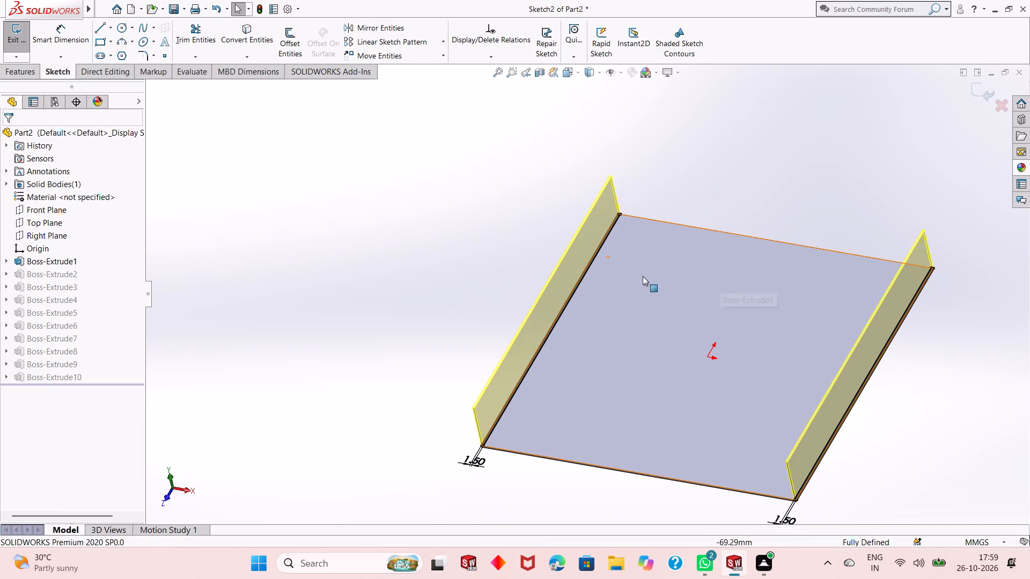
scroll(562, 337, "up", 1)
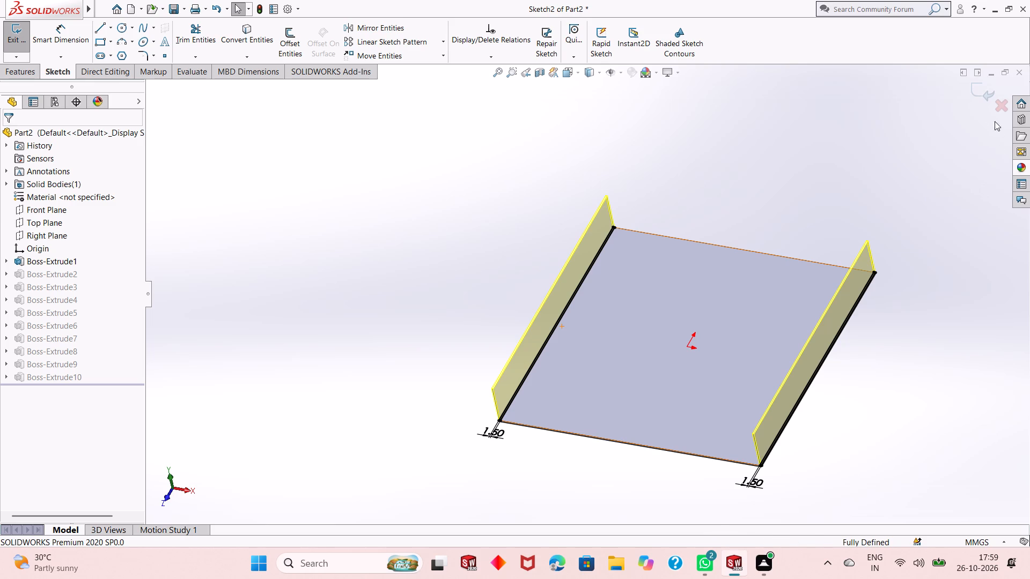
left_click(982, 92)
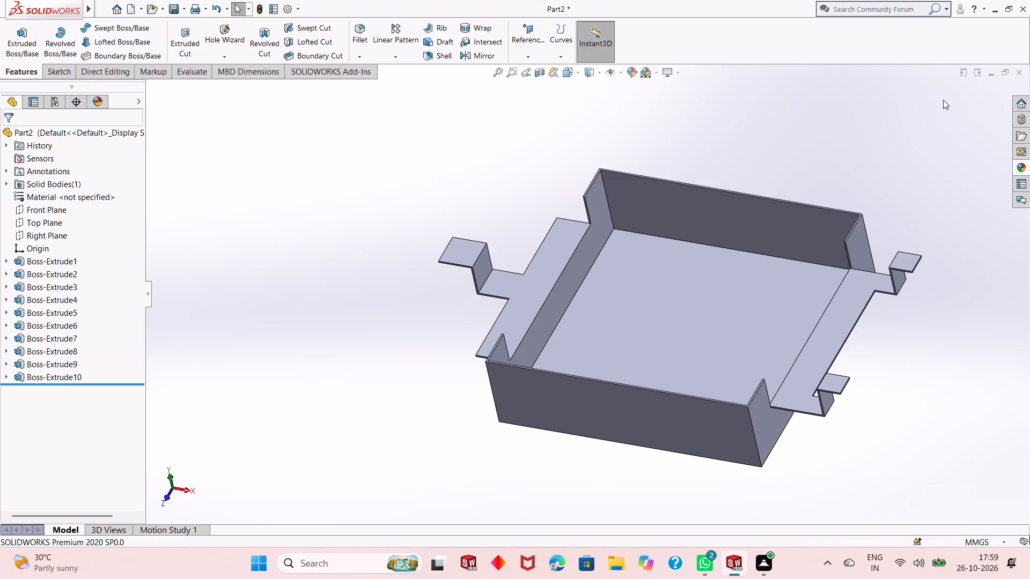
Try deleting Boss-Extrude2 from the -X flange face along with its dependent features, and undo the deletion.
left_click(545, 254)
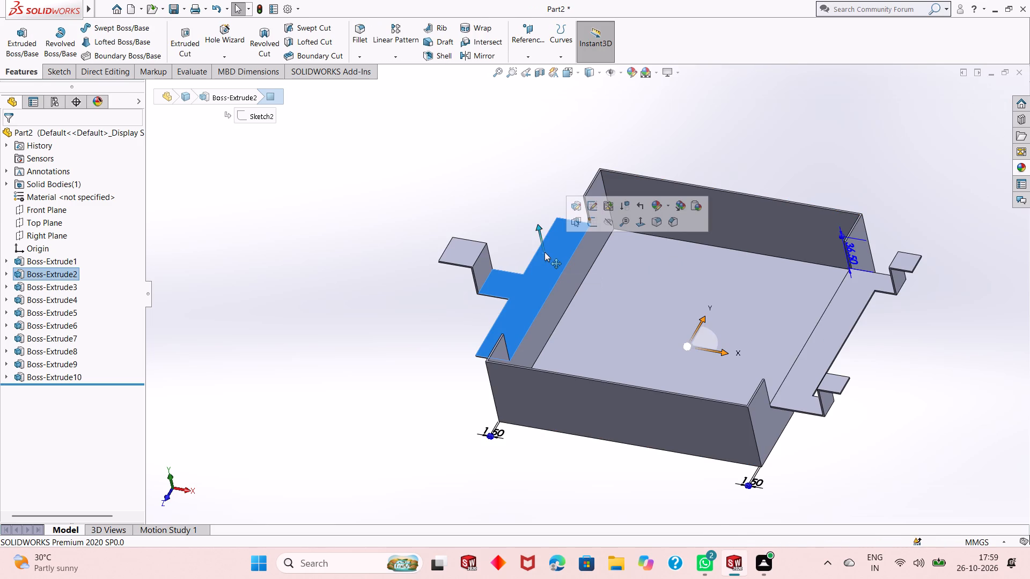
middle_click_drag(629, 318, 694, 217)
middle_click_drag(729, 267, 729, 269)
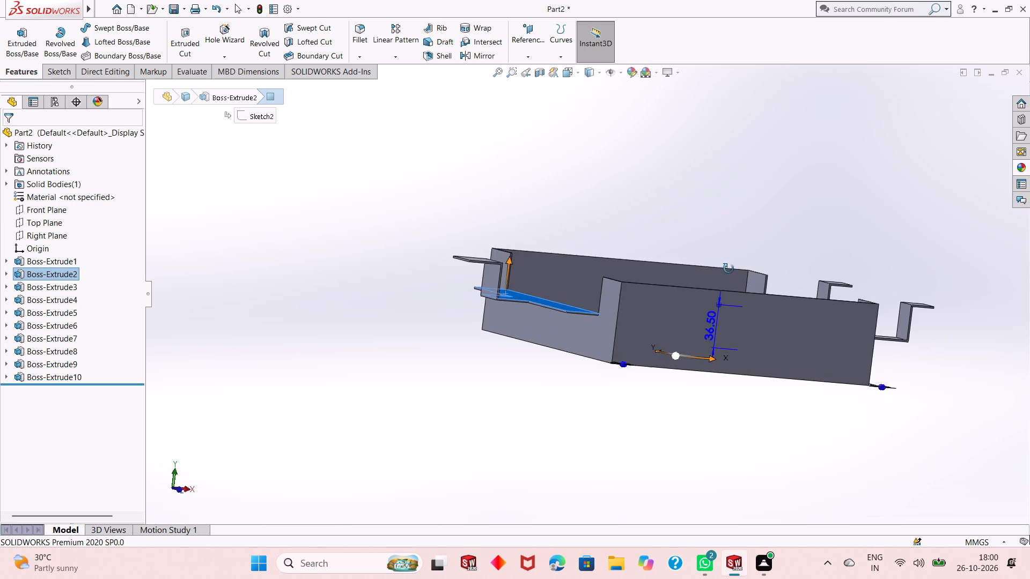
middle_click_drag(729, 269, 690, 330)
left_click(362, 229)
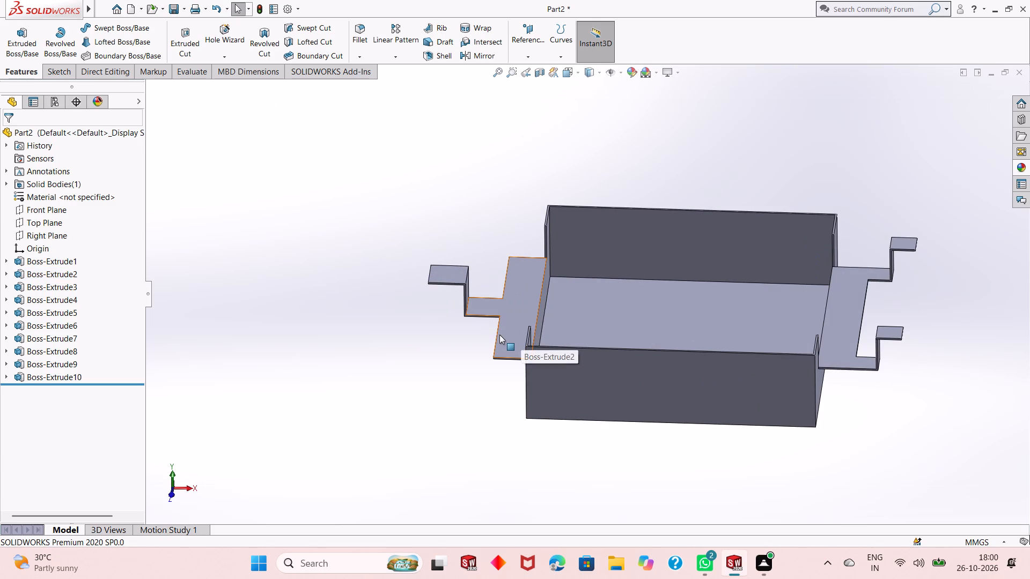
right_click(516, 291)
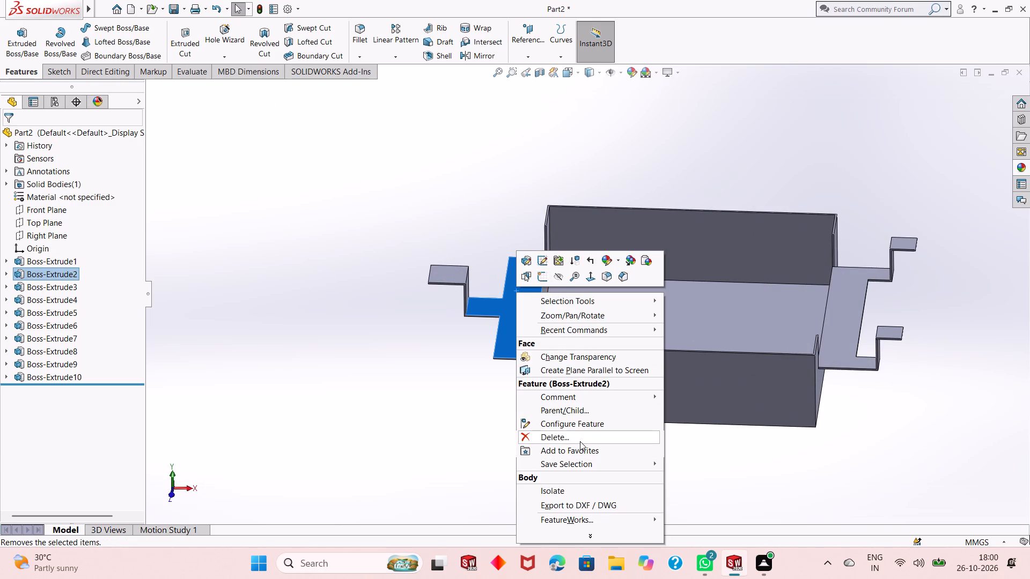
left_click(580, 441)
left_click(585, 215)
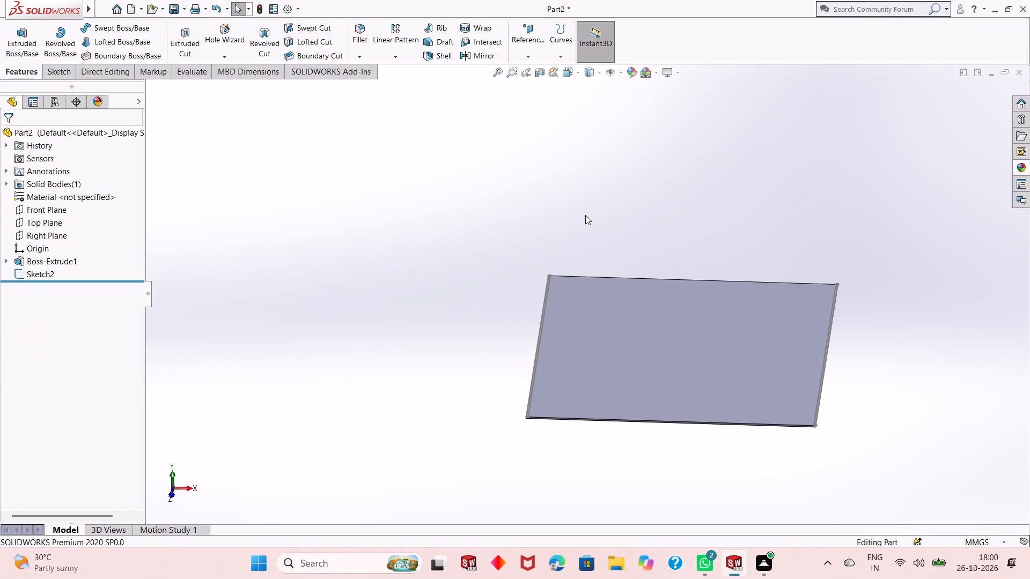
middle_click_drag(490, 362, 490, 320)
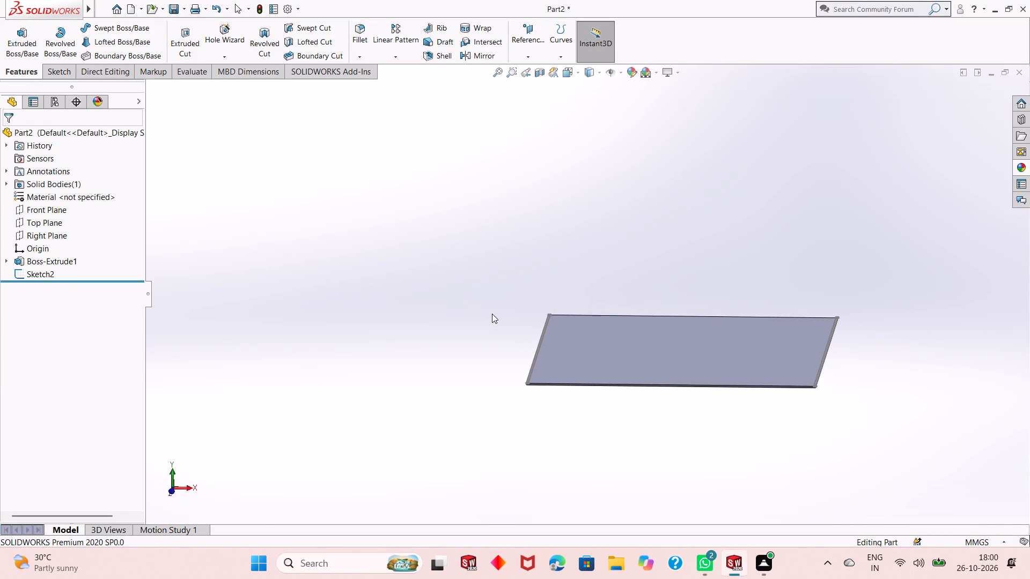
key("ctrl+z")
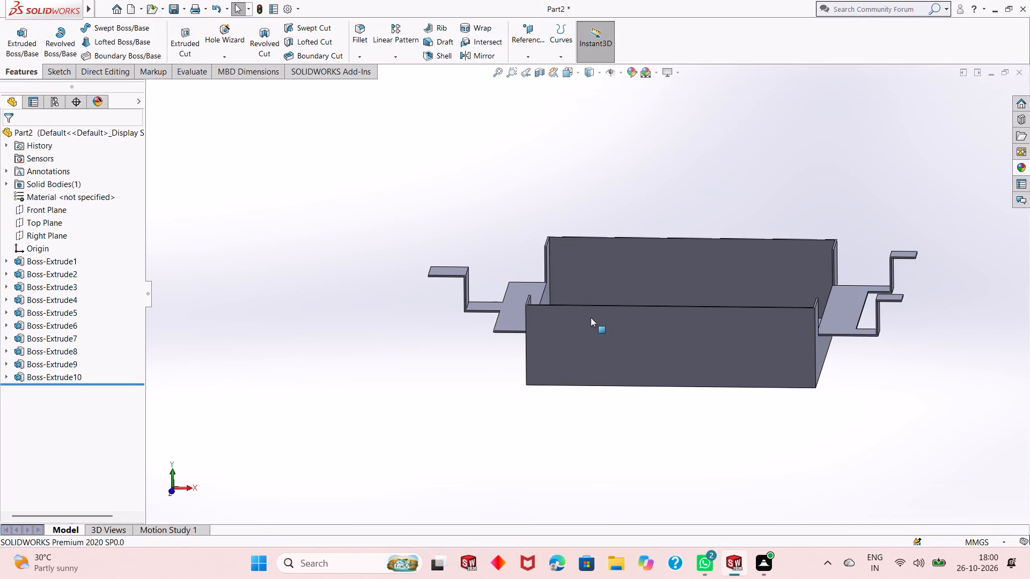
Examine the tray's side flanges and the dimensions of Boss-Extrude6 and Boss-Extrude4, viewing the part from several angles.
middle_click_drag(599, 316, 615, 384)
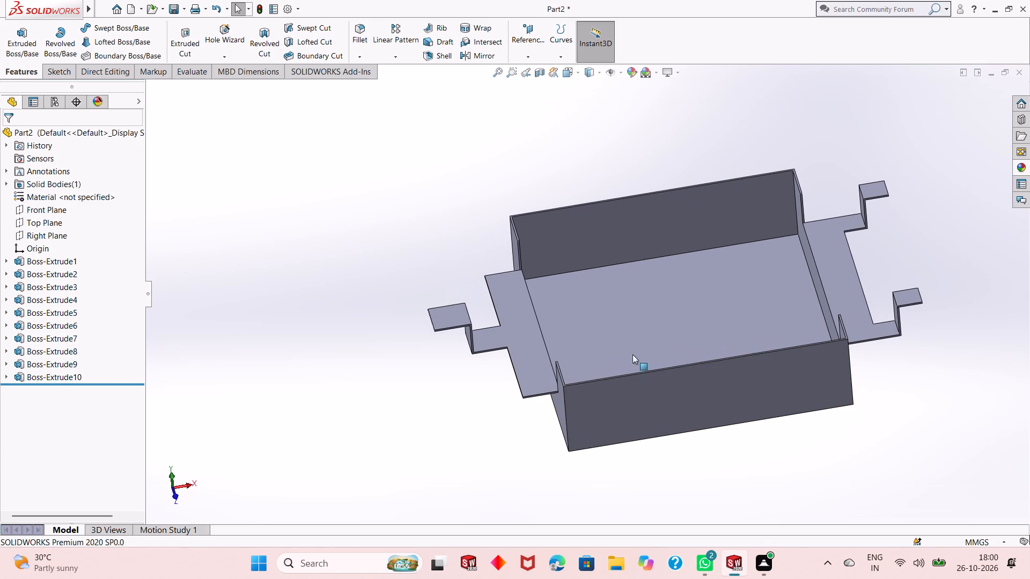
middle_click_drag(649, 331, 649, 309)
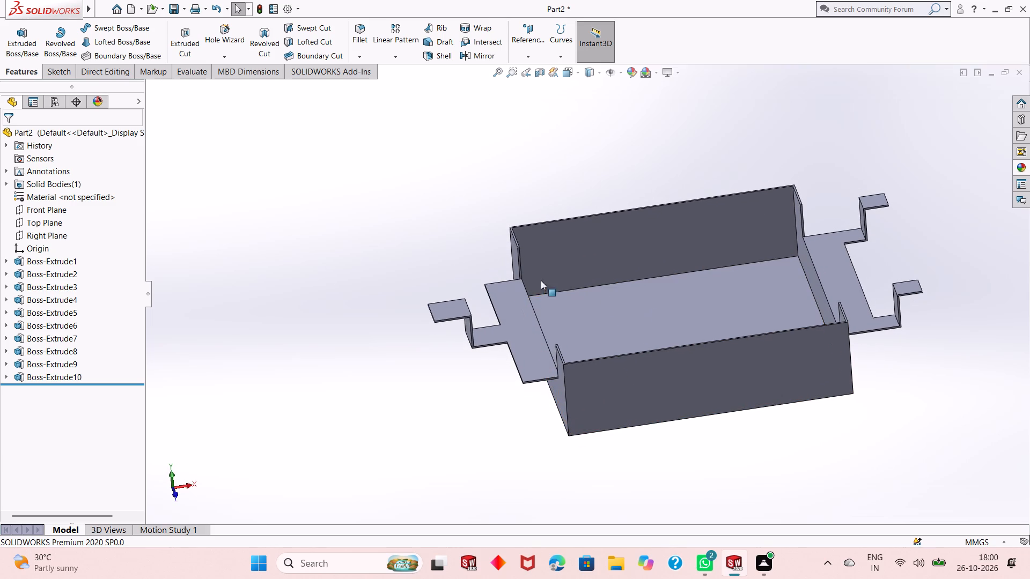
left_click(504, 281)
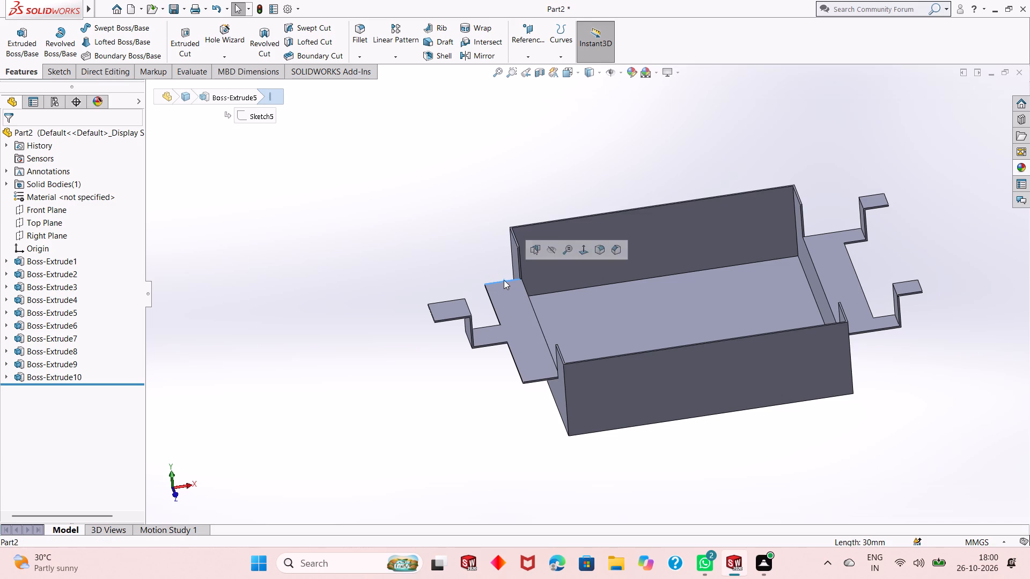
left_click(442, 258)
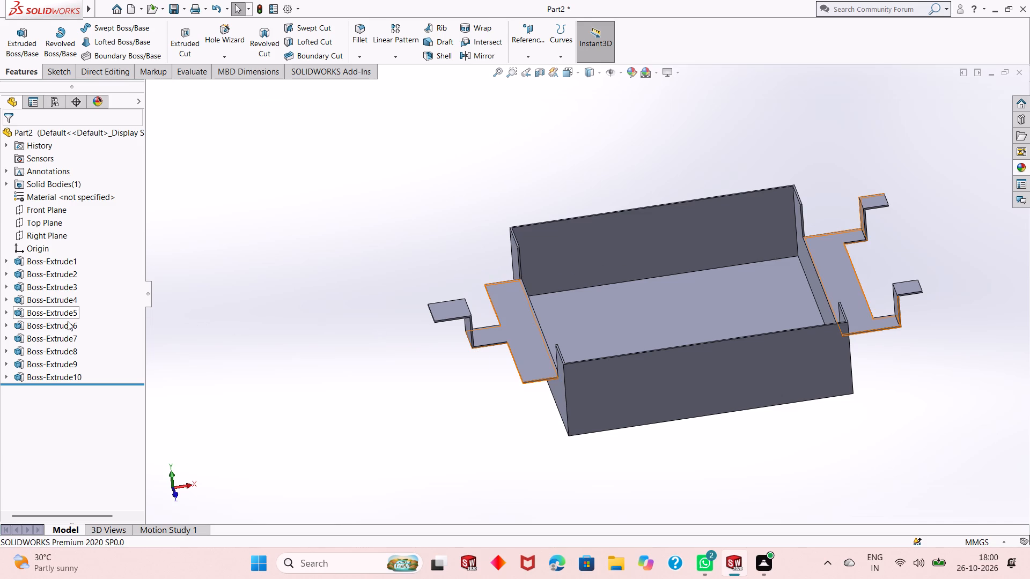
left_click(68, 322)
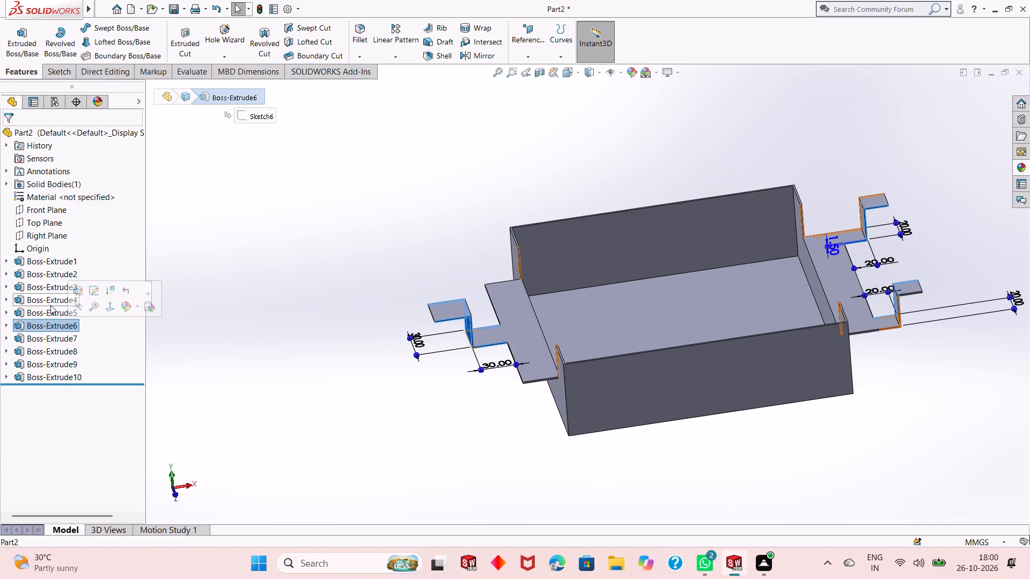
left_click(49, 306)
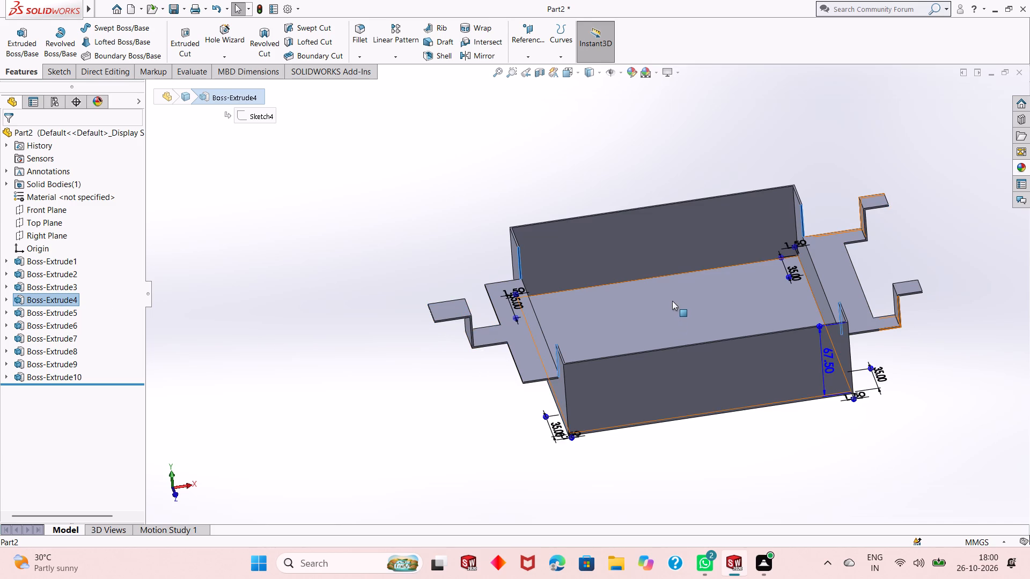
middle_click_drag(672, 301, 674, 442)
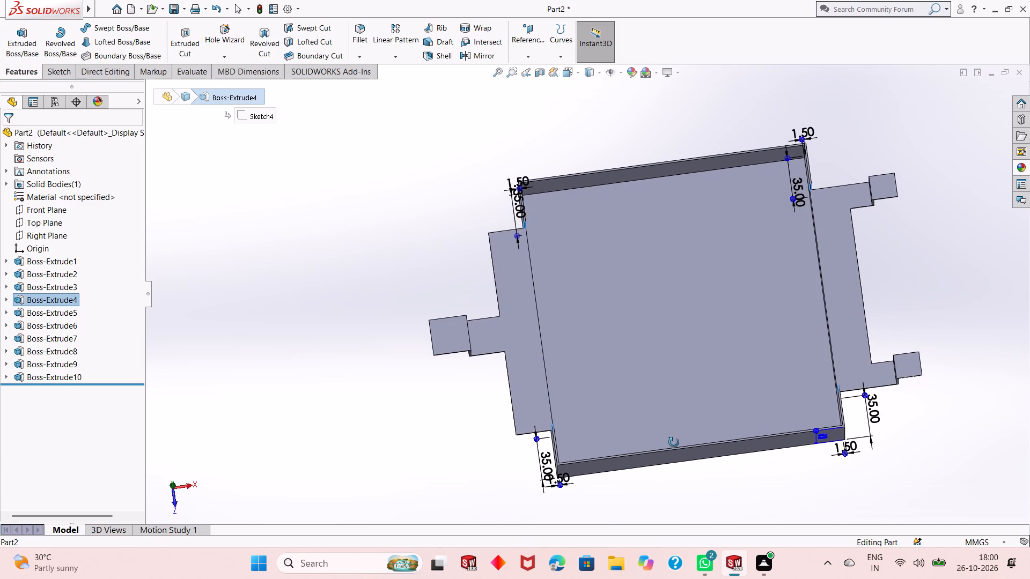
middle_click_drag(674, 442, 674, 448)
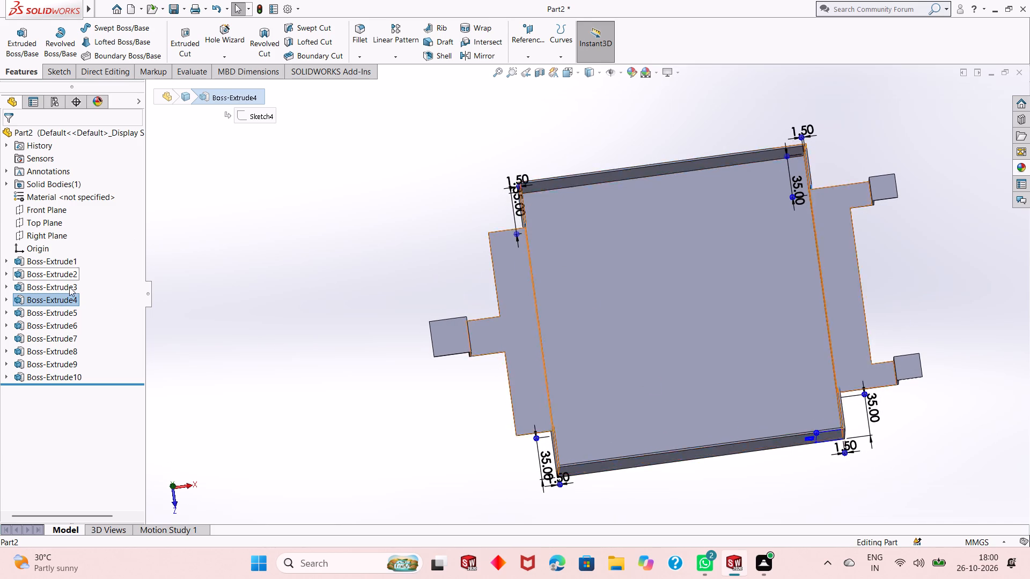
Edit the side-flange sketch of Boss-Extrude5, setting the -X flange's width dimension to 21.5 mm, and rebuild the part.
left_click(64, 314)
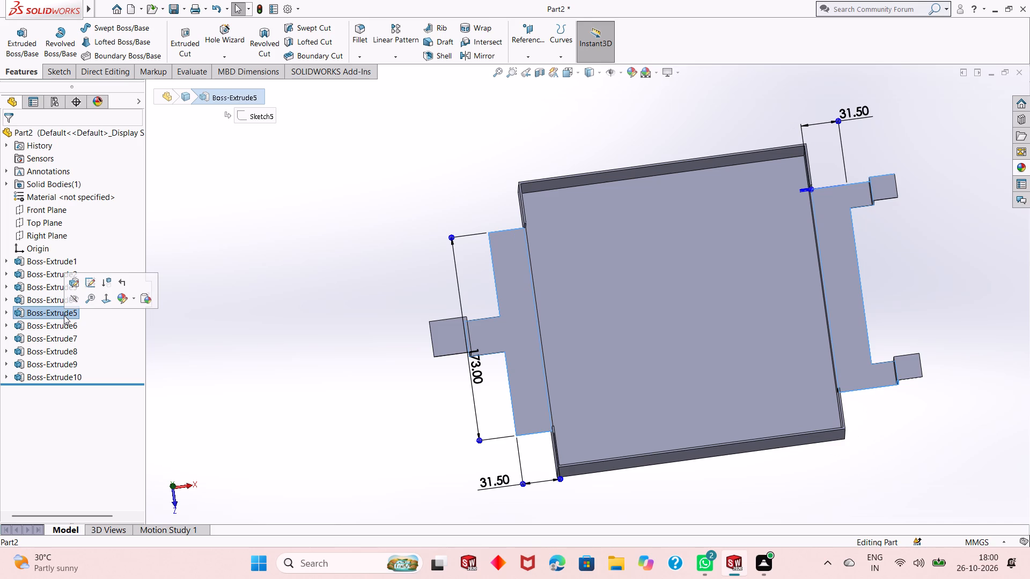
left_click(86, 282)
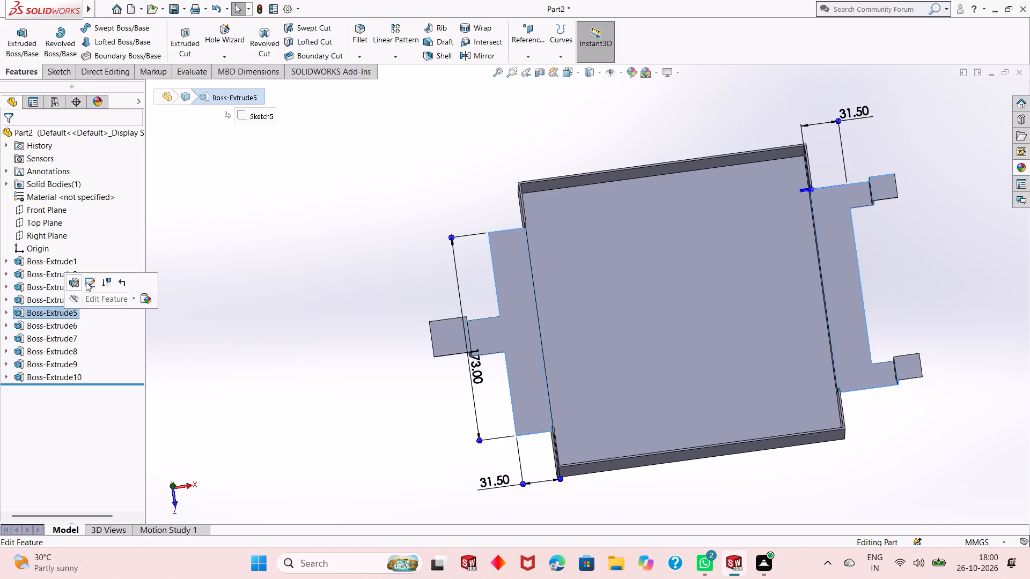
double_click(502, 486)
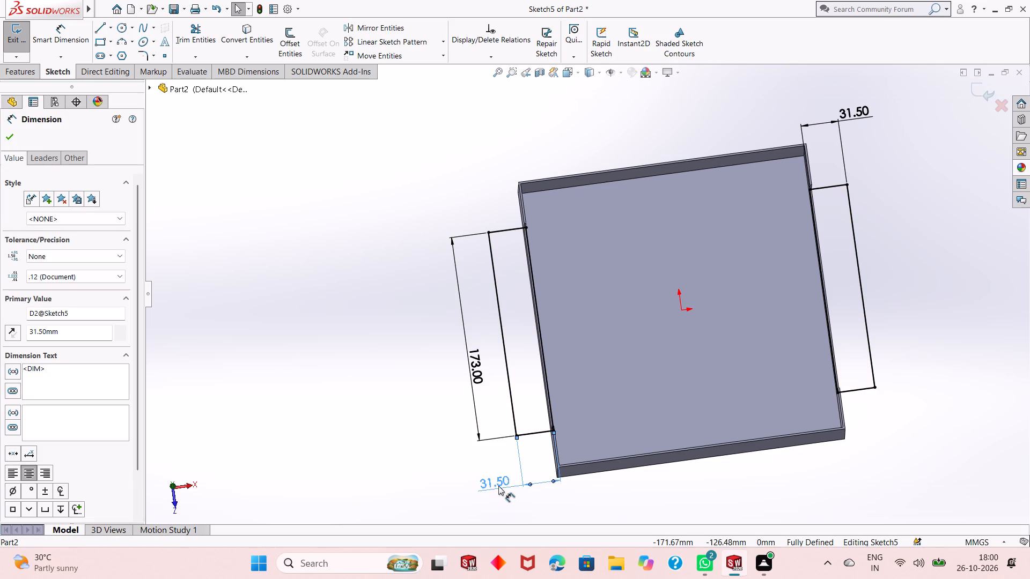
double_click(498, 485)
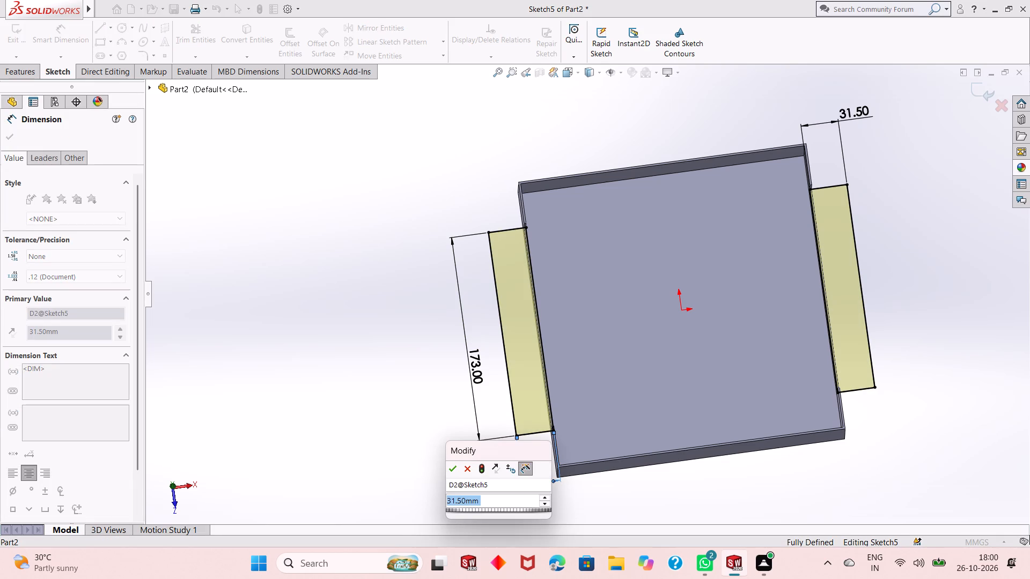
type("20")
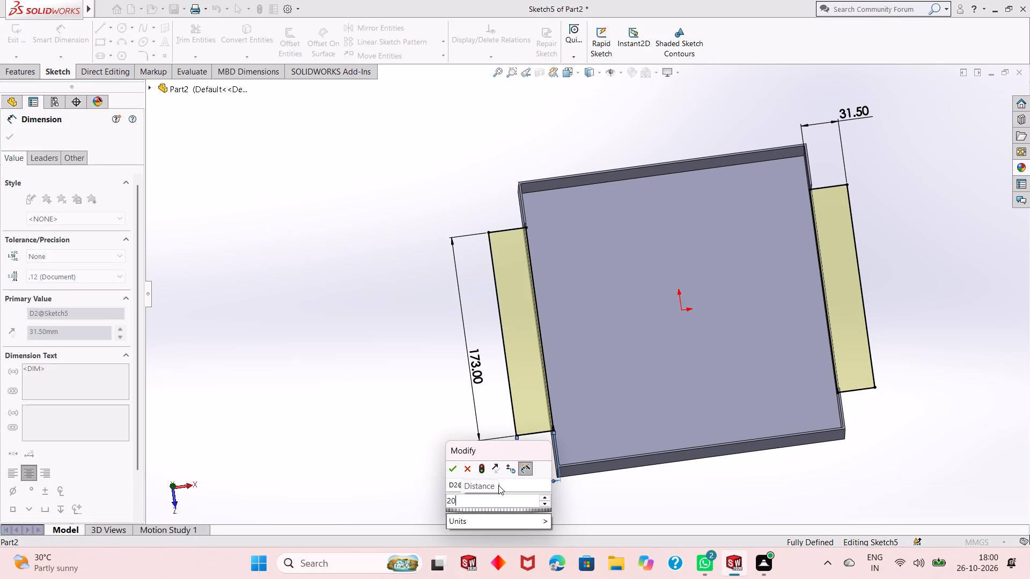
key("BackSpace")
type("1.5")
key("Return")
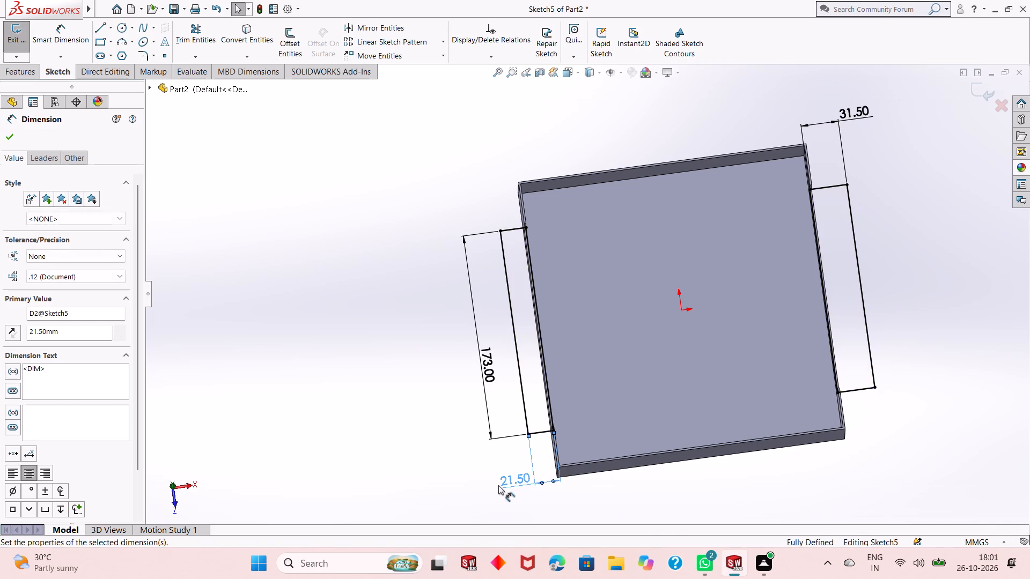
left_click(5, 141)
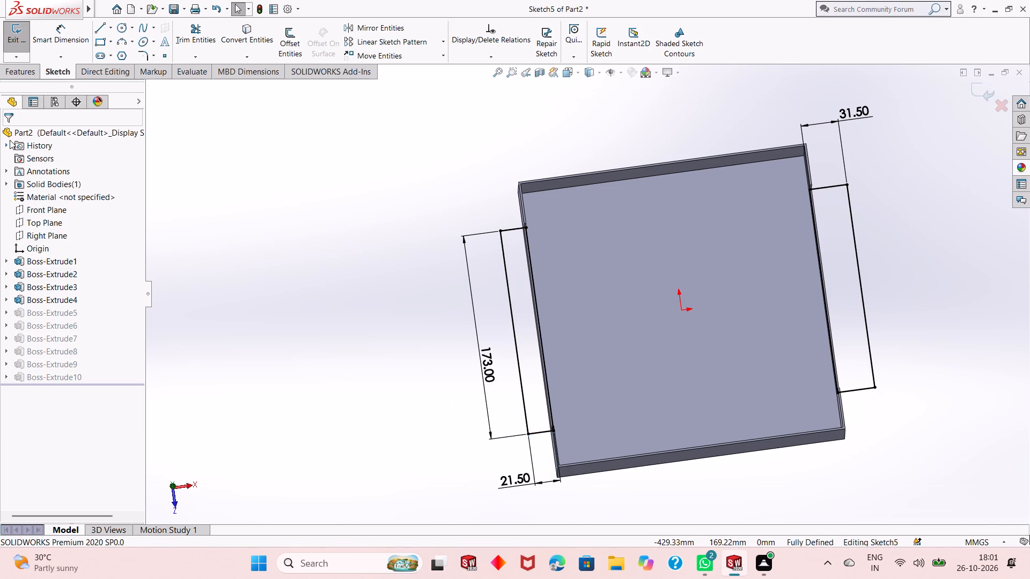
left_click(979, 94)
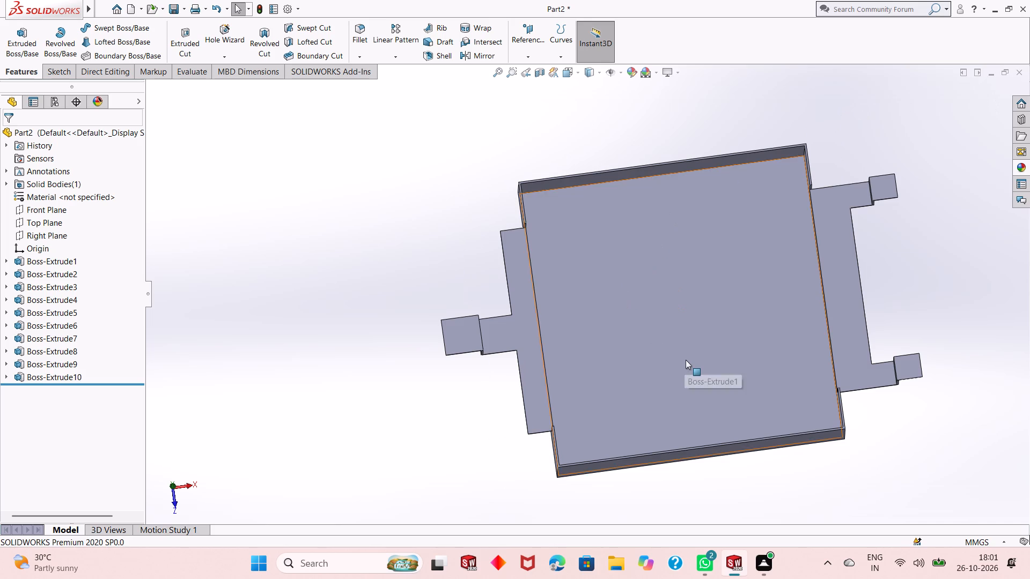
Examine the updated tray from several angles, including the narrowed -X flange, the walls and the lips on both sides.
middle_click_drag(686, 361, 643, 237)
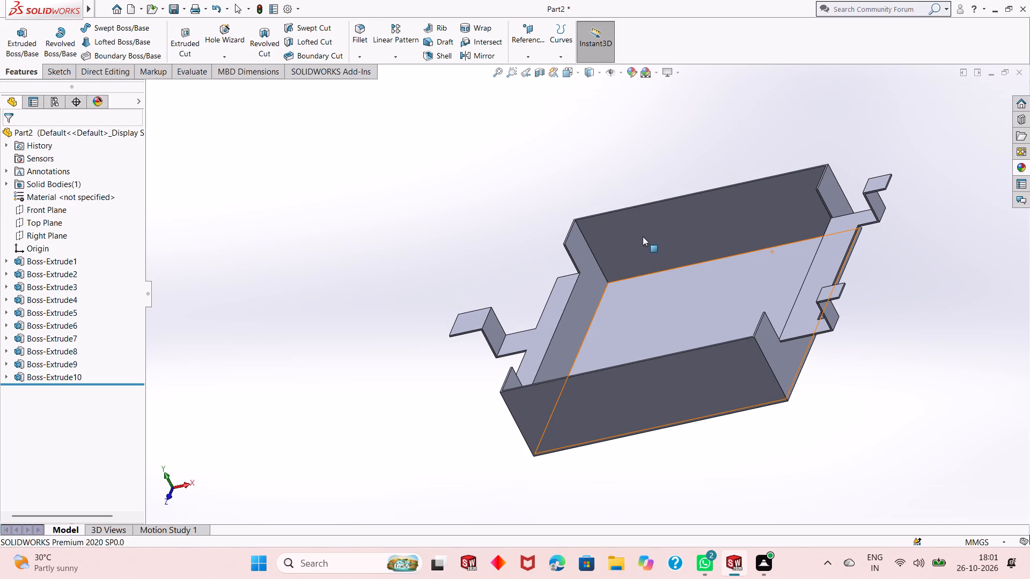
middle_click_drag(746, 294, 745, 325)
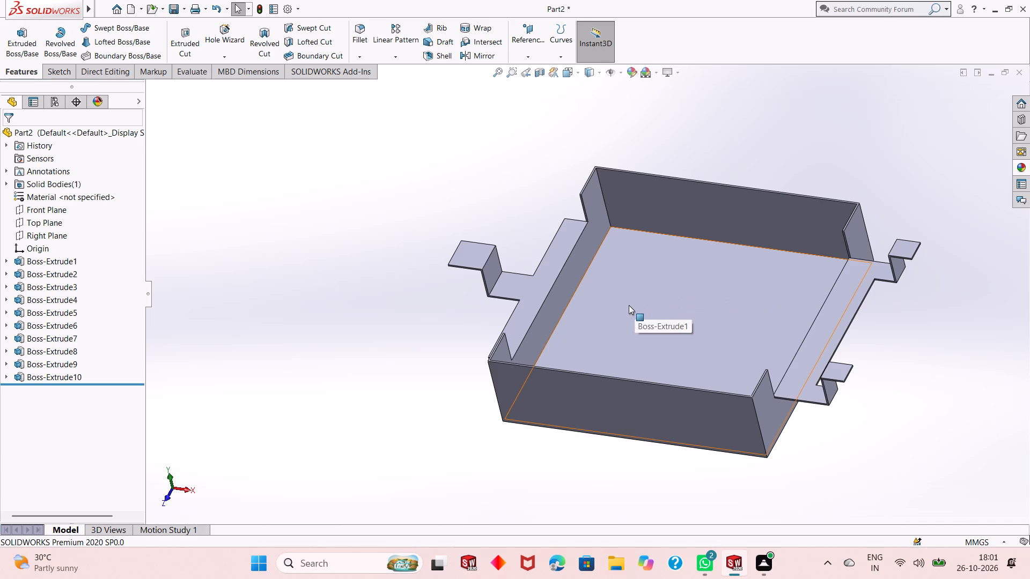
middle_click_drag(685, 319, 684, 316)
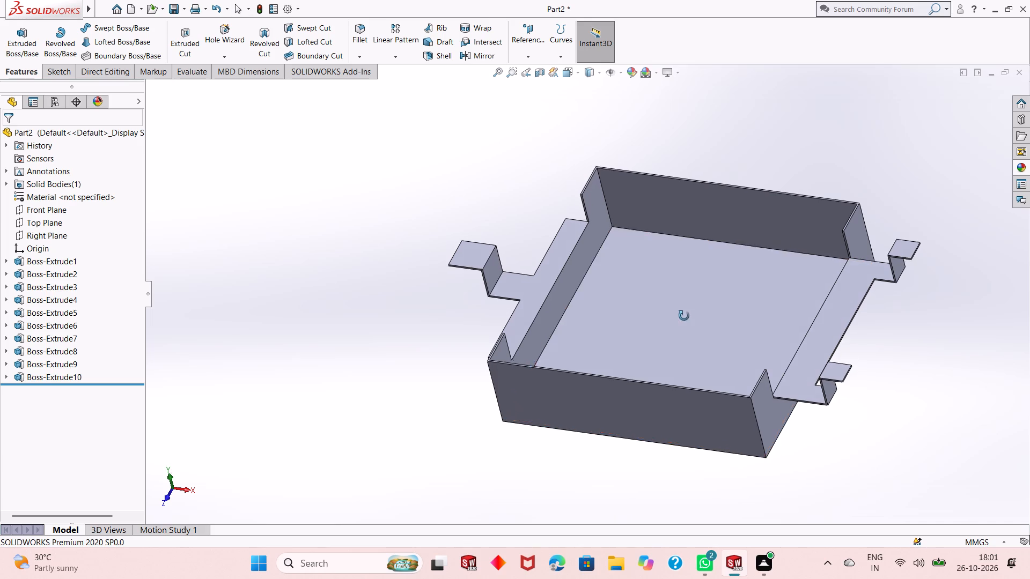
middle_click_drag(684, 316, 708, 205)
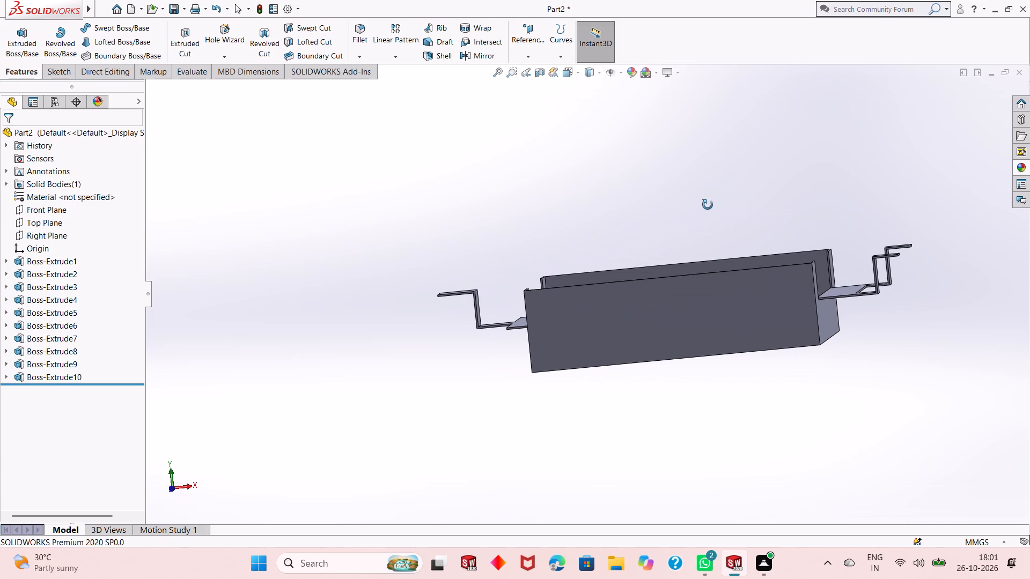
middle_click_drag(708, 205, 713, 313)
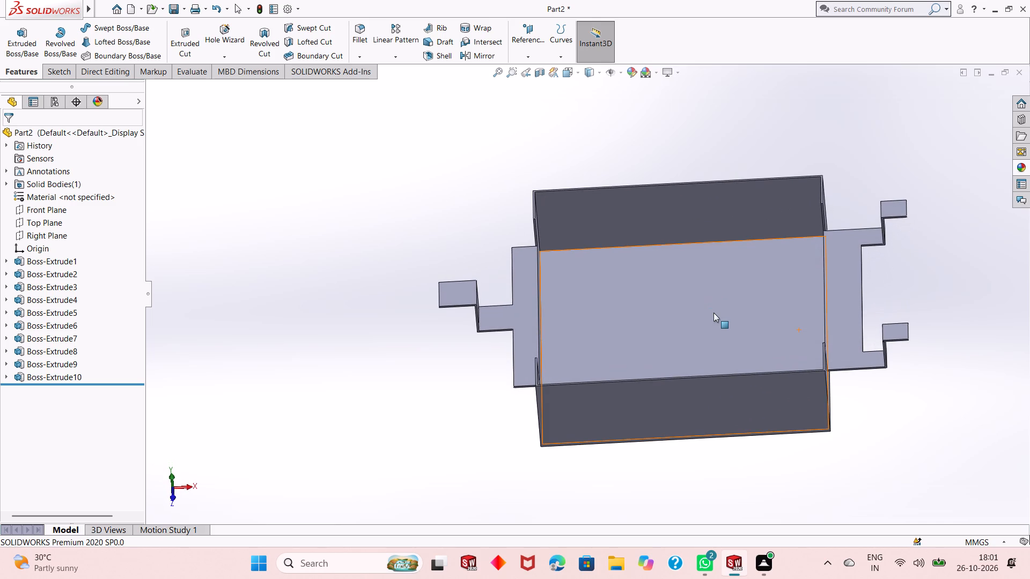
middle_click_drag(693, 322, 691, 290)
scroll(694, 285, "down", 1)
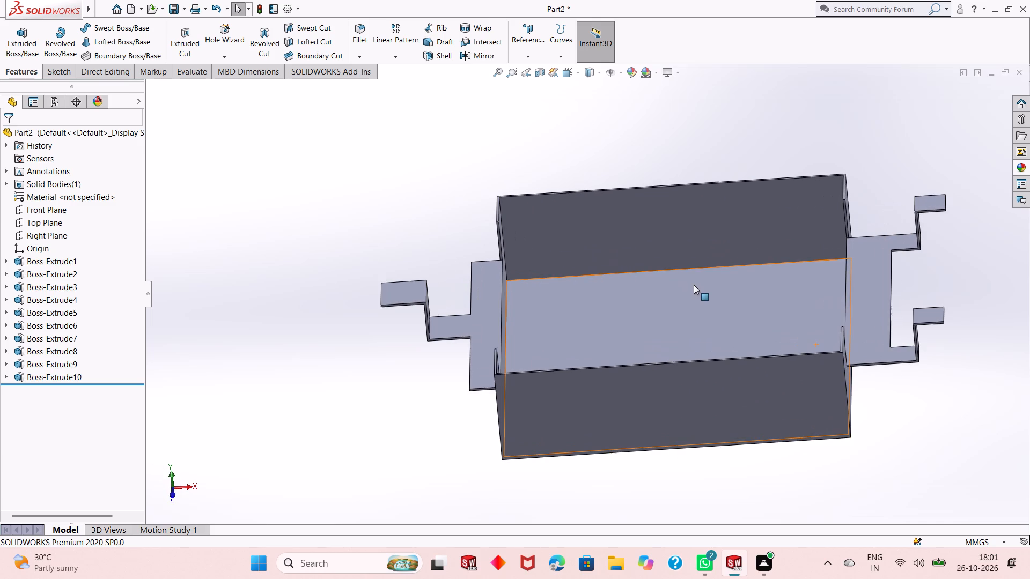
scroll(694, 283, "up", 1)
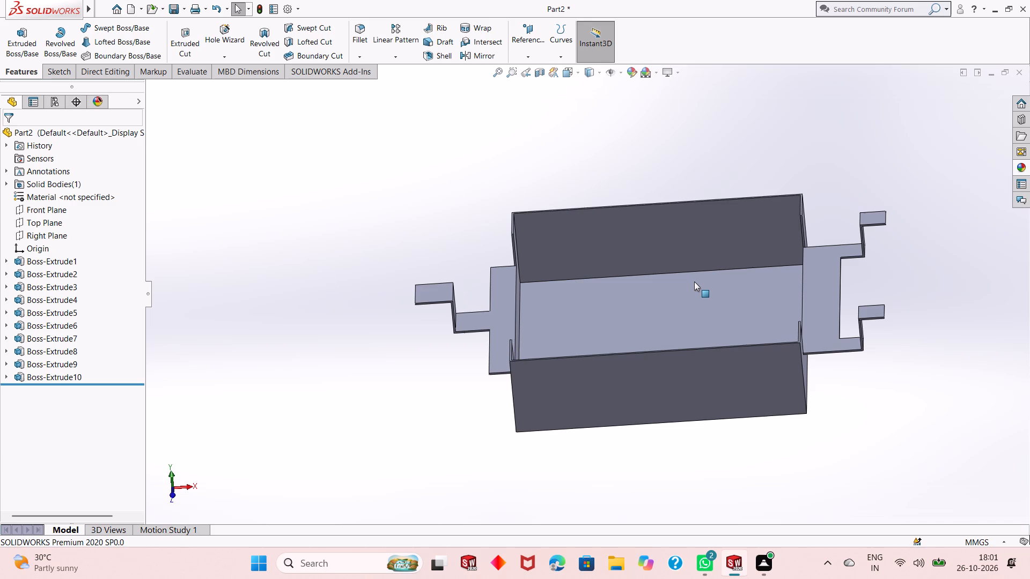
scroll(696, 321, "up", 2)
middle_click_drag(701, 321, 697, 357)
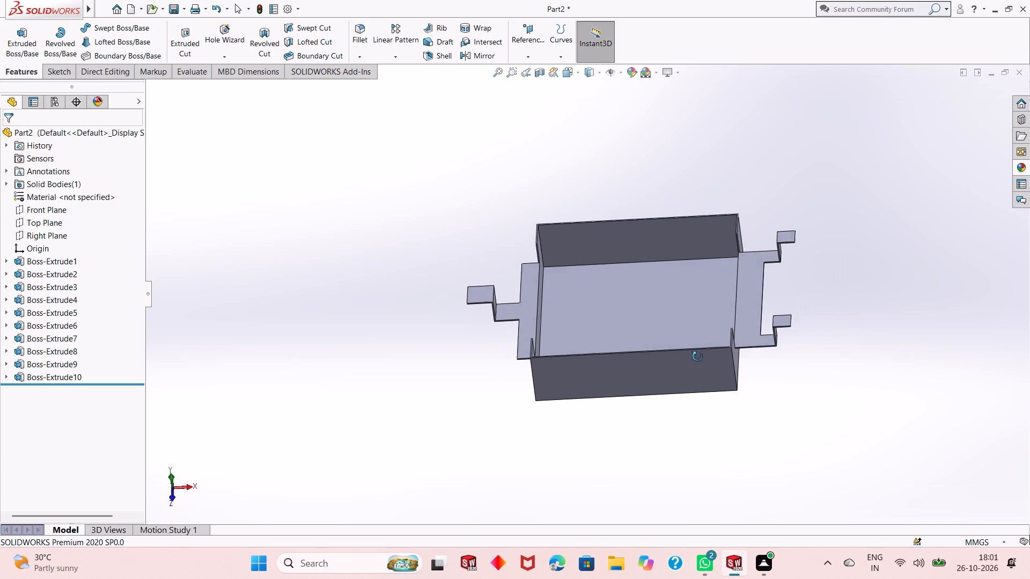
middle_click_drag(697, 357, 697, 364)
On the base plate's inner face, sketch a circle about 138 mm in diameter centred on the origin.
left_click(681, 305)
left_click(728, 279)
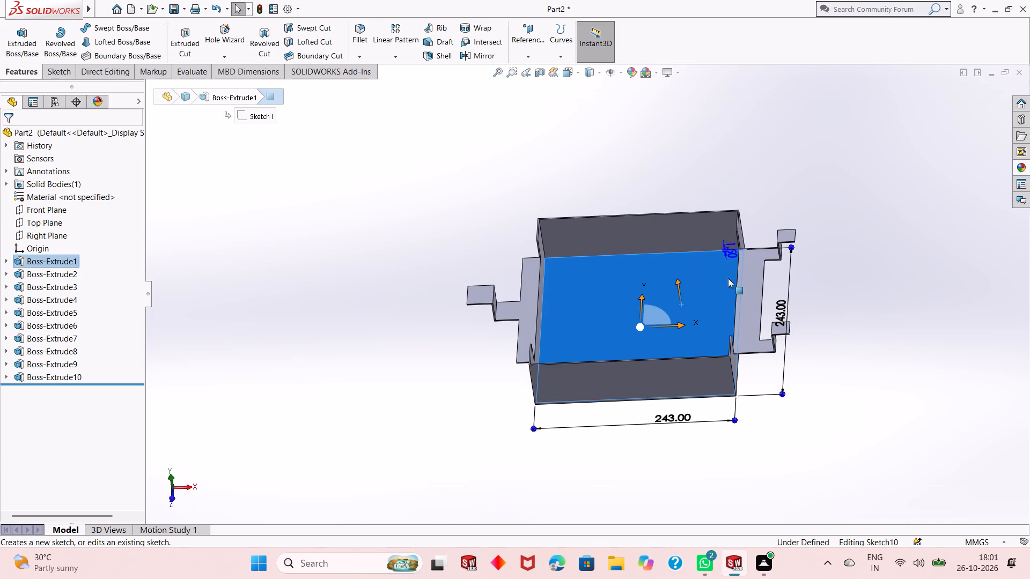
key("ctrl+8")
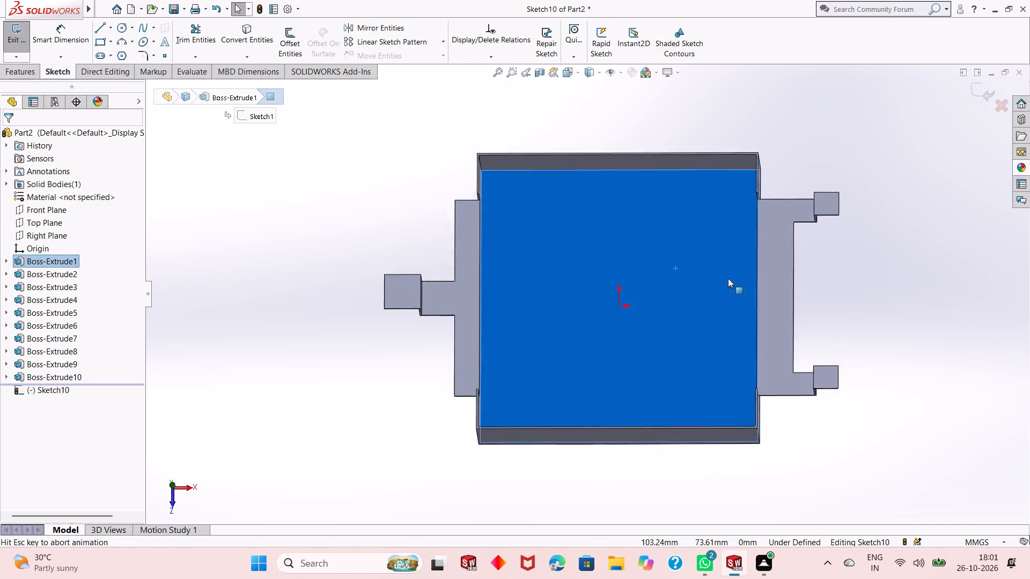
scroll(728, 278, "up", 1)
left_click(855, 277)
scroll(550, 324, "up", 1)
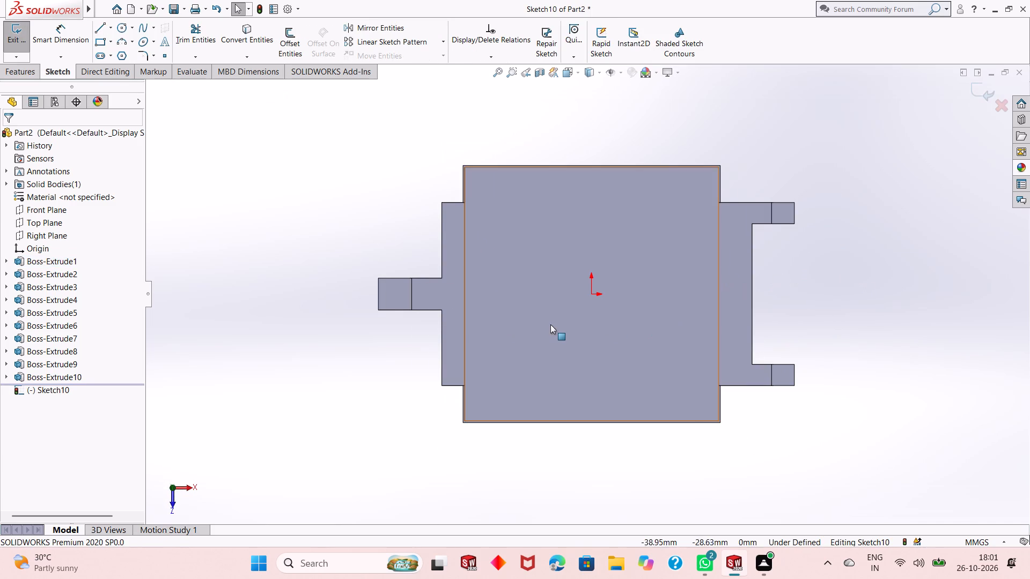
scroll(536, 298, "down", 1)
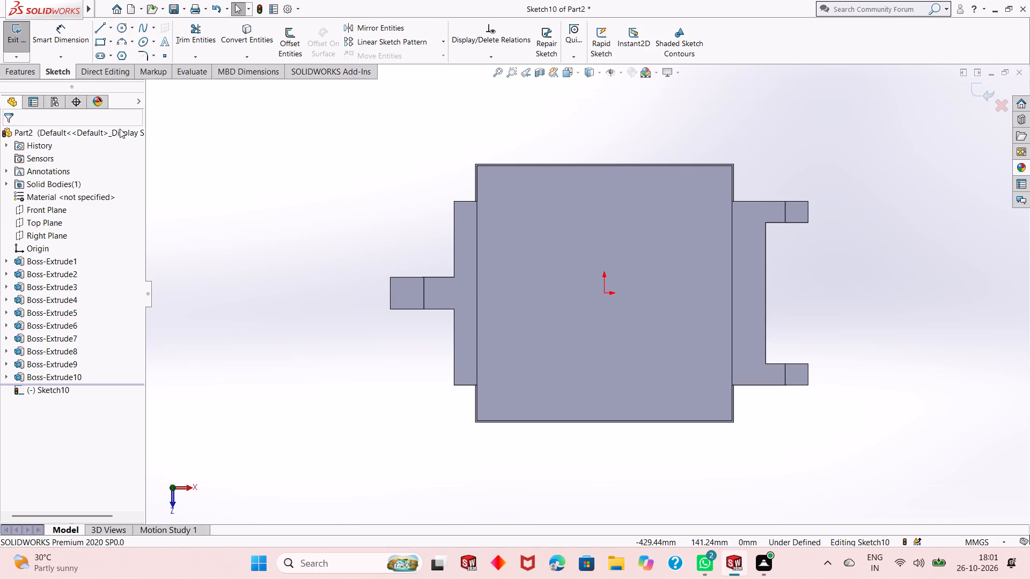
left_click(118, 31)
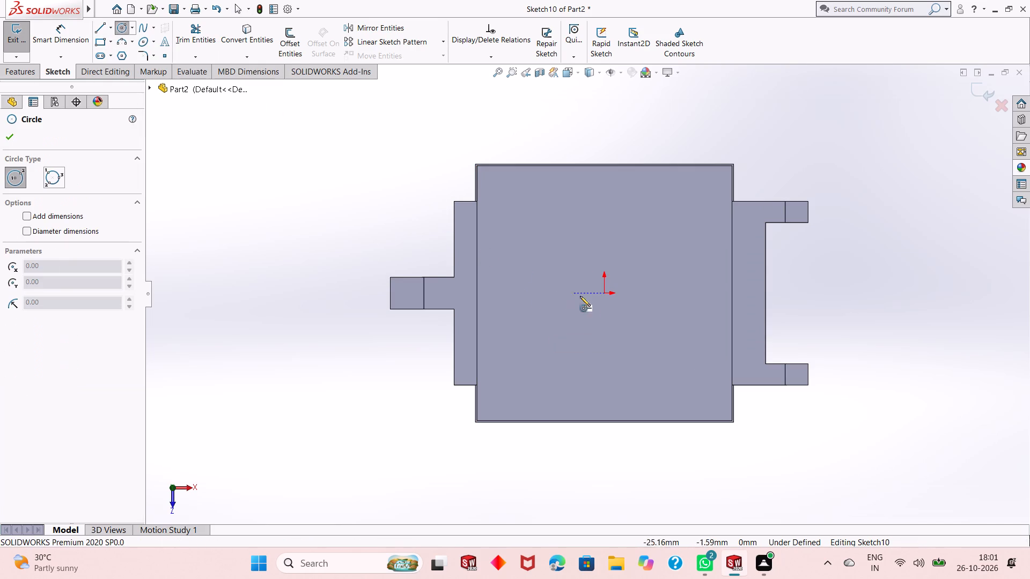
left_click(605, 295)
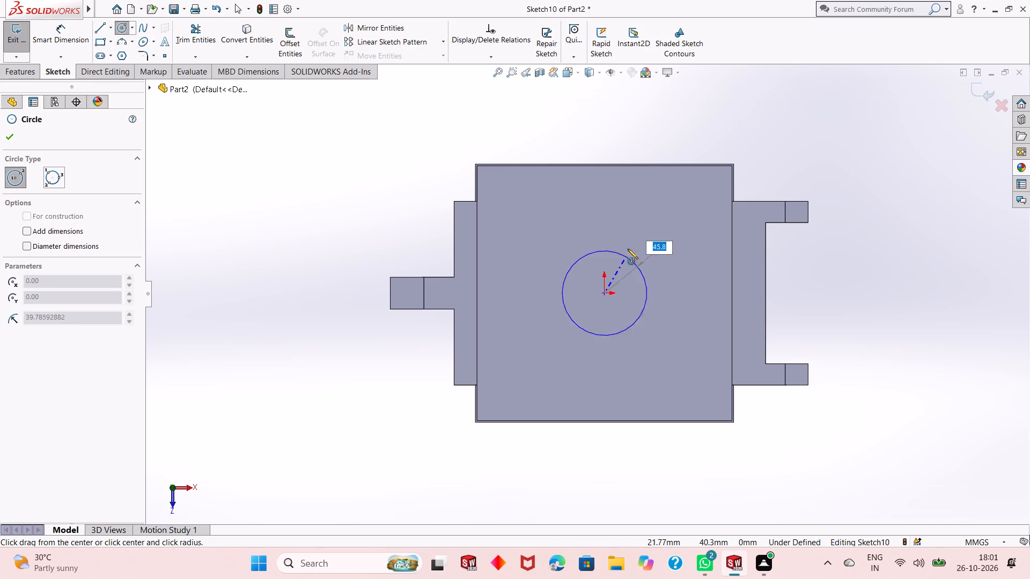
left_click(589, 221)
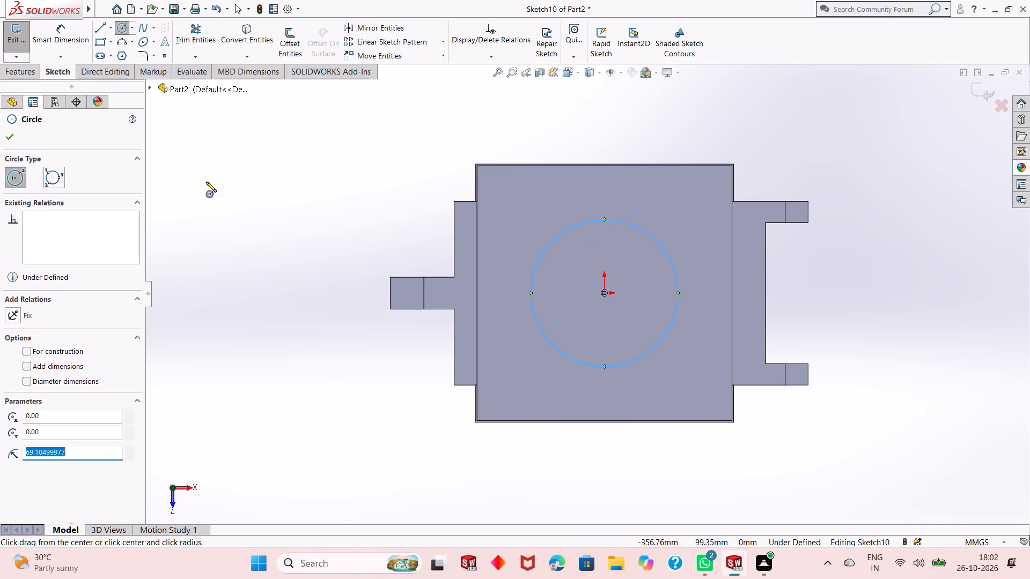
left_click(10, 137)
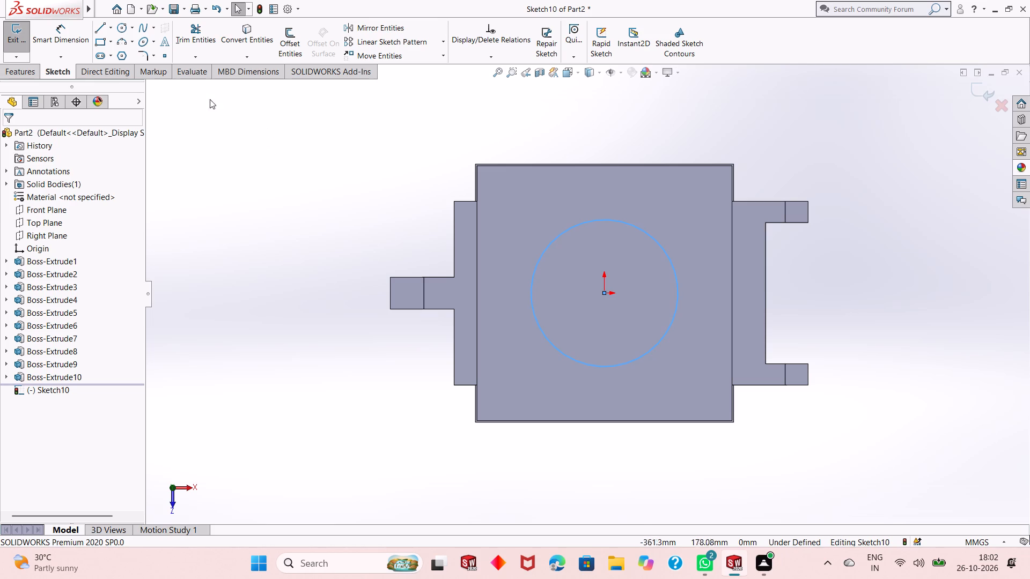
Dimension the diameter of the origin-centred circle at 165 mm.
left_click(79, 39)
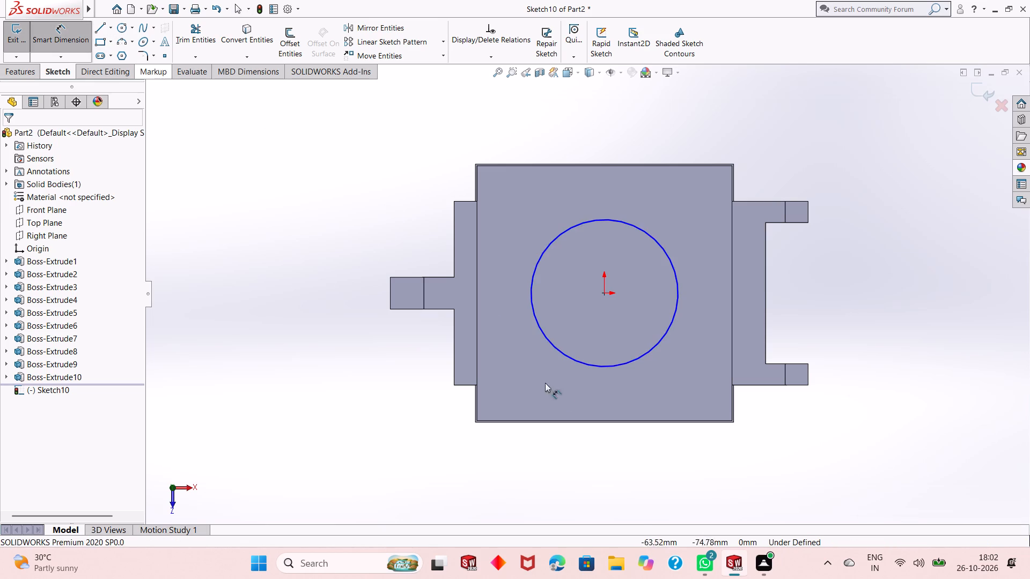
left_click(572, 359)
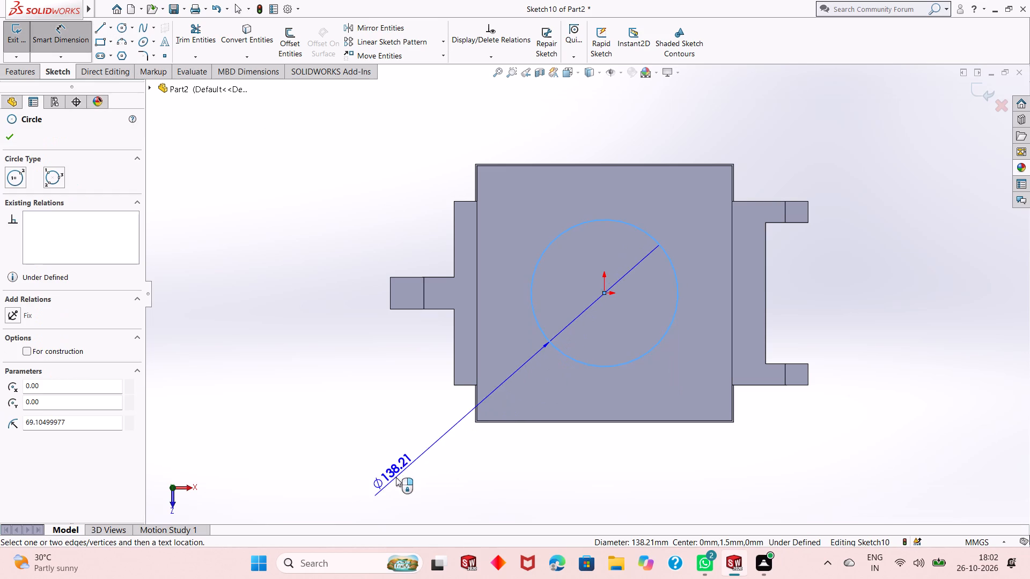
left_click(411, 450)
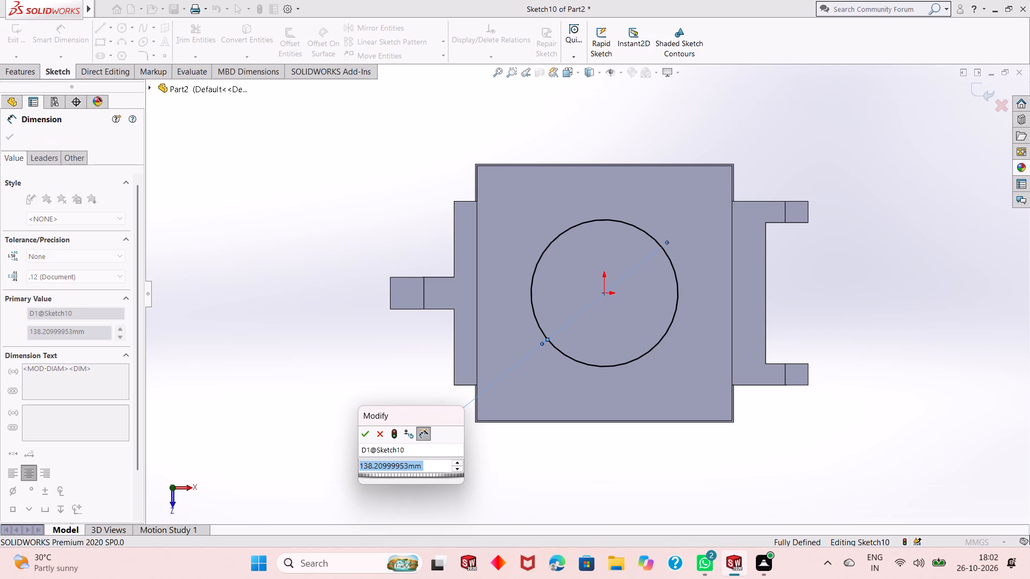
type("135")
key("Return")
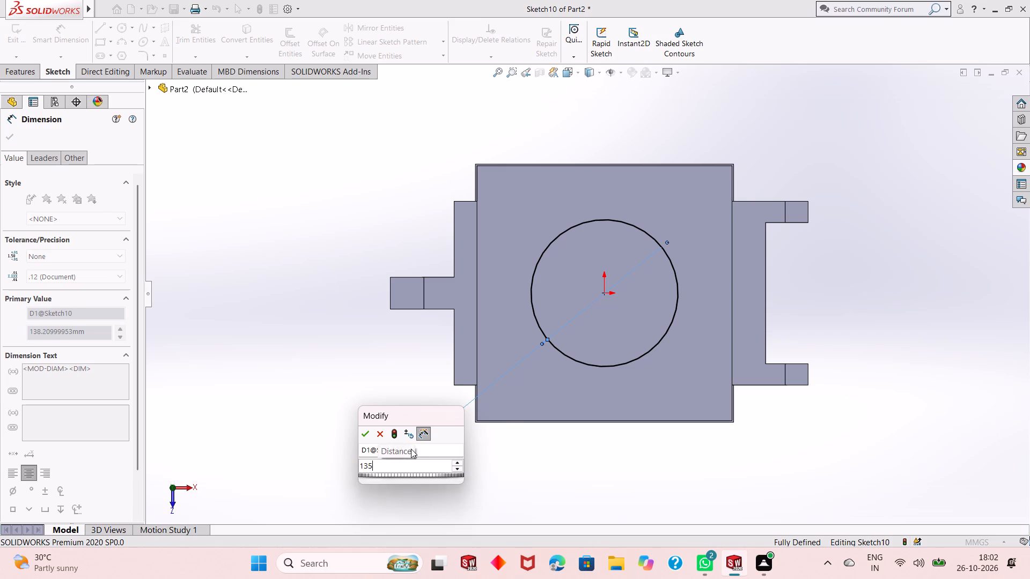
double_click(411, 449)
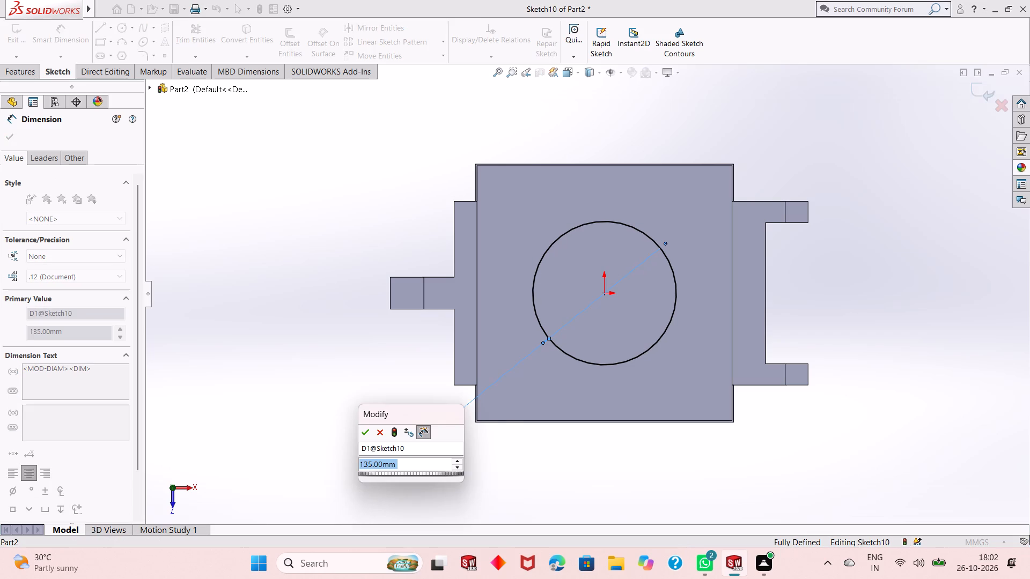
type("165")
key("Return")
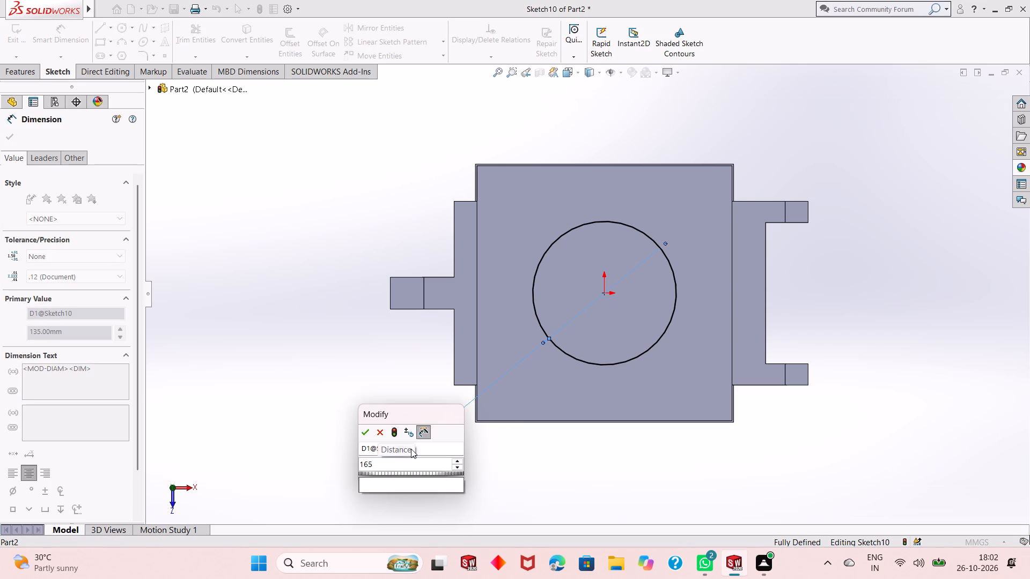
right_click(256, 180)
left_click(269, 212)
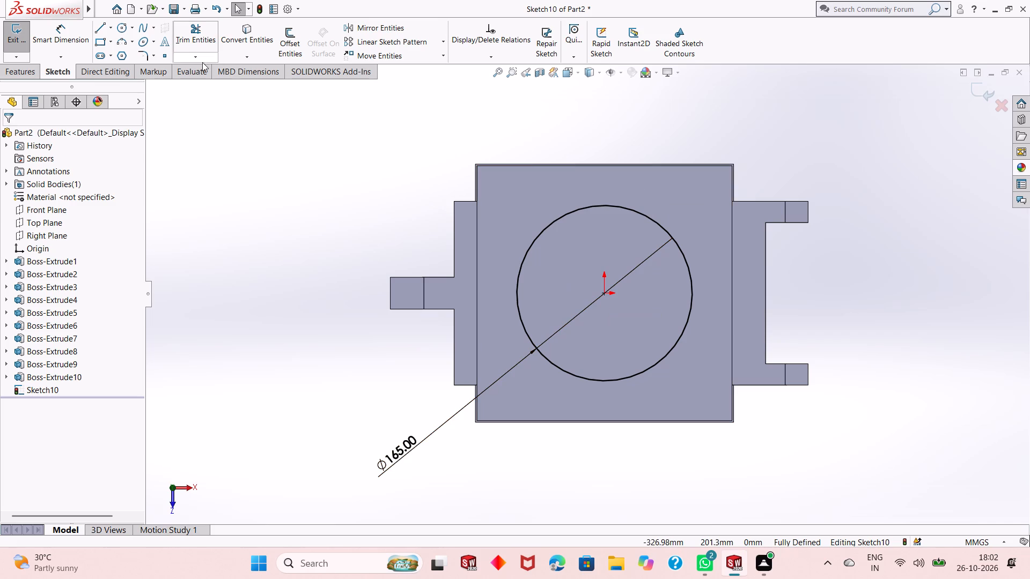
Draw a horizontal centreline about 115 mm long from the origin in the -X direction, past the circle.
left_click(110, 29)
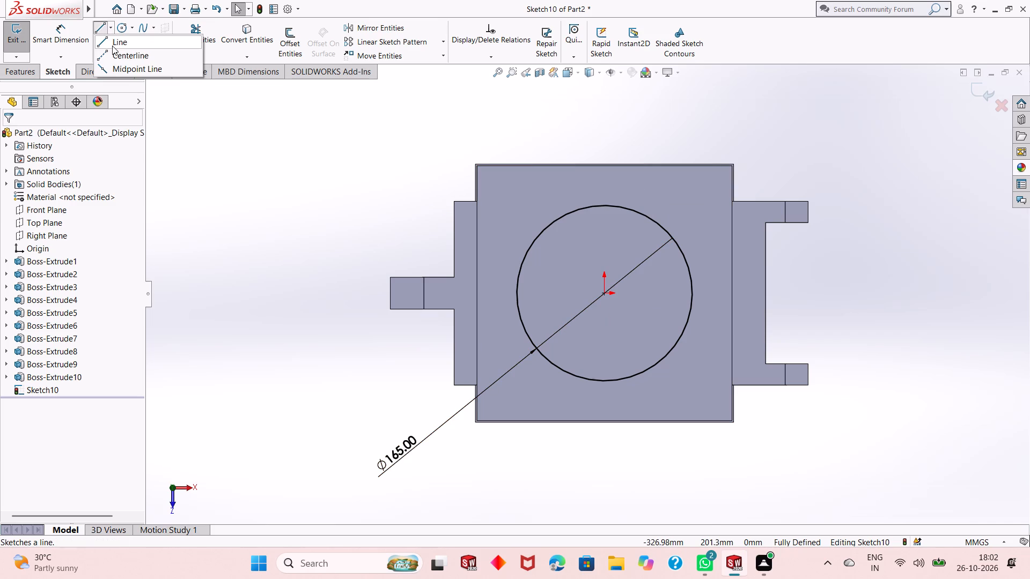
left_click(112, 51)
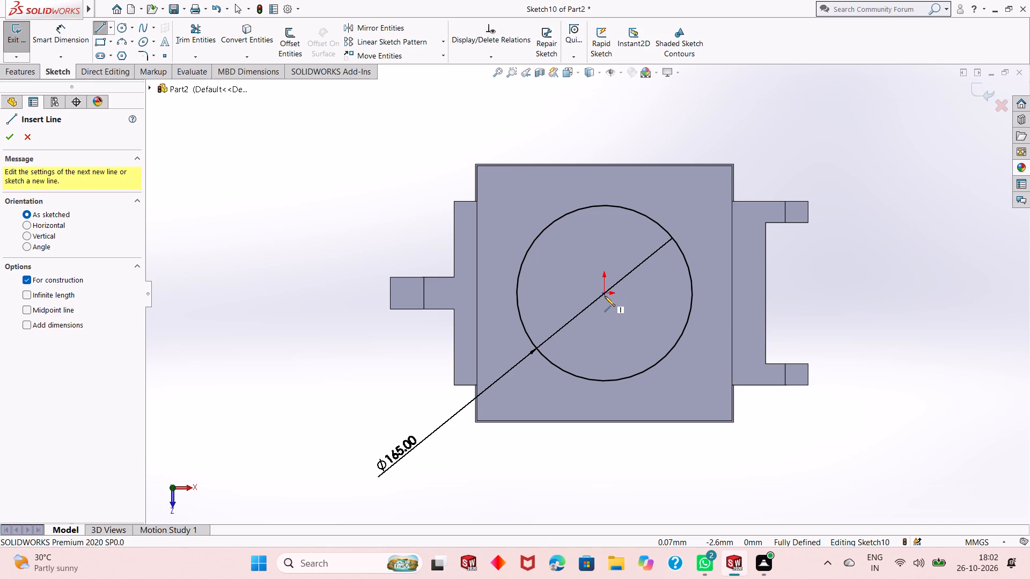
left_click(605, 296)
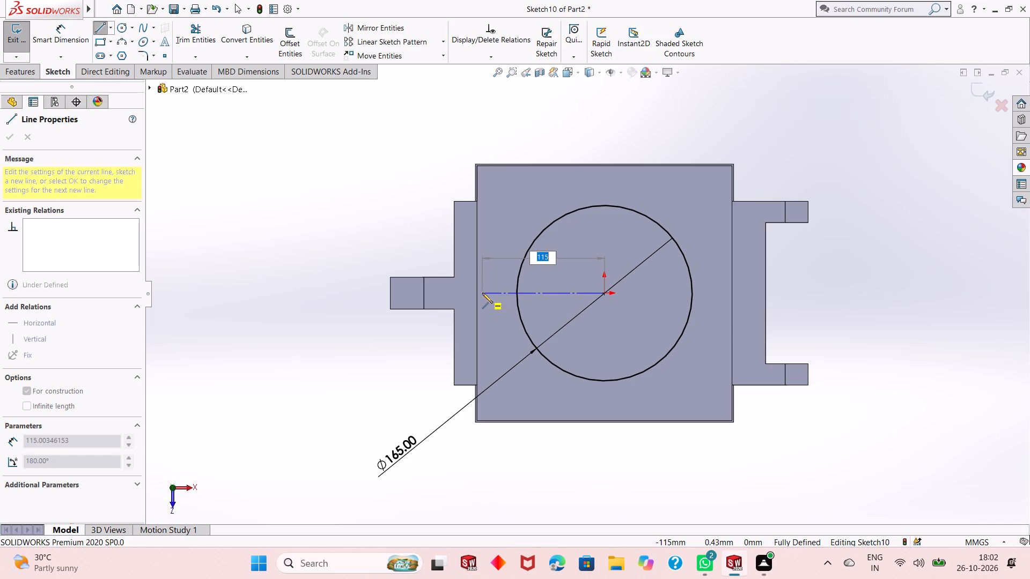
left_click(482, 294)
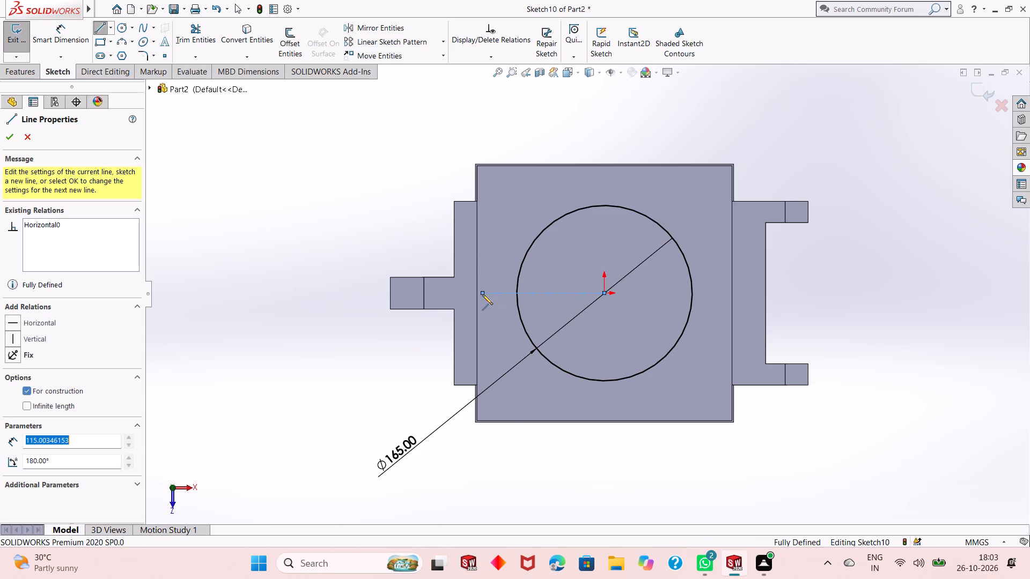
right_click(503, 269)
left_click(523, 275)
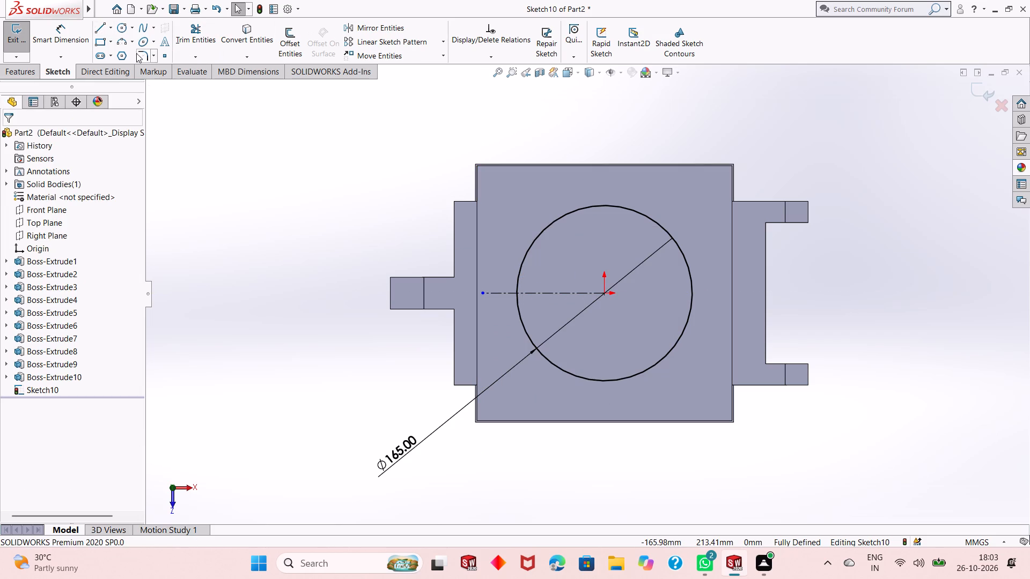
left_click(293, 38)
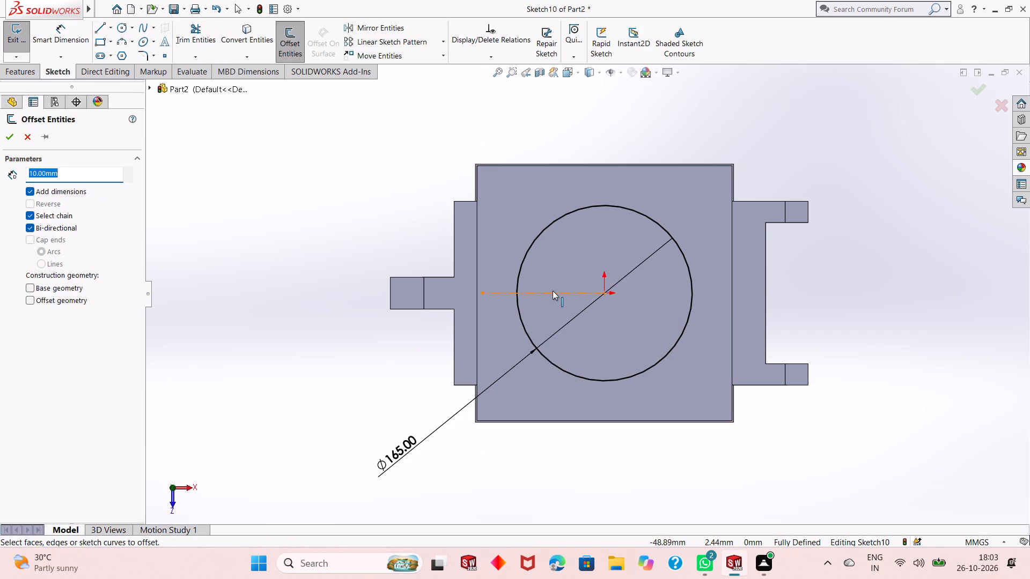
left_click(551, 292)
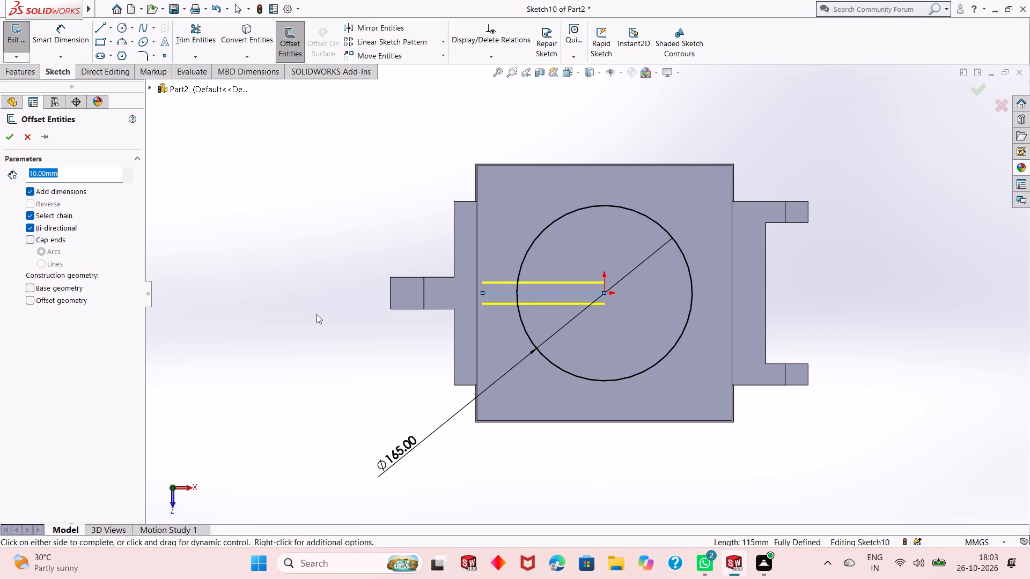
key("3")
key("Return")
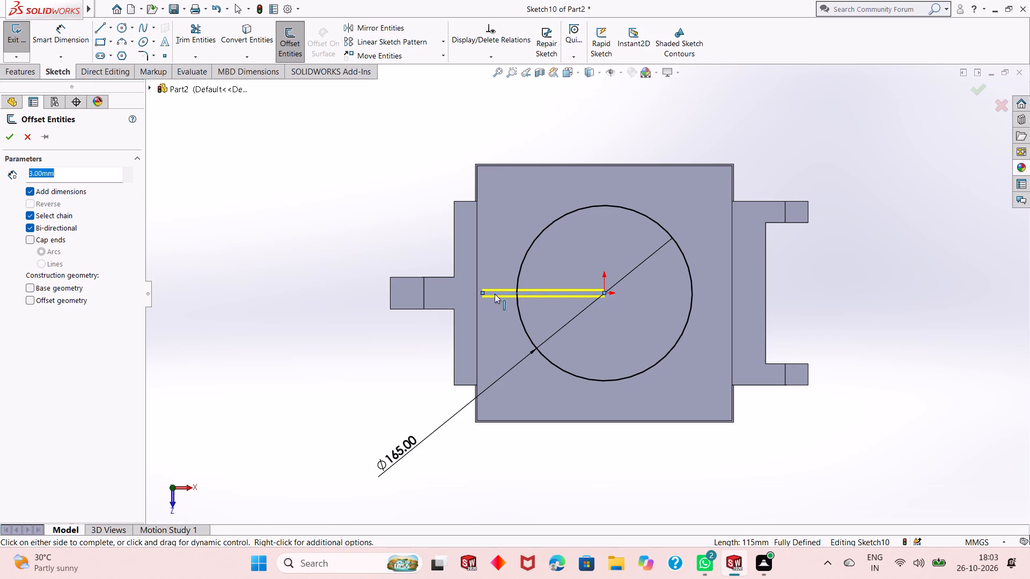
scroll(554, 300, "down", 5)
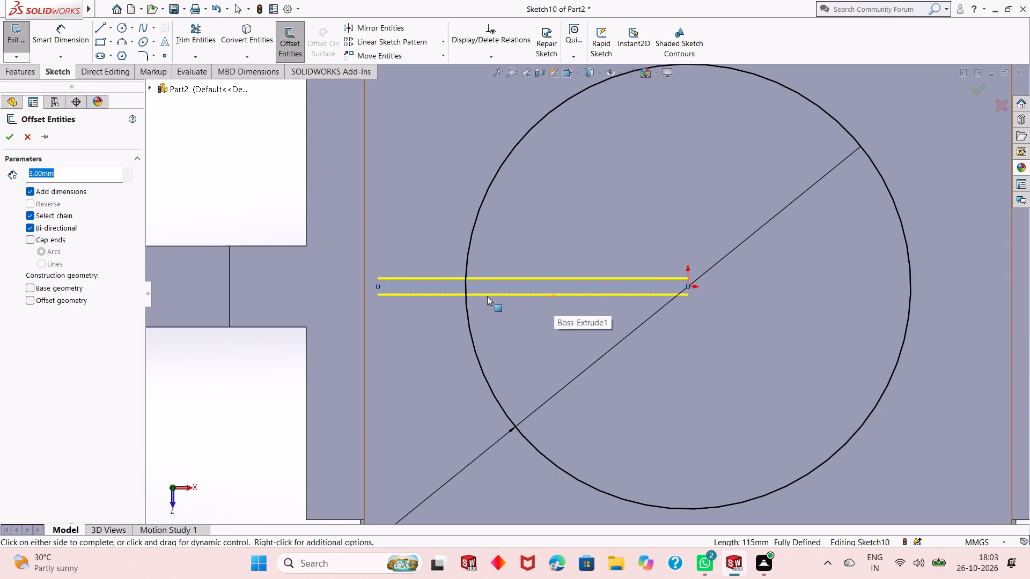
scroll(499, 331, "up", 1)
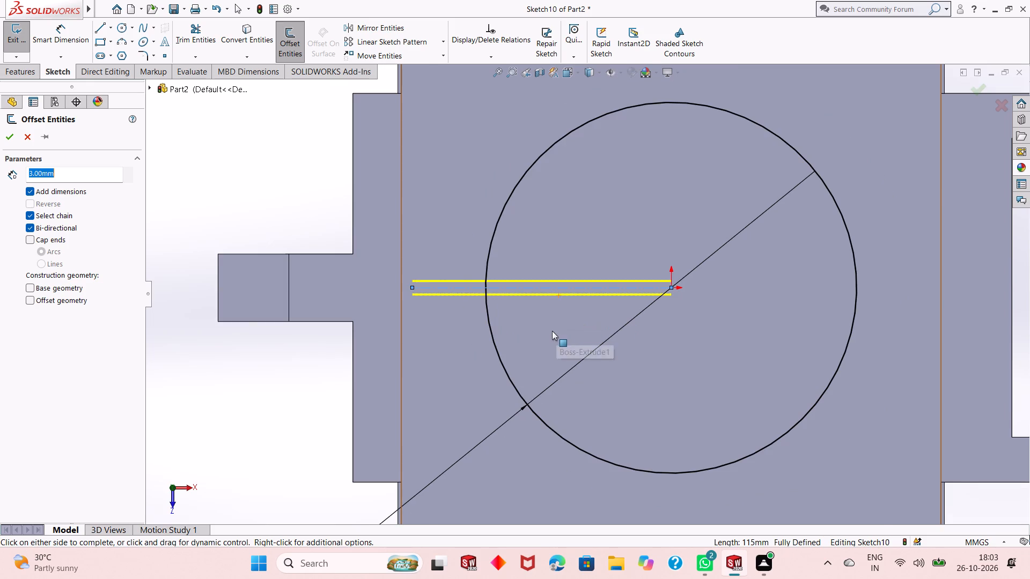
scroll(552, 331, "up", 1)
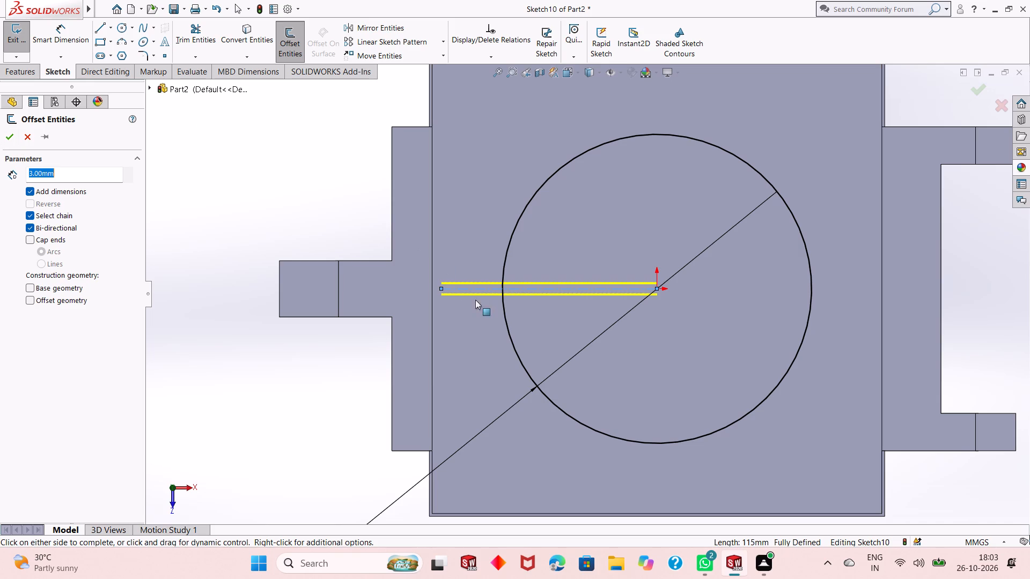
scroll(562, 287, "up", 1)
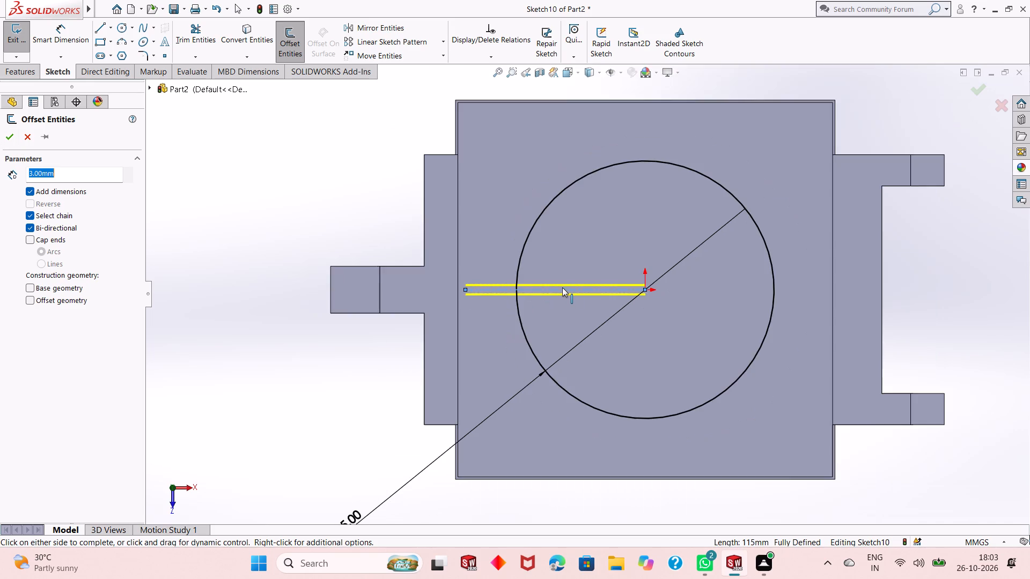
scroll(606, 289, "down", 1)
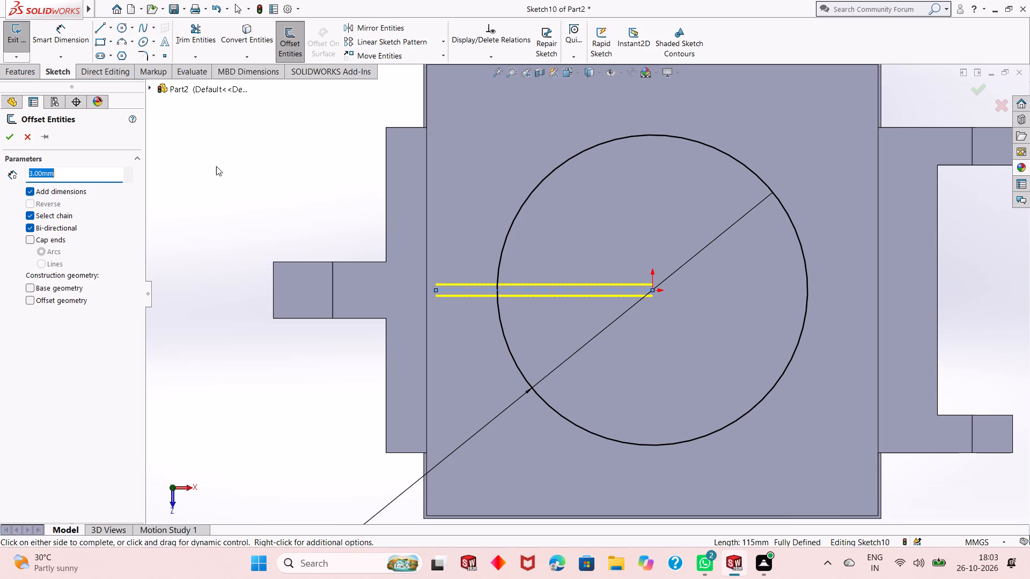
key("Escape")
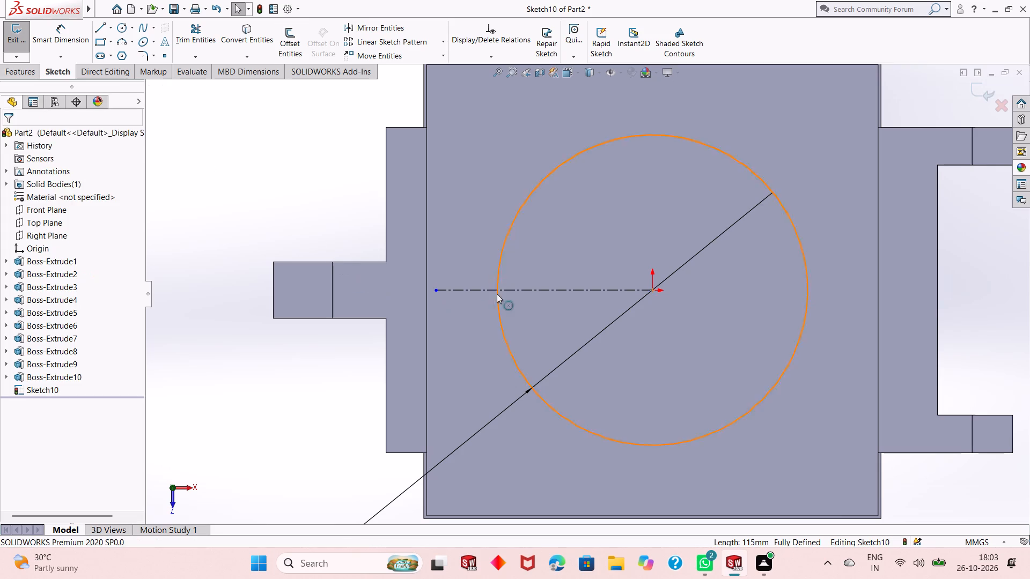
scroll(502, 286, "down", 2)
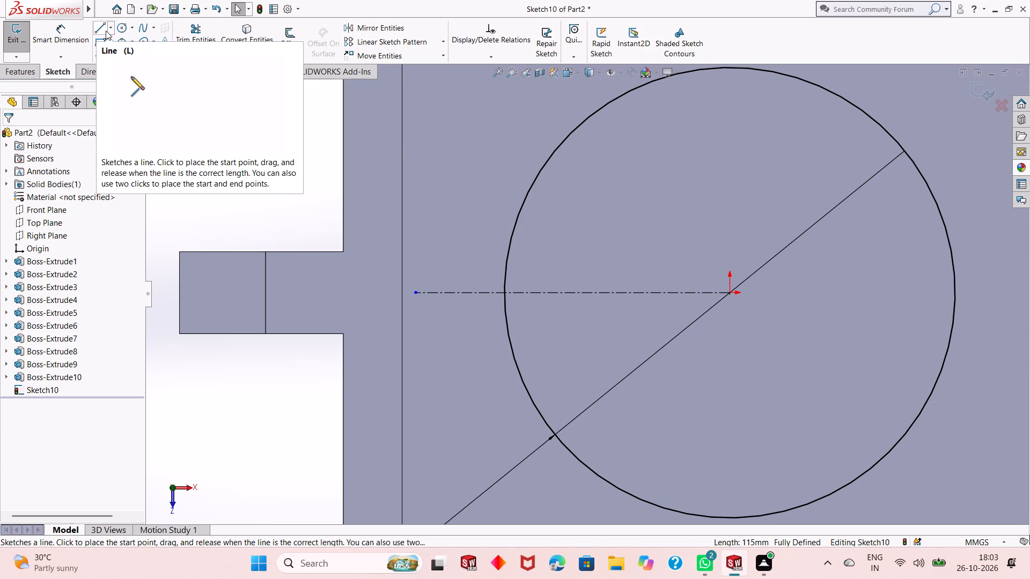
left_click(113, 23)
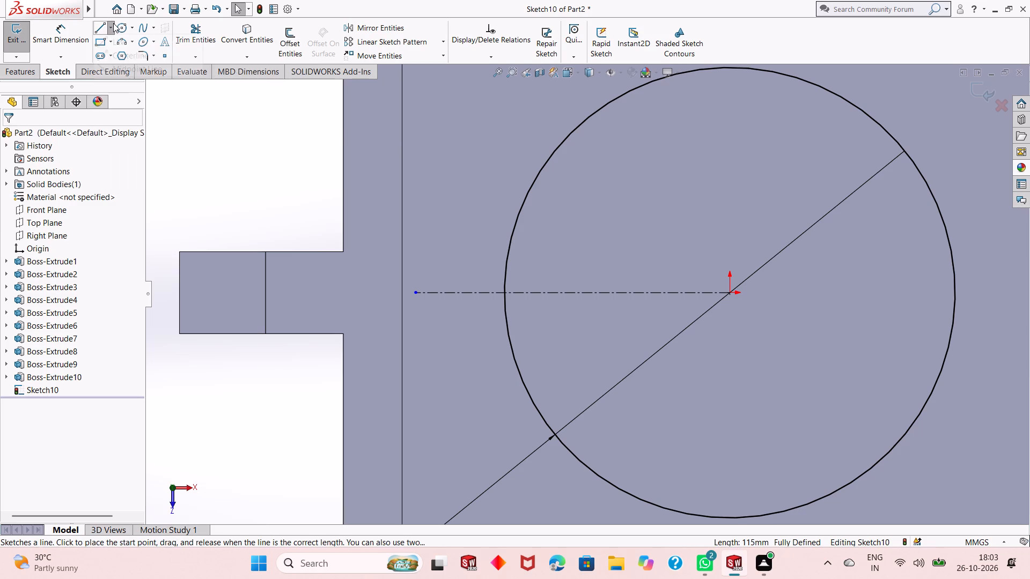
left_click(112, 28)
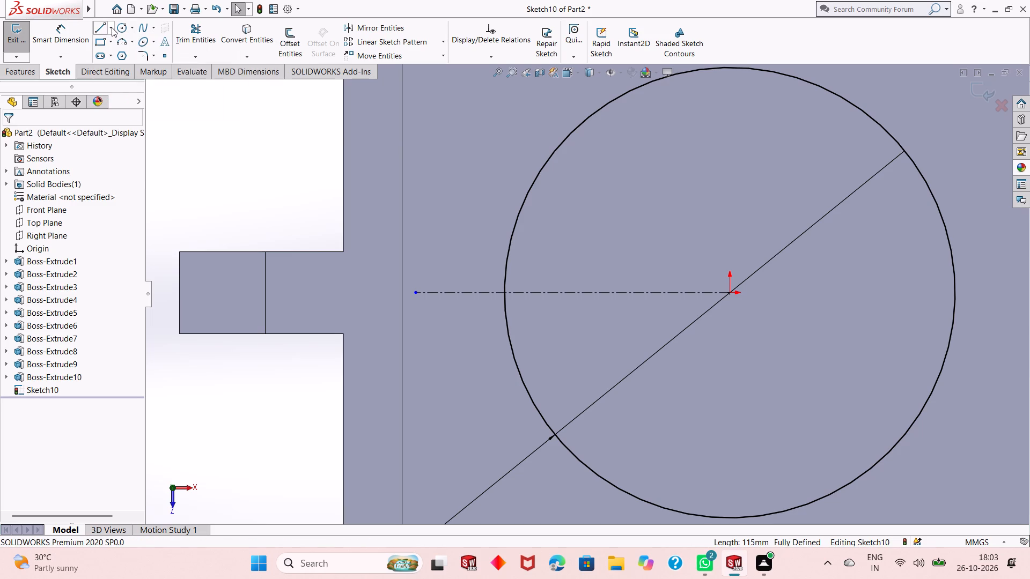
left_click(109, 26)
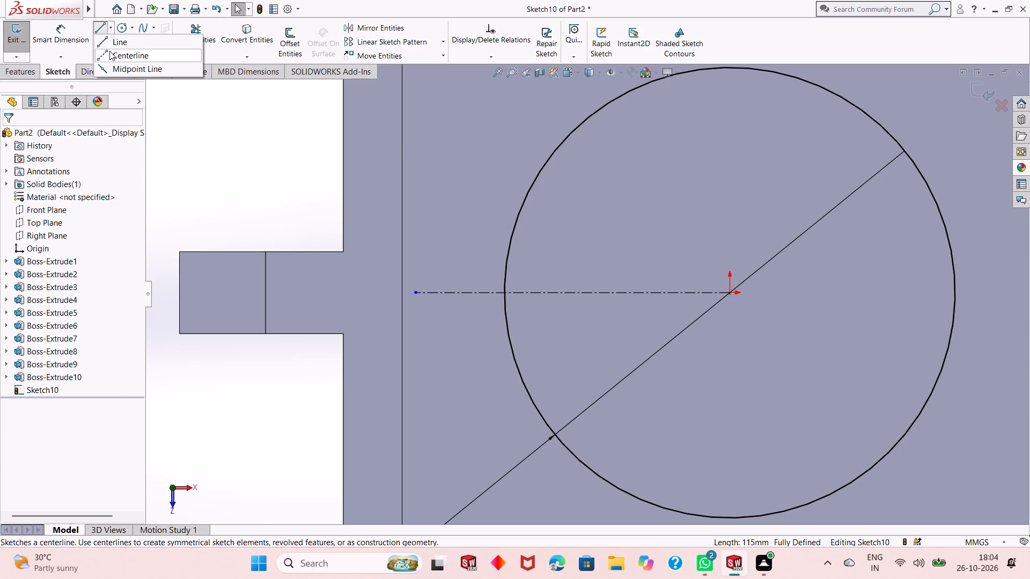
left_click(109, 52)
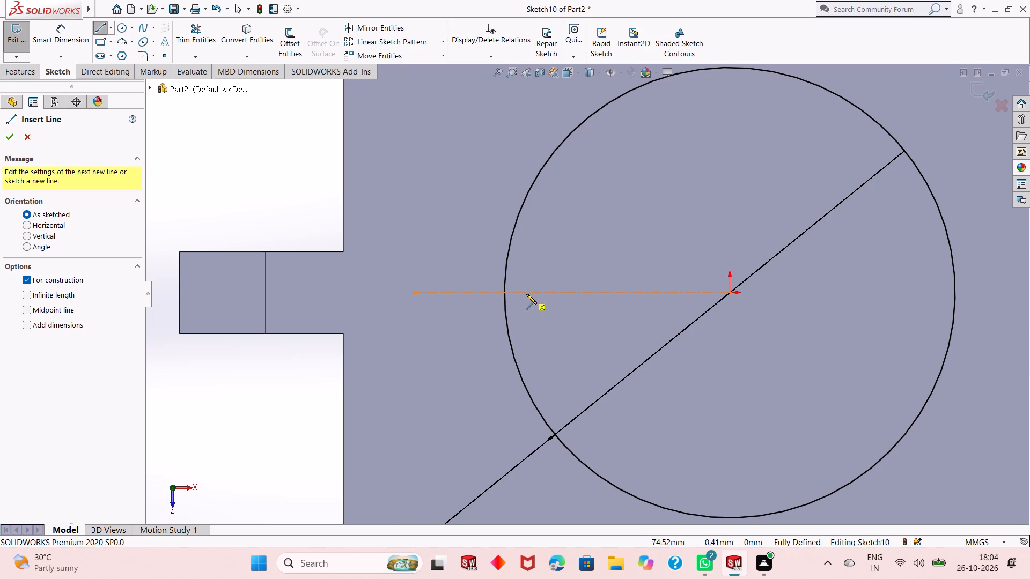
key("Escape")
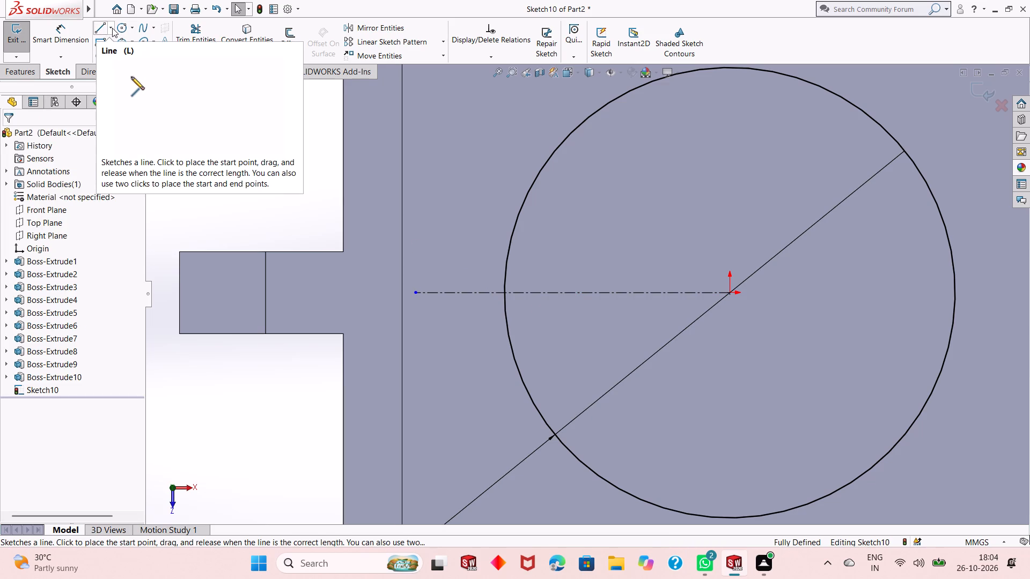
Sketch a horizontal midpoint line about 34 mm long along the centreline, centred where the centreline crosses the circle's -X side.
left_click(112, 28)
left_click(126, 63)
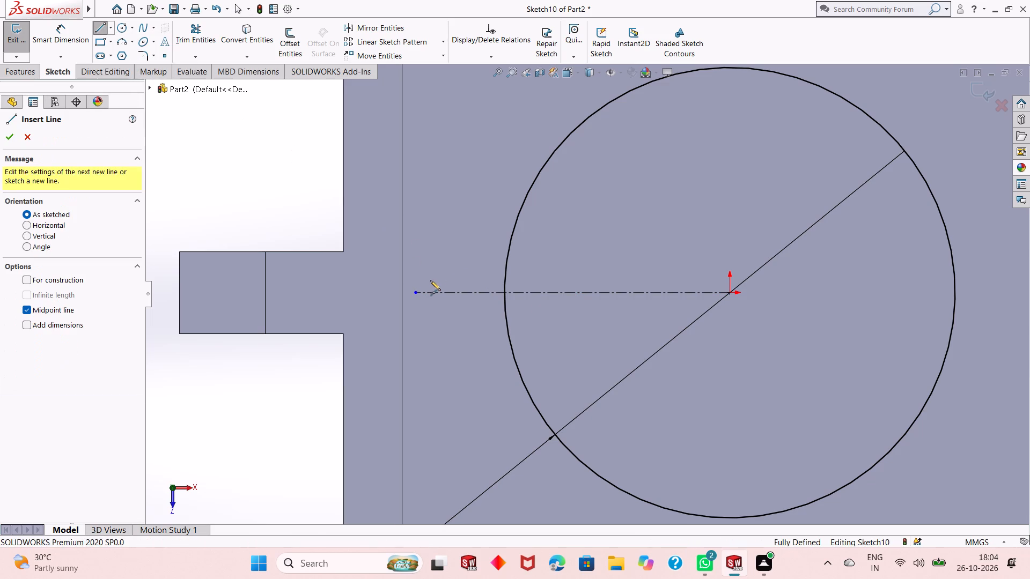
left_click(503, 293)
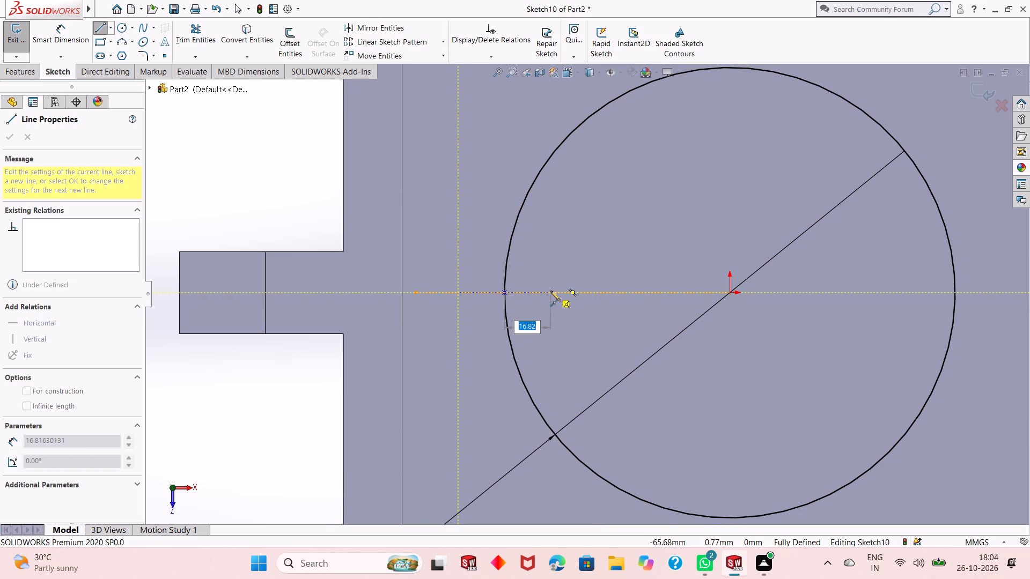
left_click(550, 291)
key("Escape")
key("Escape")
key("Escape")
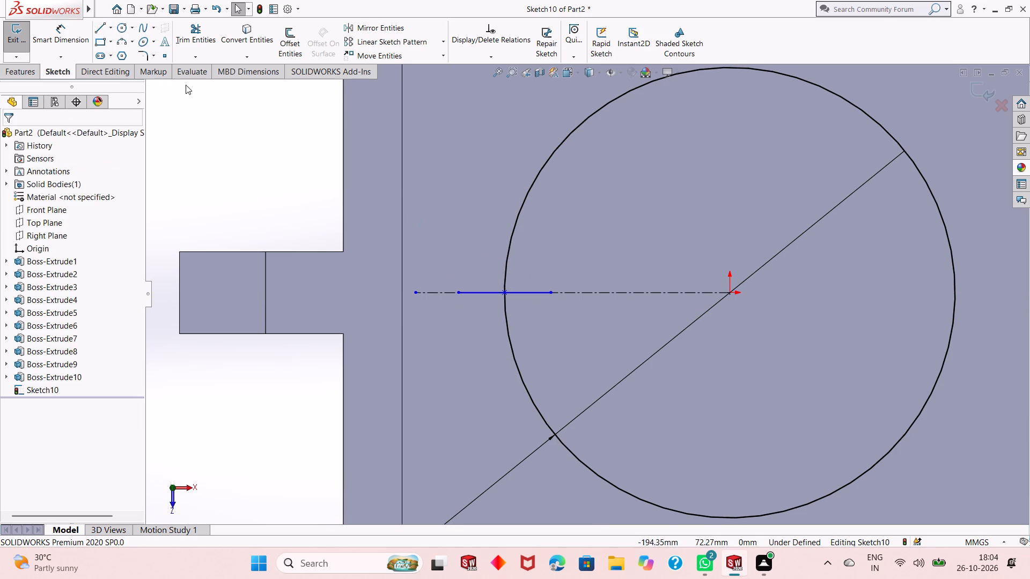
Dimension the length of the short line across the circle's -X side at 20 mm.
left_click(75, 47)
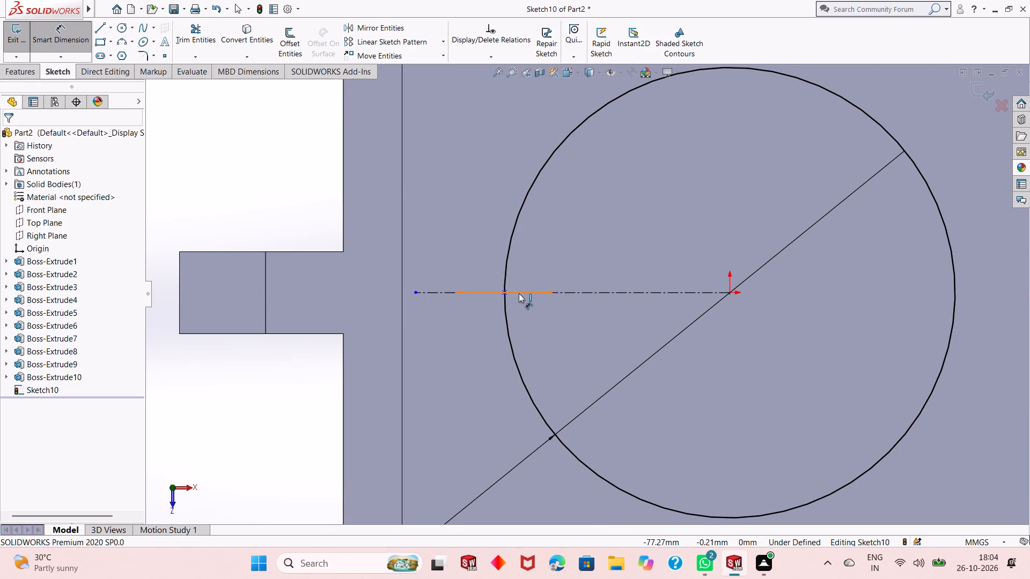
left_click(519, 293)
left_click(551, 392)
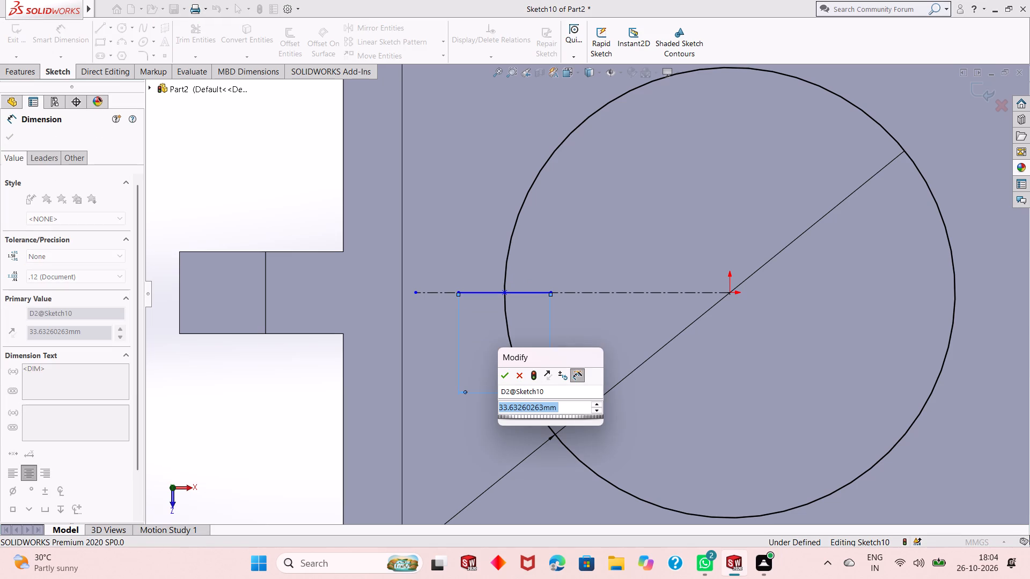
type("20")
key("Return")
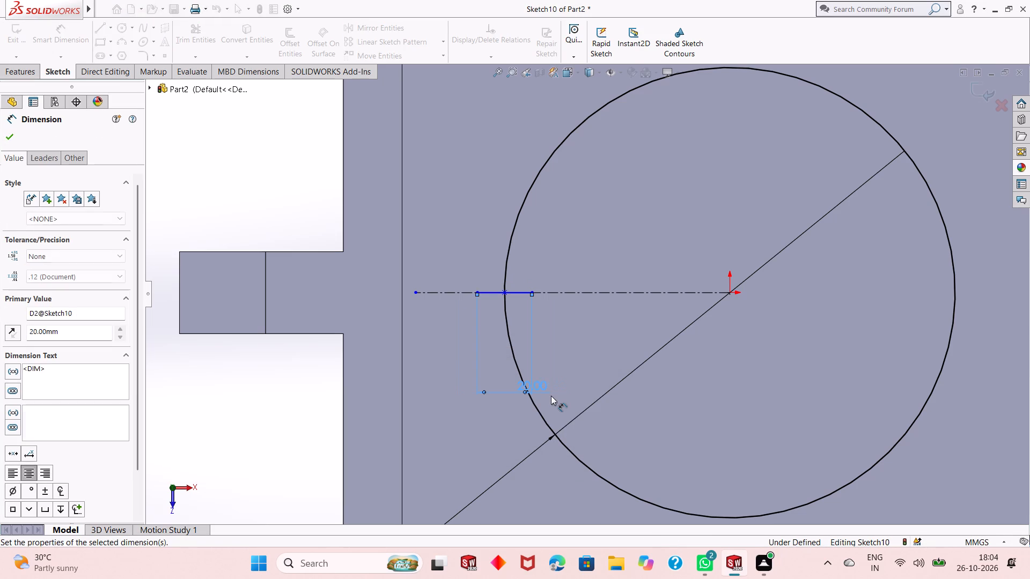
right_click(267, 180)
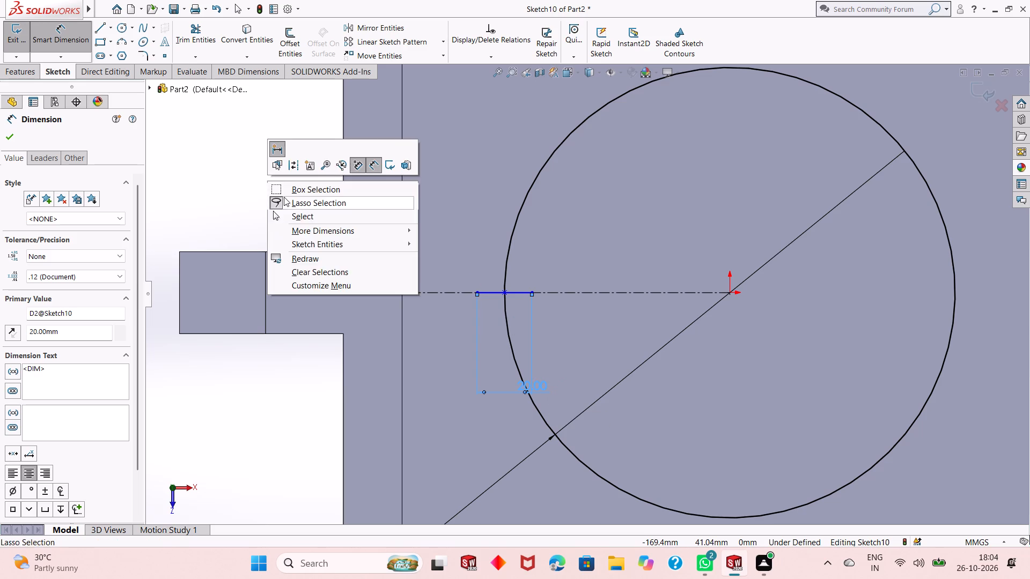
left_click(292, 214)
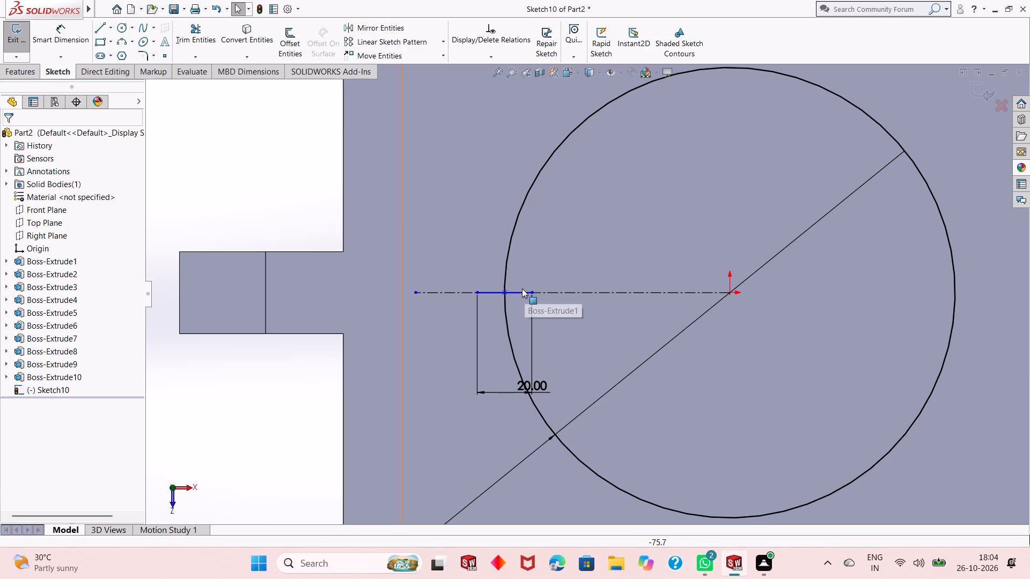
Offset the 20 mm line across the circle's -X side by 3 mm in both directions.
left_click(518, 292)
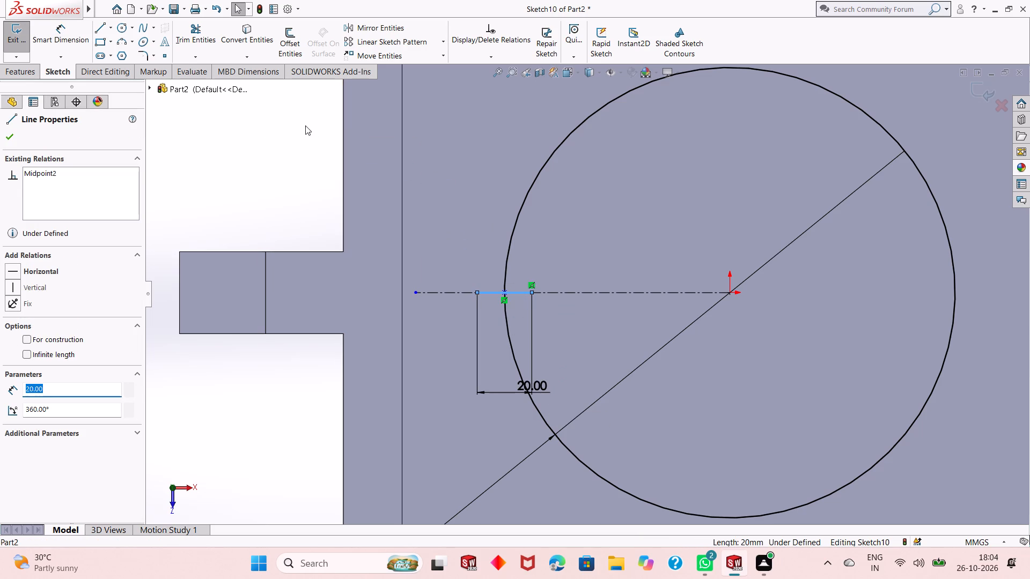
left_click(285, 38)
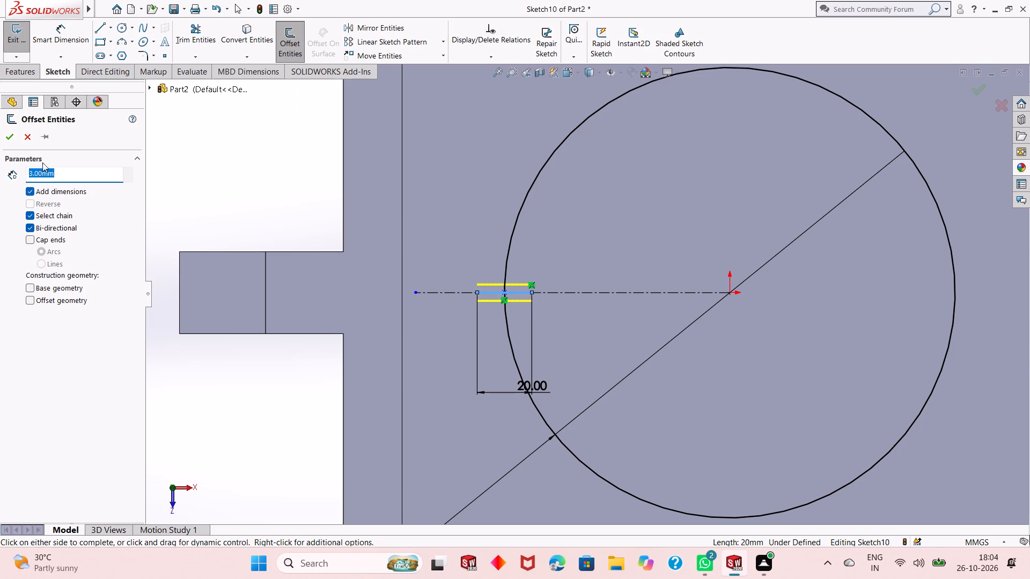
left_click(14, 136)
Delete the original 20 mm line between the two offset lines.
scroll(525, 286, "down", 4)
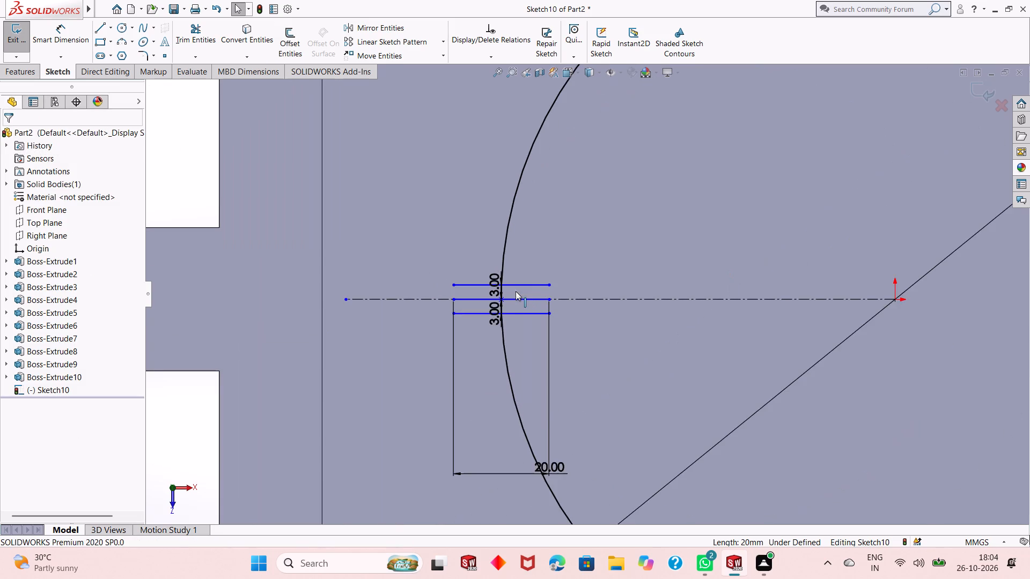
scroll(513, 305, "down", 6)
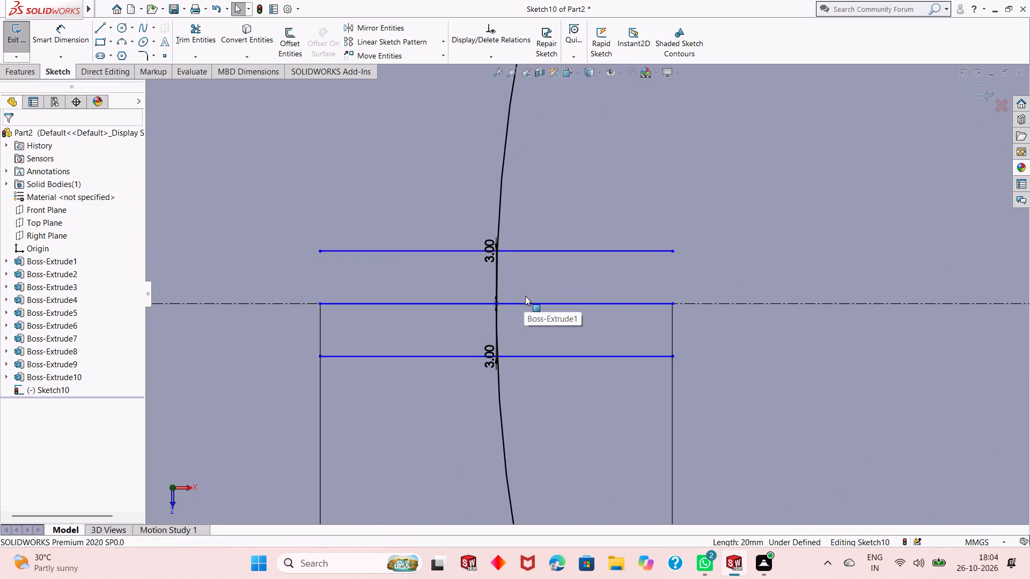
scroll(536, 308, "up", 9)
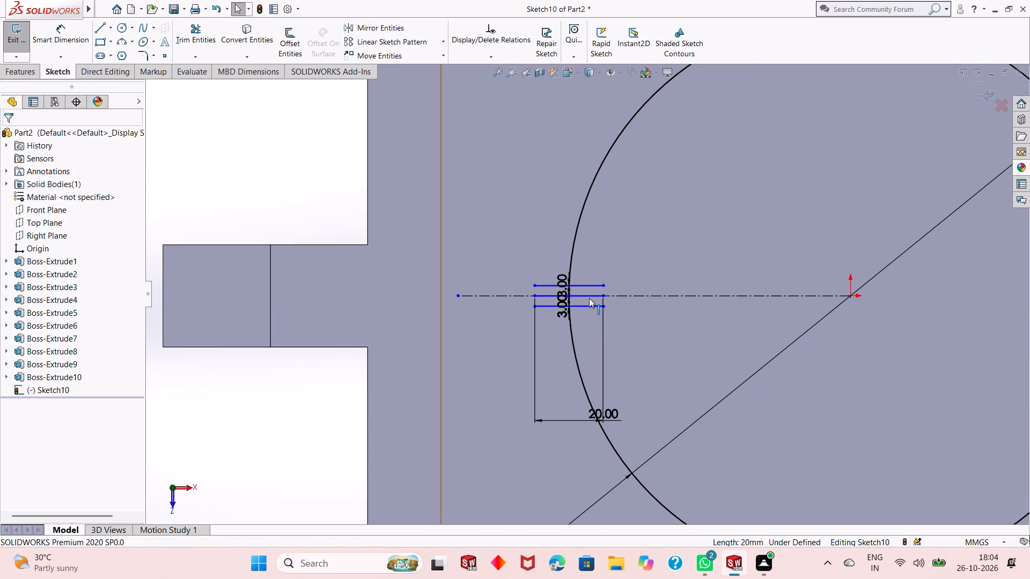
left_click(589, 298)
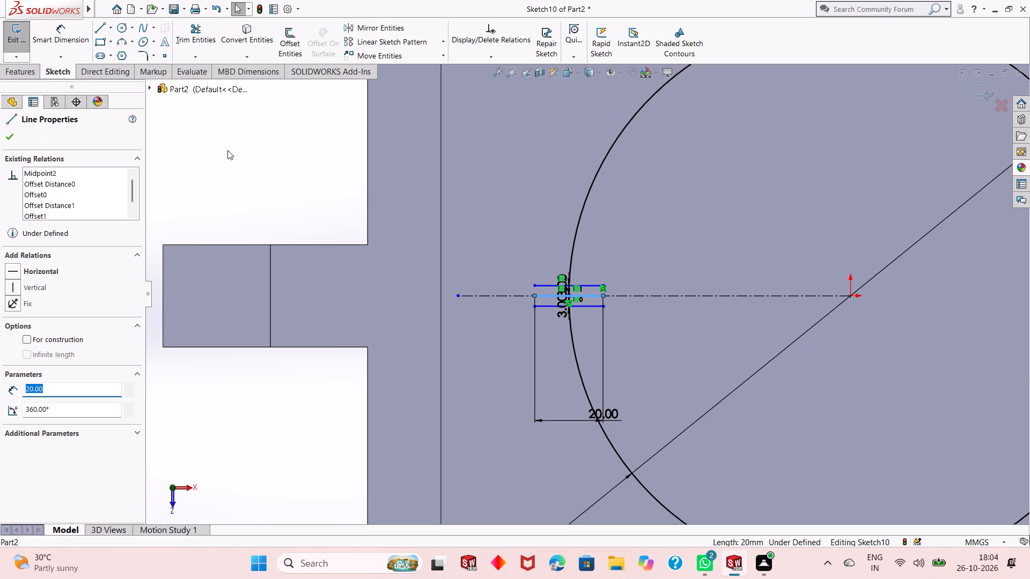
right_click(227, 150)
left_click(298, 293)
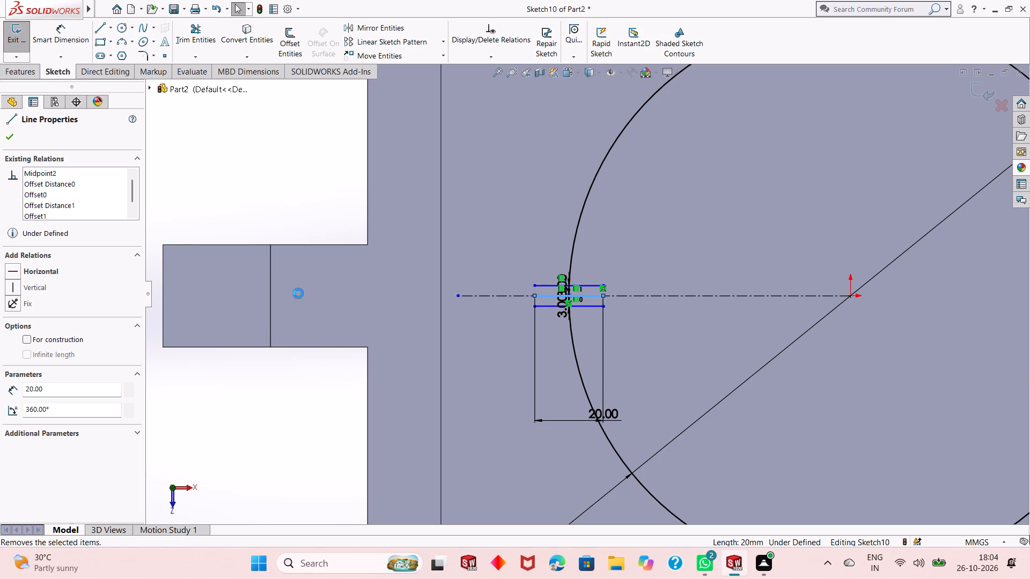
left_click(459, 285)
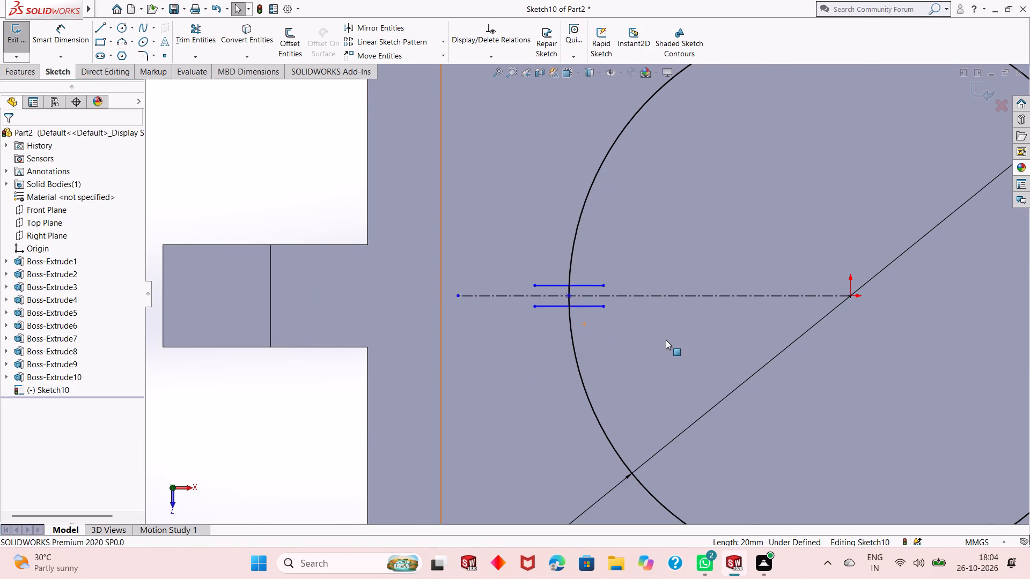
Delete the leftover sketch point where the centreline crosses the circle's -X side.
scroll(664, 340, "up", 1)
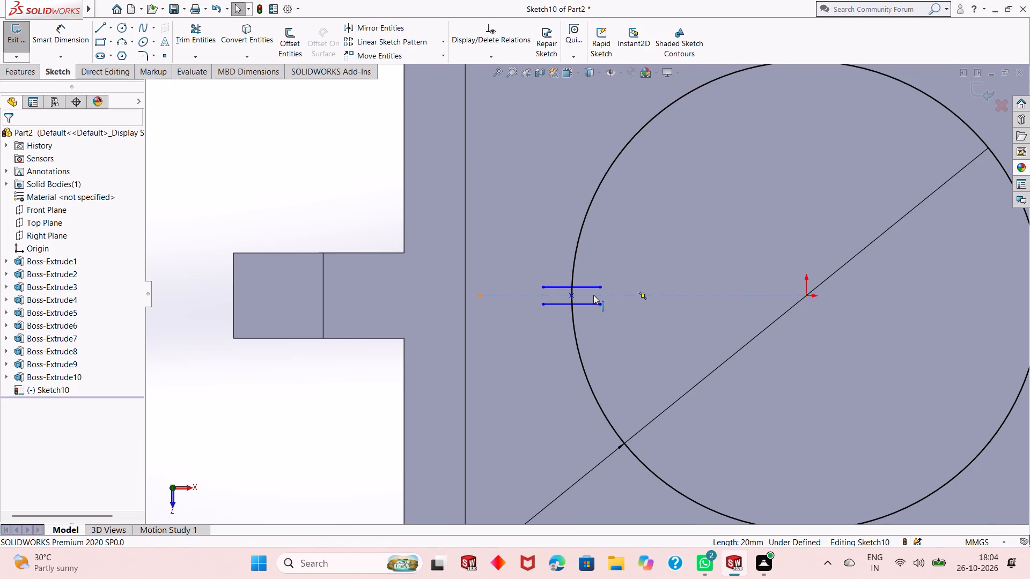
scroll(593, 295, "down", 1)
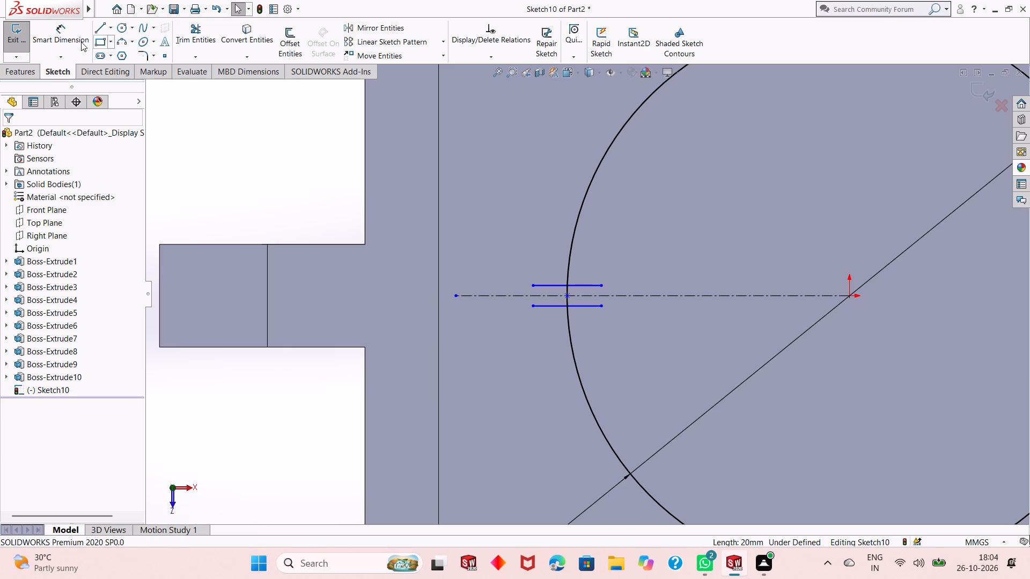
left_click(567, 296)
right_click(215, 145)
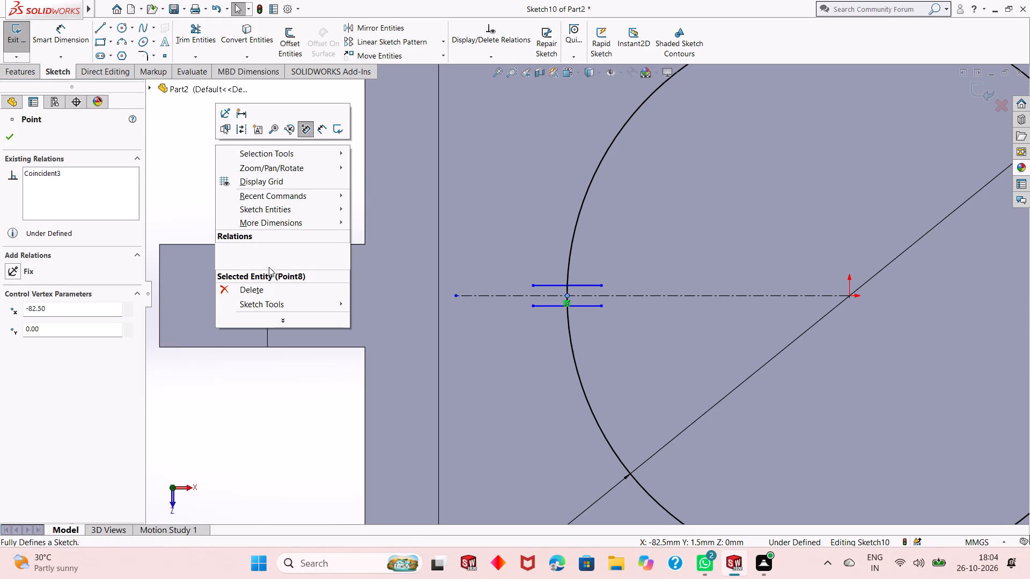
left_click(275, 287)
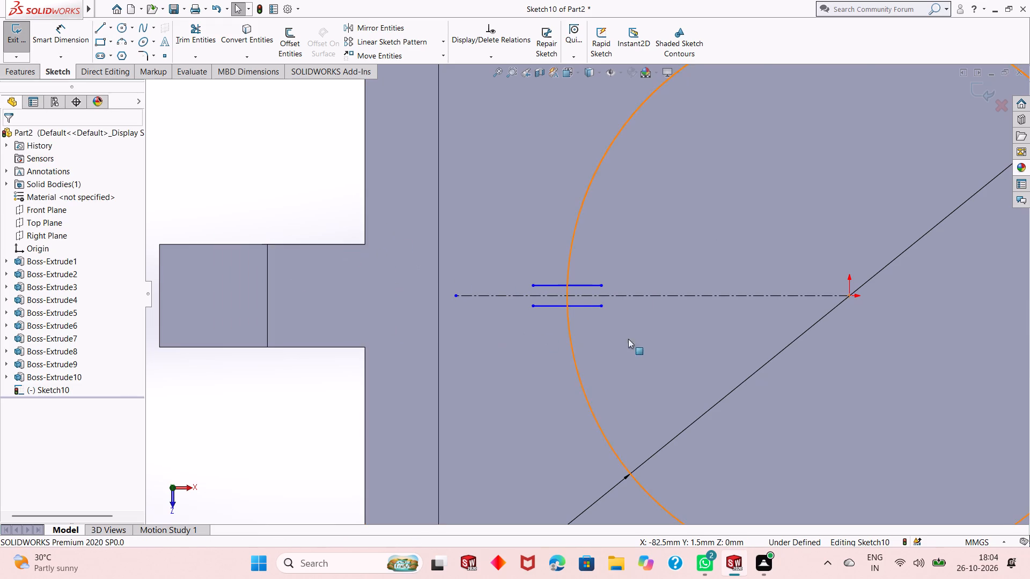
Dimension the length of the offset line on the +Z side of the centreline at 20 mm.
scroll(637, 339, "up", 1)
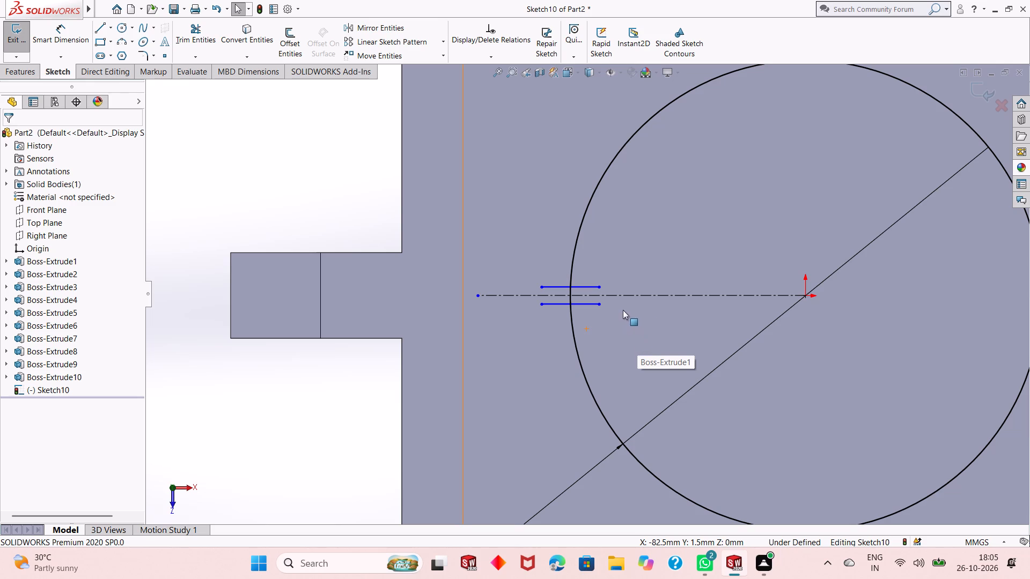
scroll(738, 299, "down", 2)
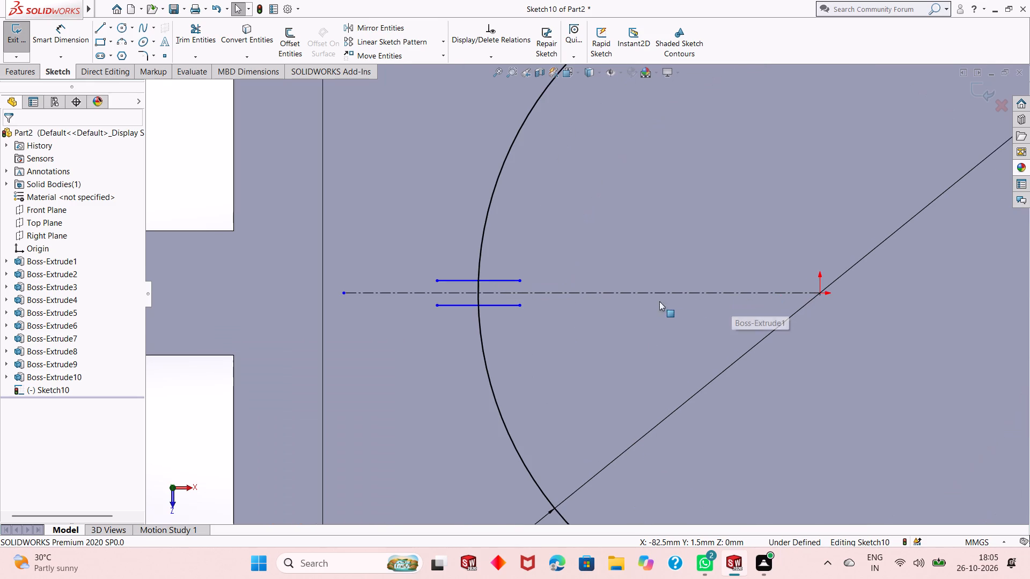
scroll(597, 305, "up", 1)
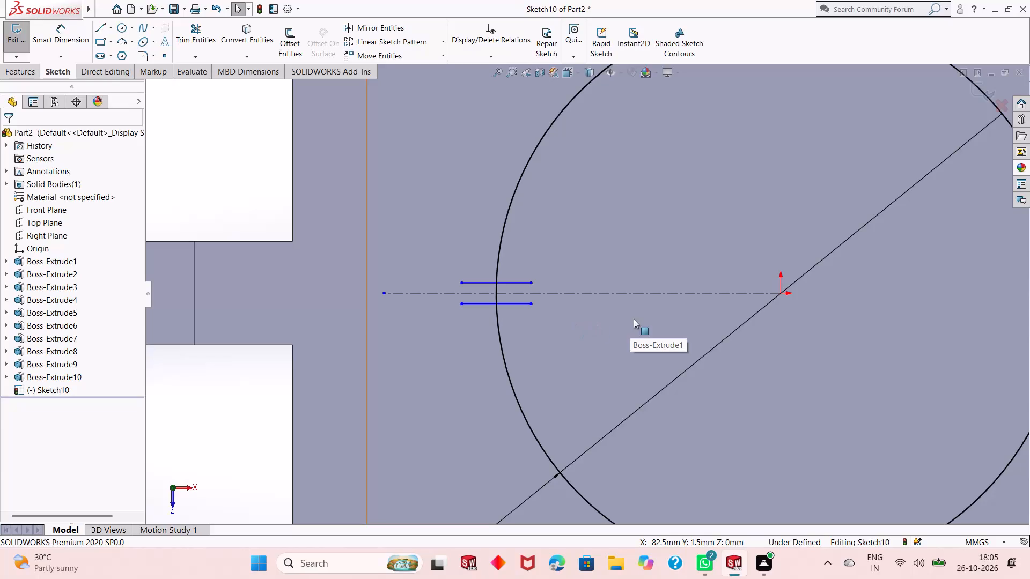
scroll(551, 310, "up", 2)
scroll(702, 294, "down", 1)
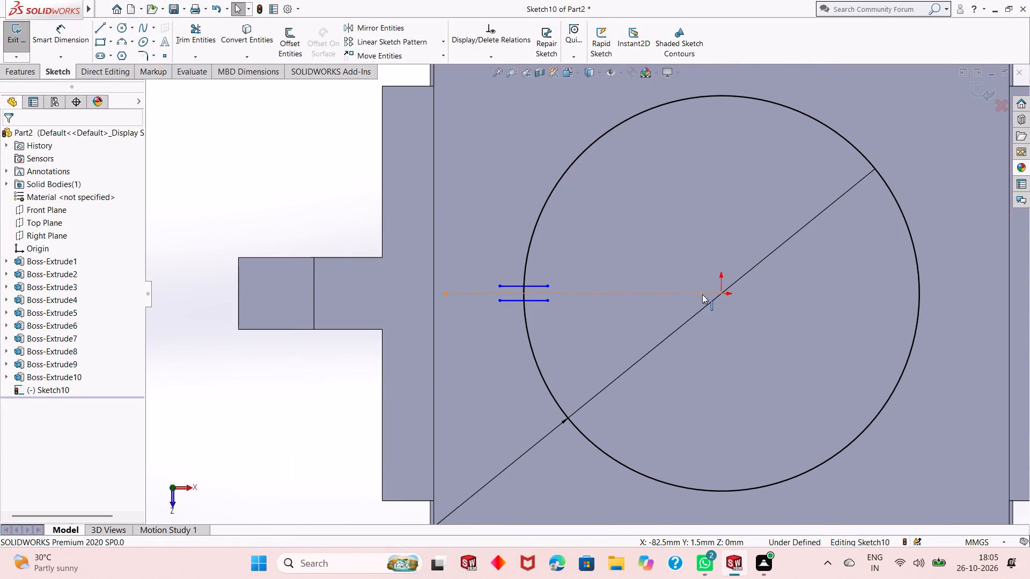
scroll(543, 292, "down", 2)
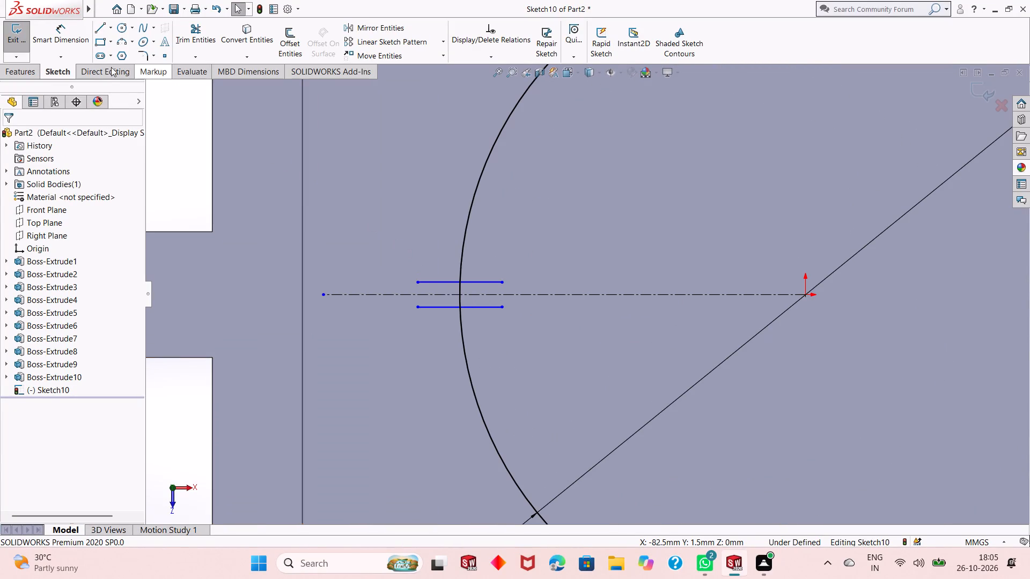
left_click(72, 43)
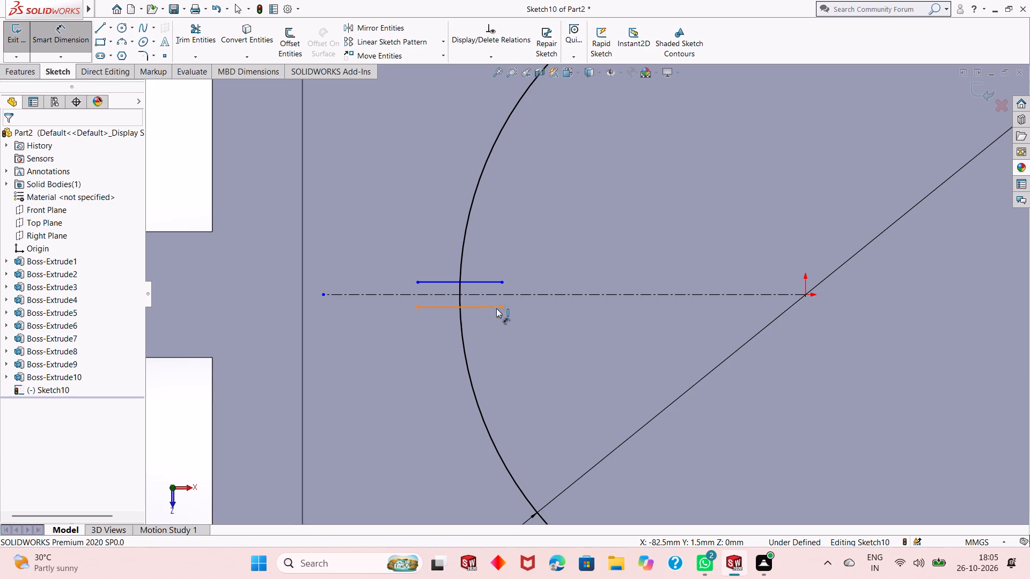
left_click(494, 306)
left_click(493, 348)
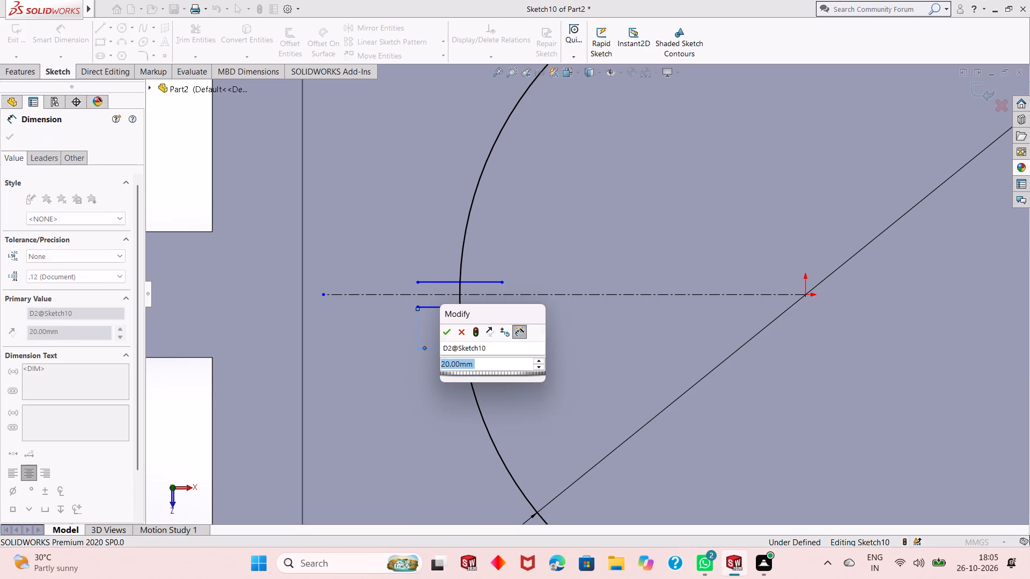
key("Return")
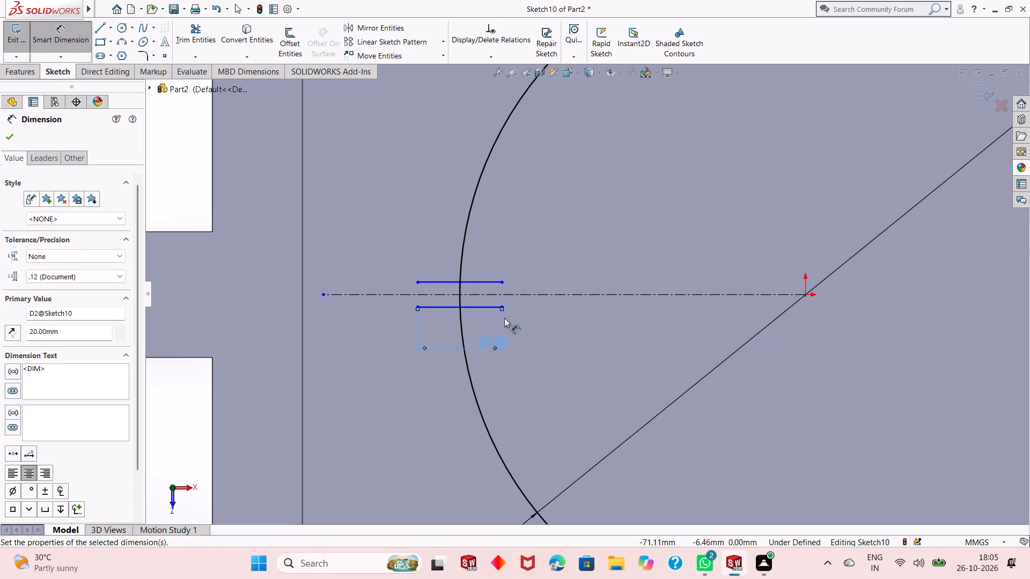
Dimension the spacing between the two parallel offset lines at 6 mm.
left_click(467, 281)
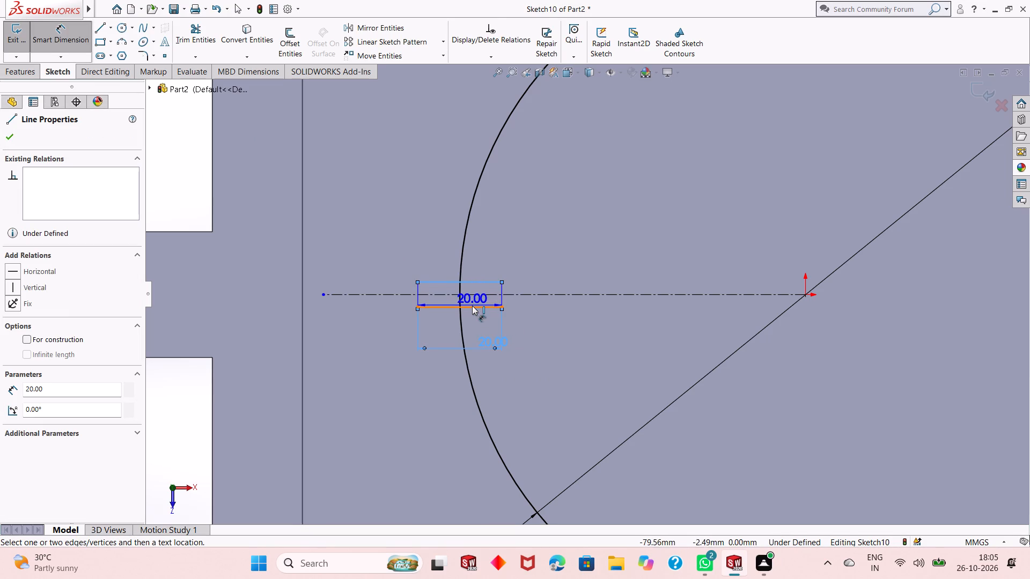
left_click(471, 307)
left_click(233, 302)
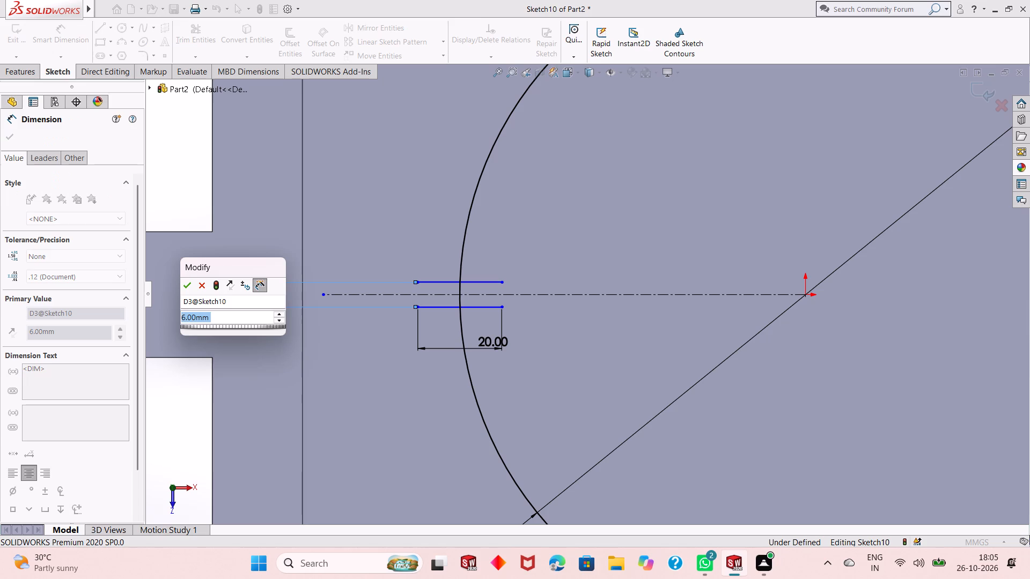
key("Return")
scroll(328, 305, "down", 2)
scroll(329, 305, "up", 1)
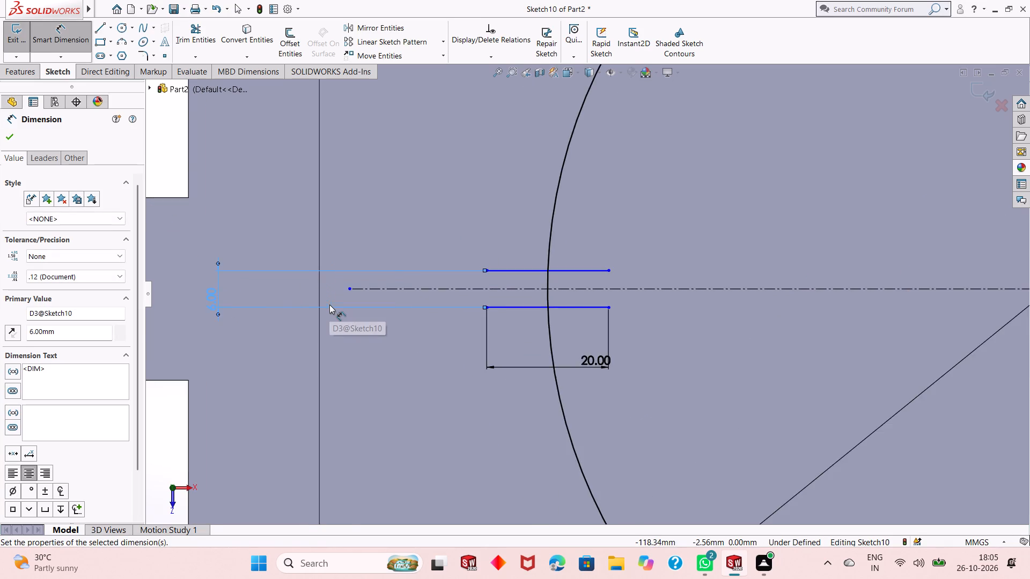
scroll(329, 305, "up", 2)
right_click(285, 363)
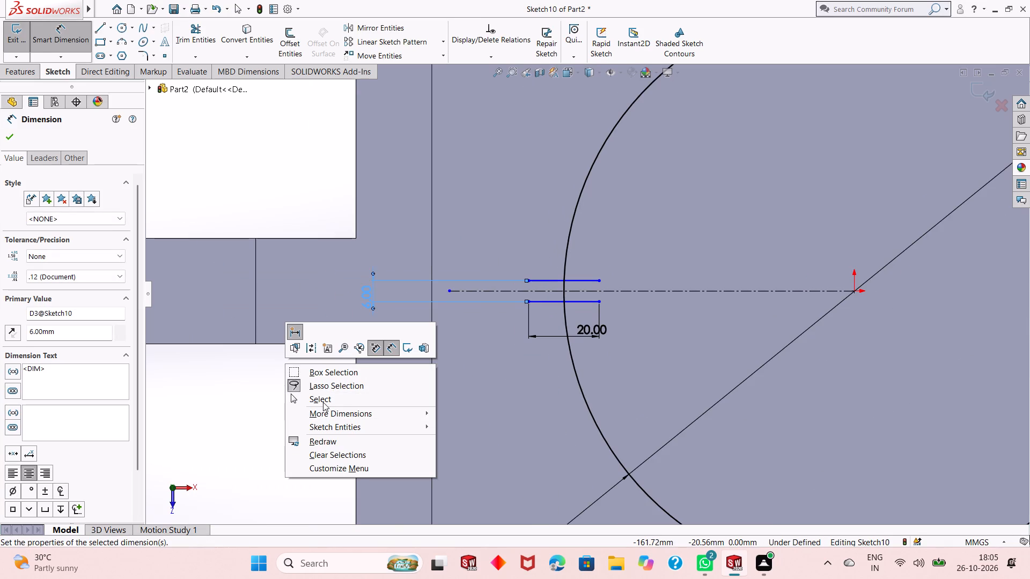
left_click(323, 402)
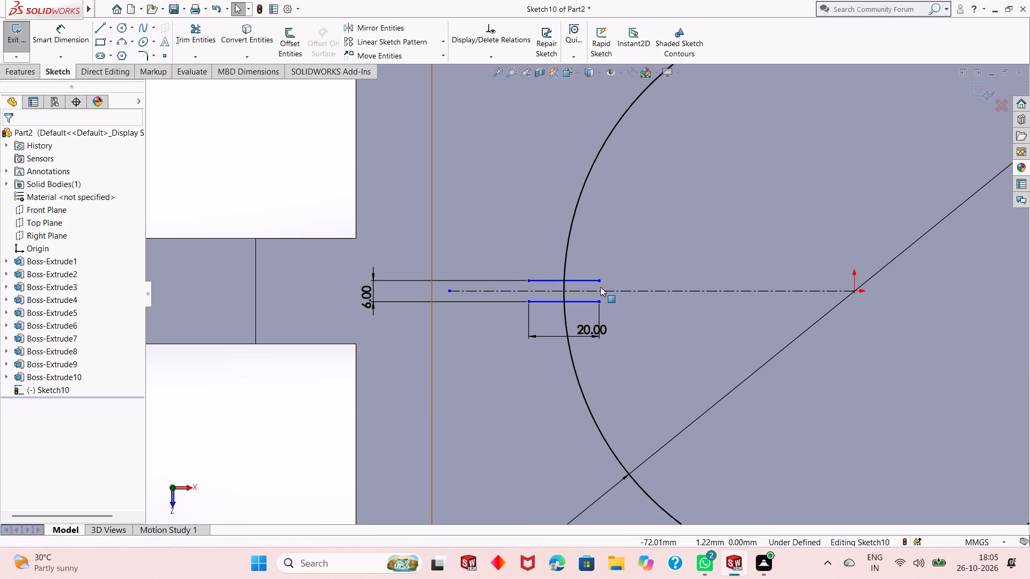
Draw a three-point arc joining the -X ends of the two parallel lines, entering 3 mm as its radius.
scroll(599, 287, "down", 1)
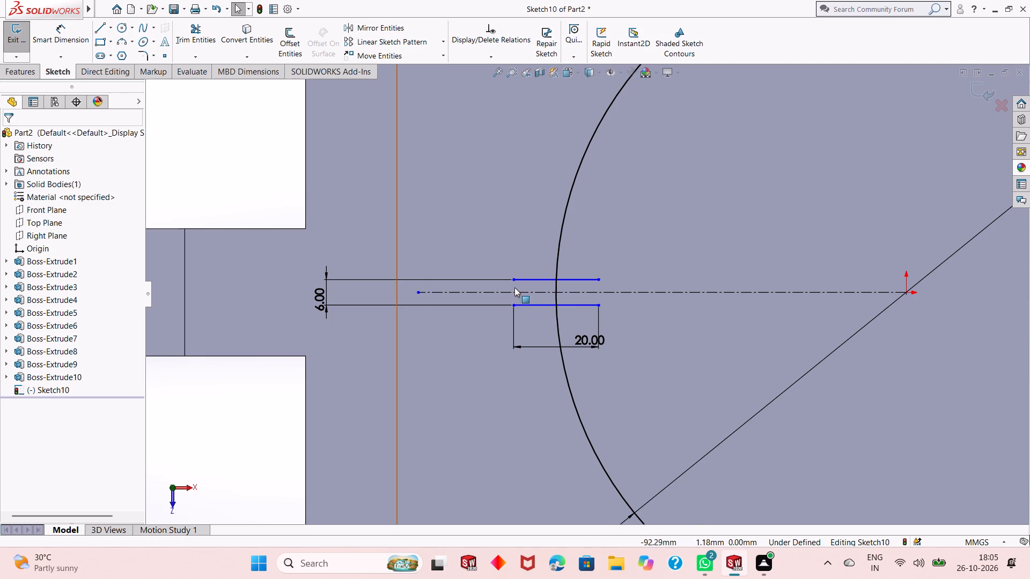
left_click(119, 40)
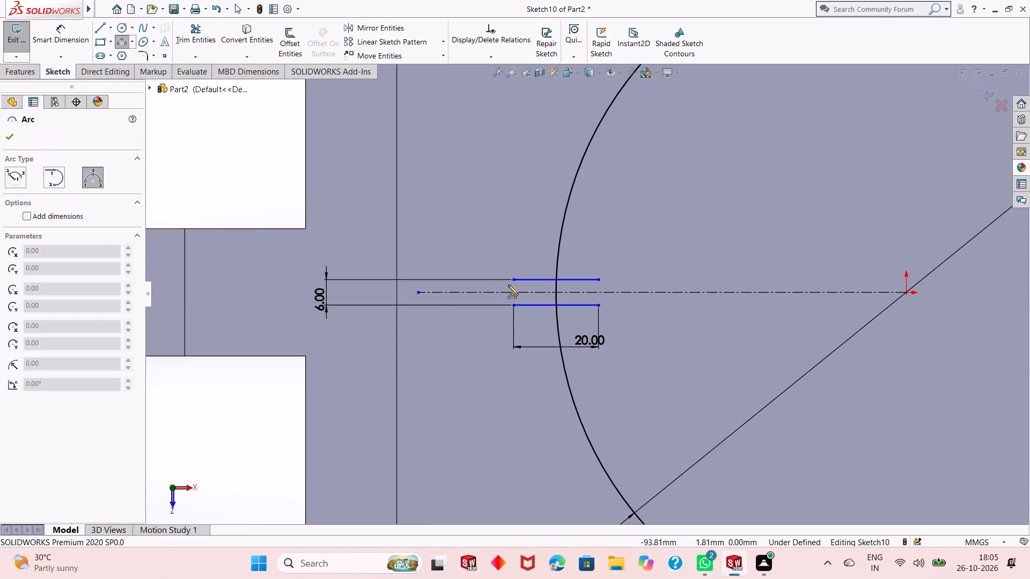
left_click(514, 283)
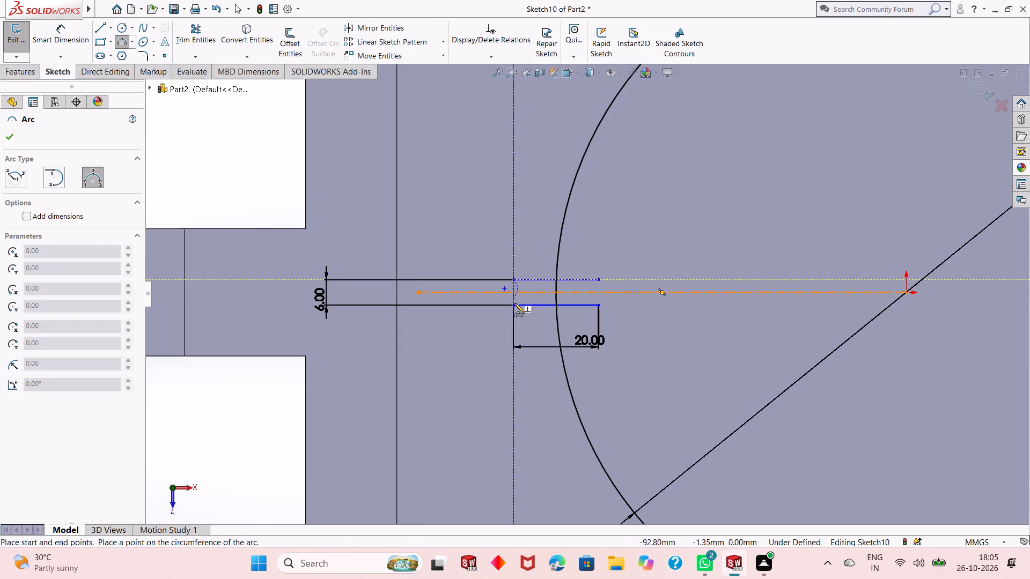
left_click(514, 305)
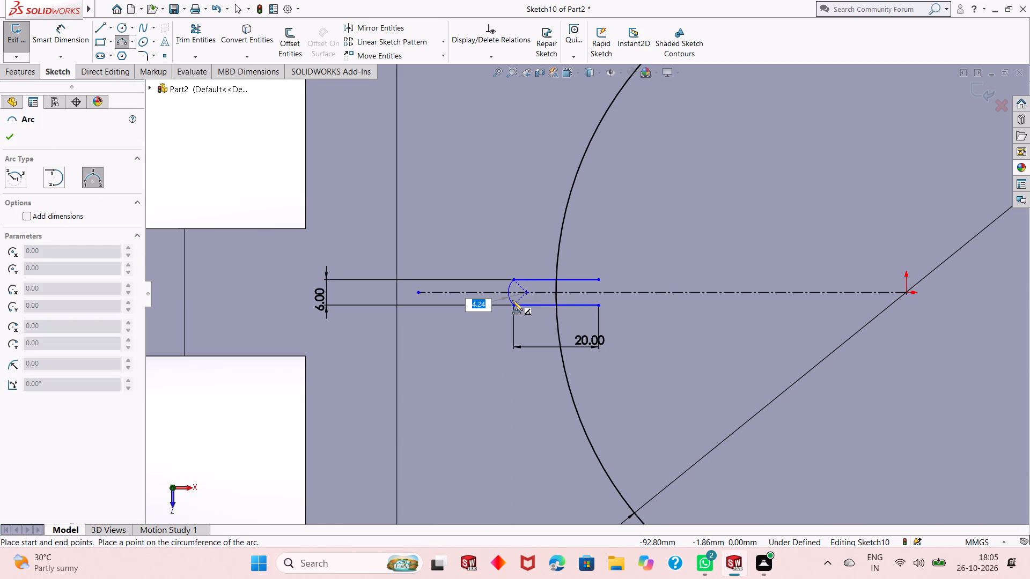
key("3")
key("Return")
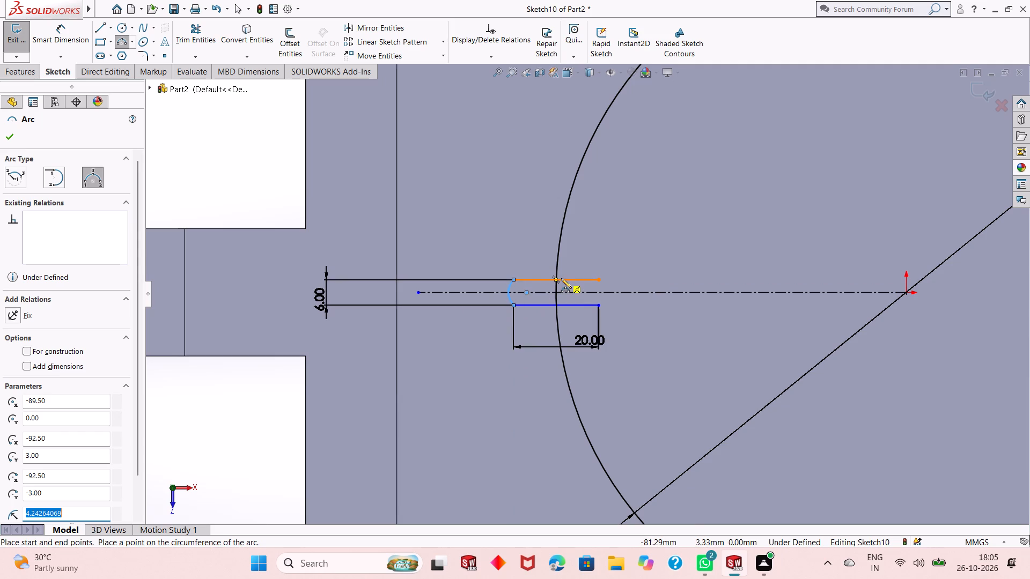
Draw a three-point arc of 3 mm radius joining the ends of the two parallel lines nearest the origin.
left_click(599, 280)
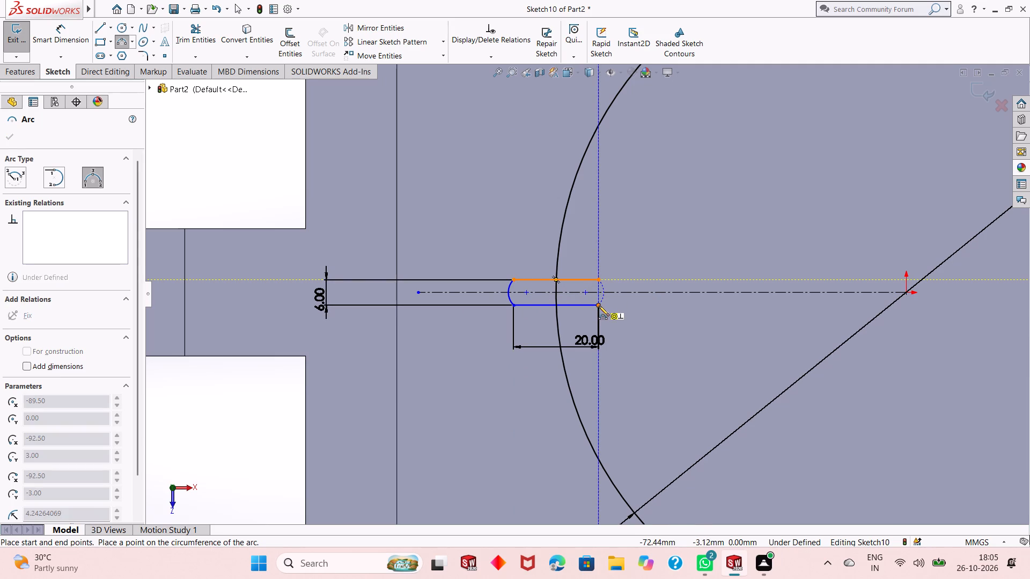
left_click(599, 306)
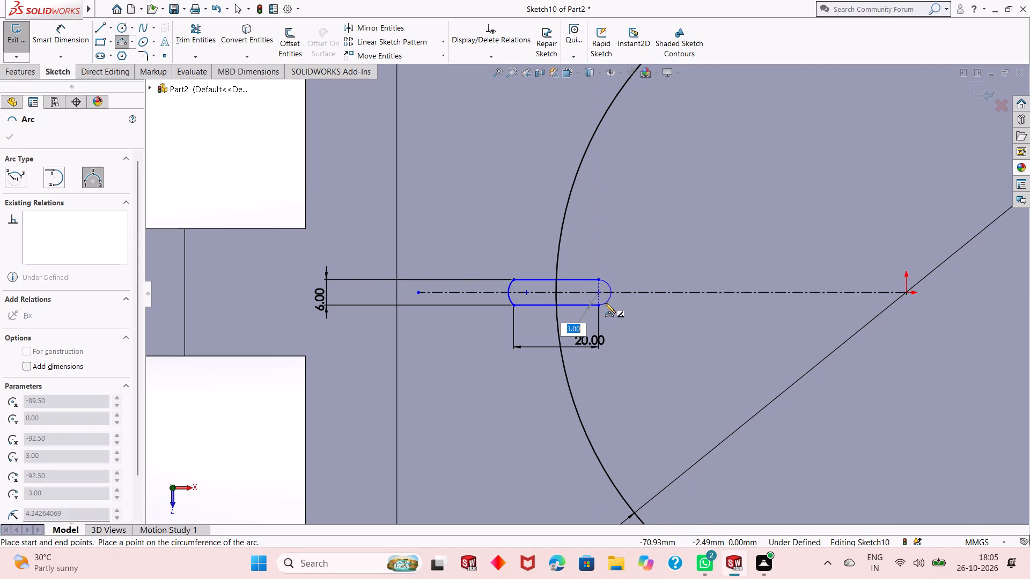
key("3")
key("Return")
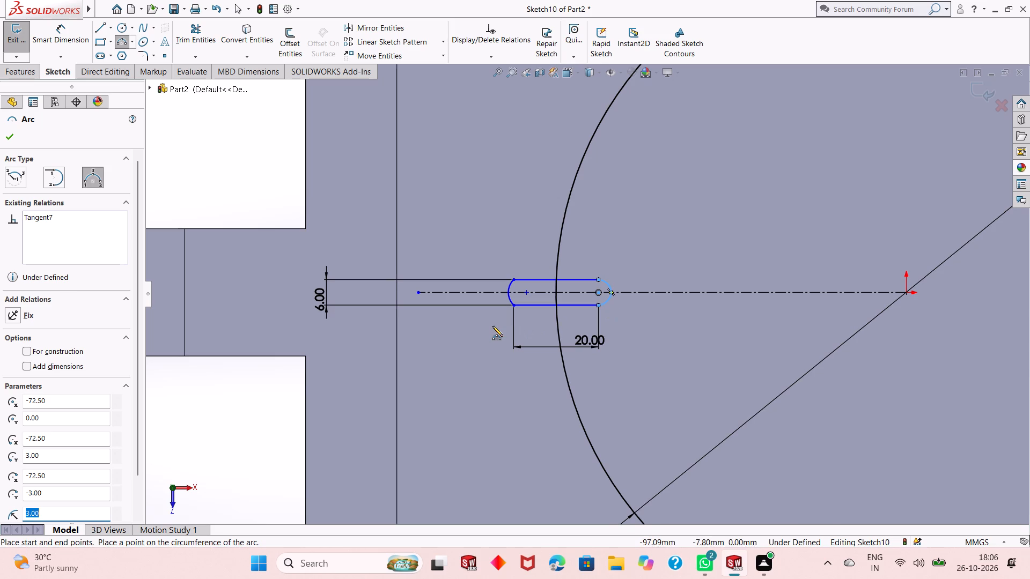
key("Escape")
key("Escape")
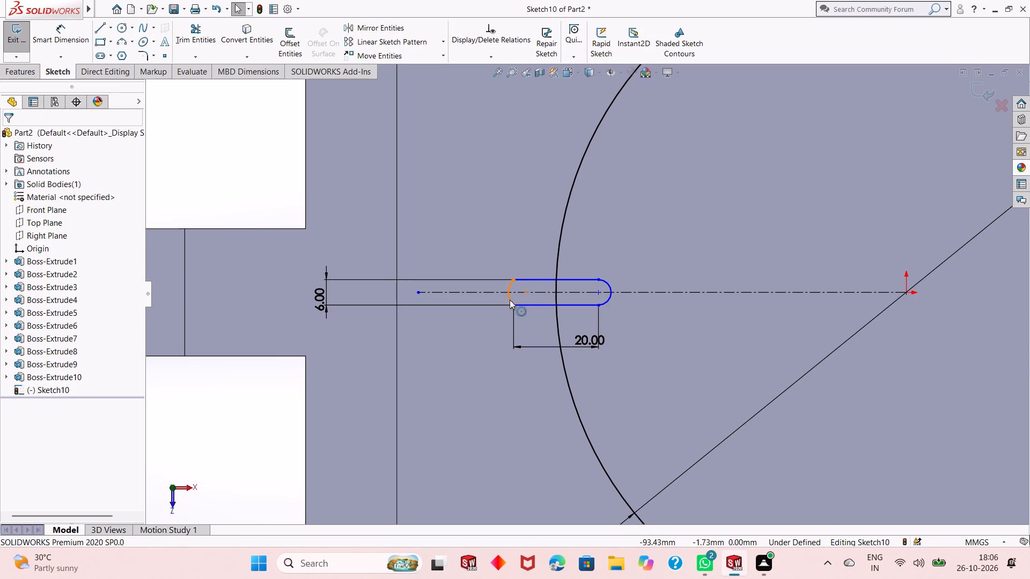
Dimension the radius of the arc at the slot's -X end at 3 mm.
left_click(53, 41)
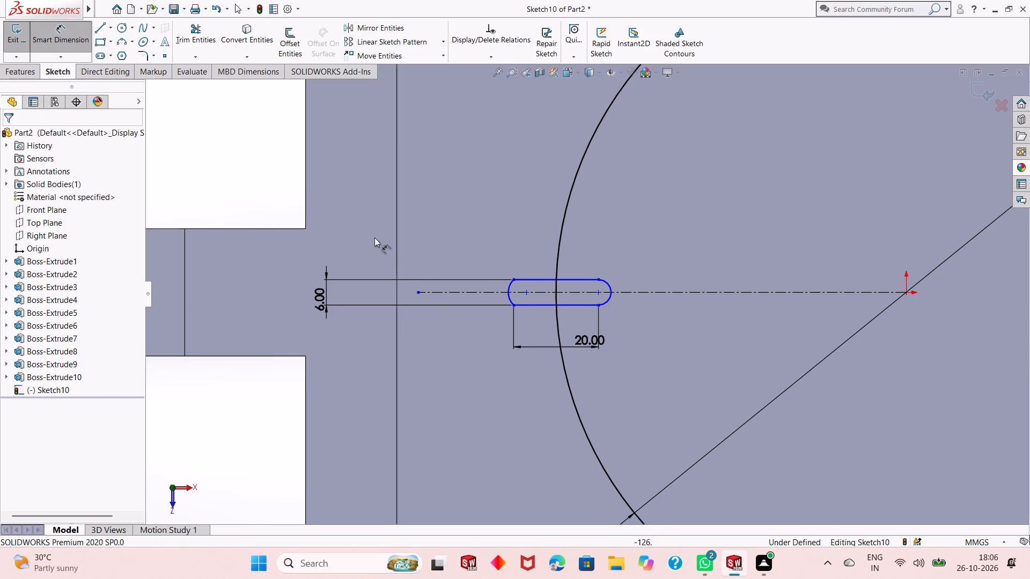
left_click(509, 296)
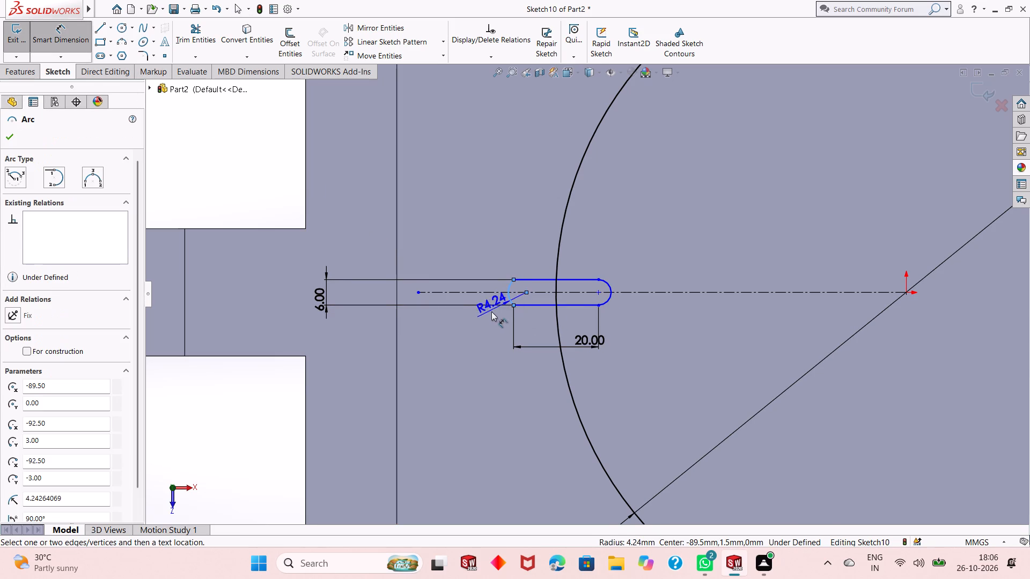
left_click(489, 314)
key("3")
key("Return")
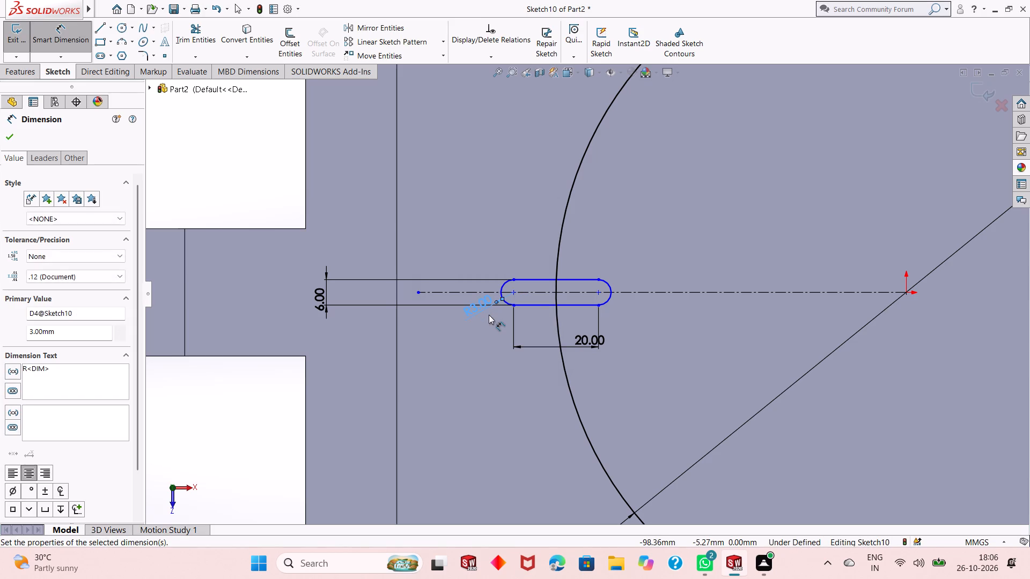
key("Escape")
key("Escape")
key("Escape")
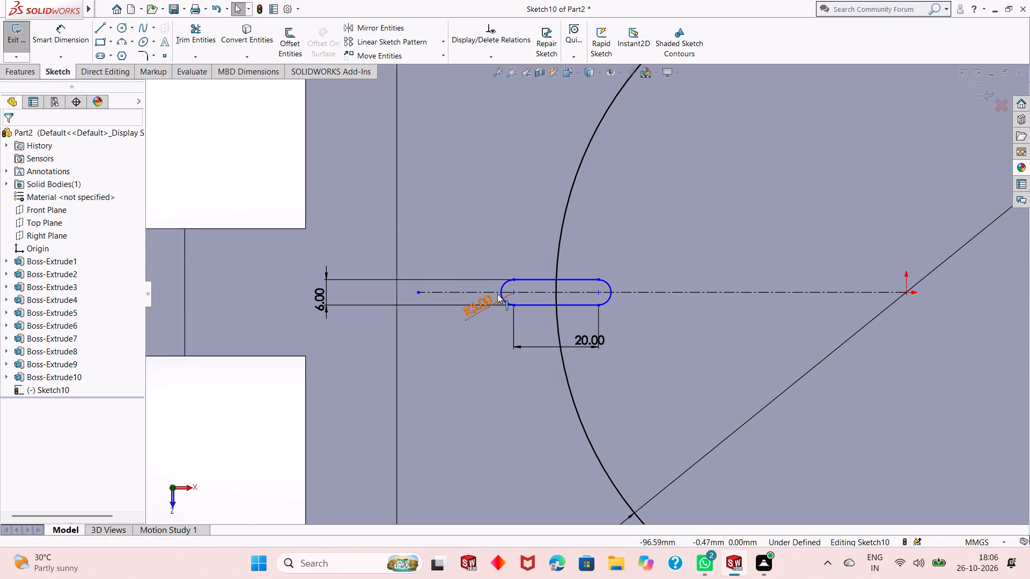
Add an Equal relation between the two end arcs of the slot.
left_click(501, 291)
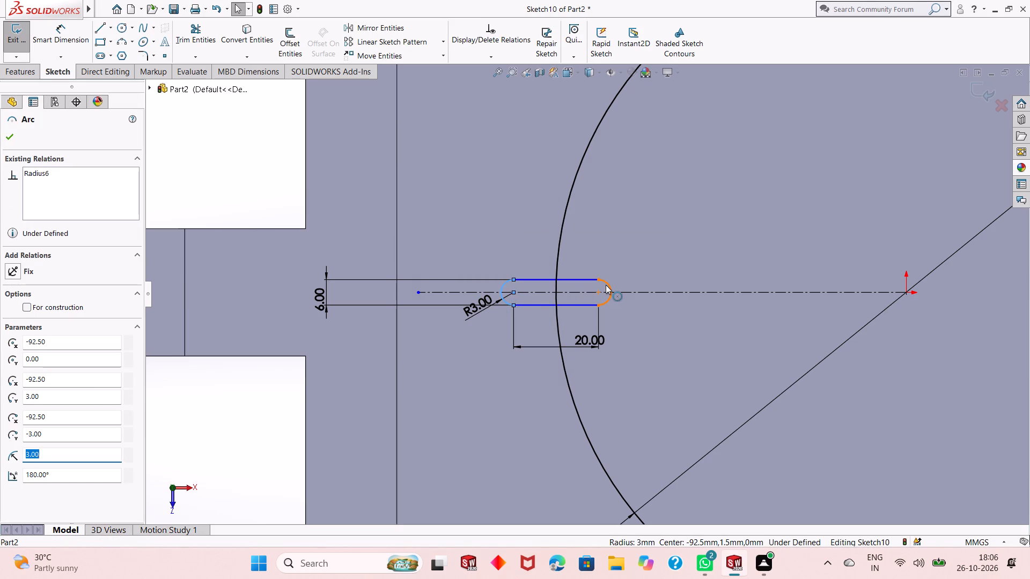
left_click(606, 285, "ctrl")
left_click(687, 240)
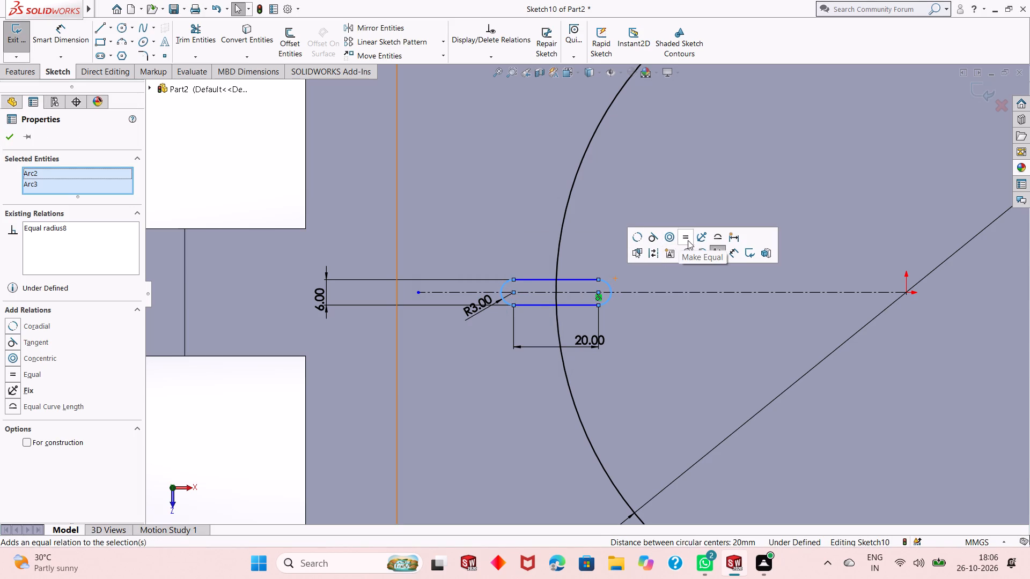
left_click(11, 136)
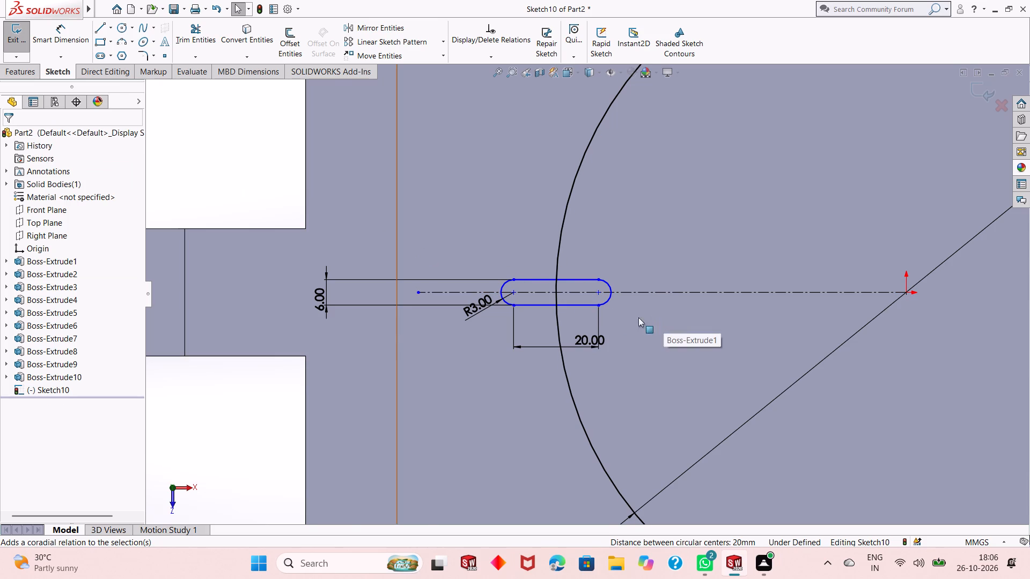
Make the centre point of the slot's end arc nearest the origin coincident with the horizontal centreline.
scroll(558, 320, "up", 4)
scroll(617, 296, "down", 2)
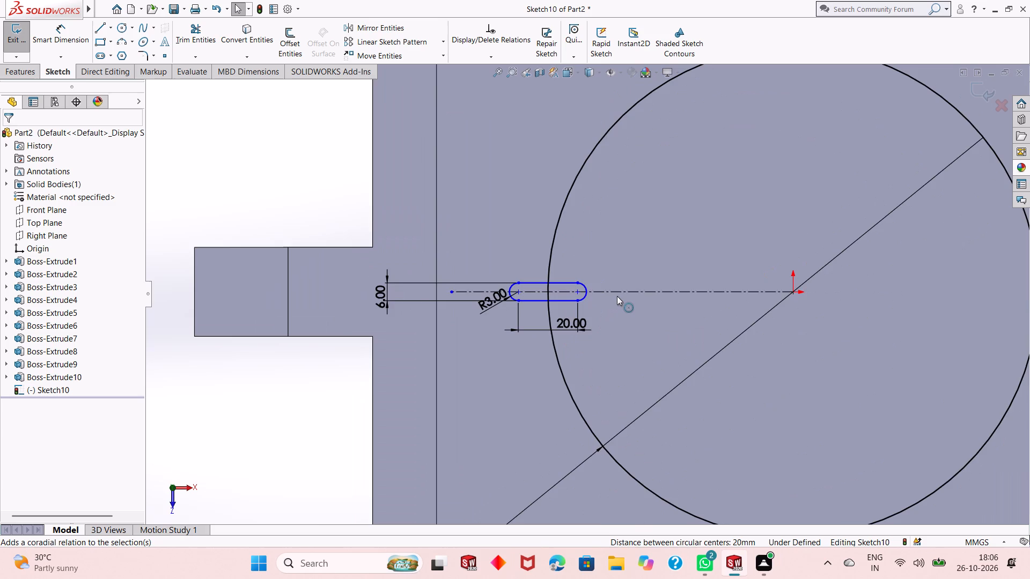
scroll(614, 288, "down", 3)
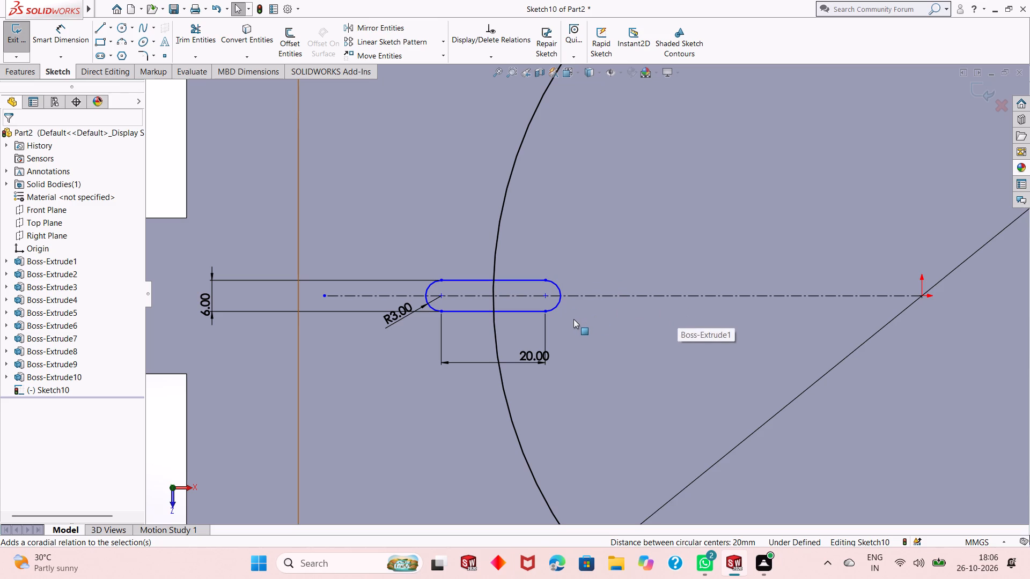
left_click(544, 296)
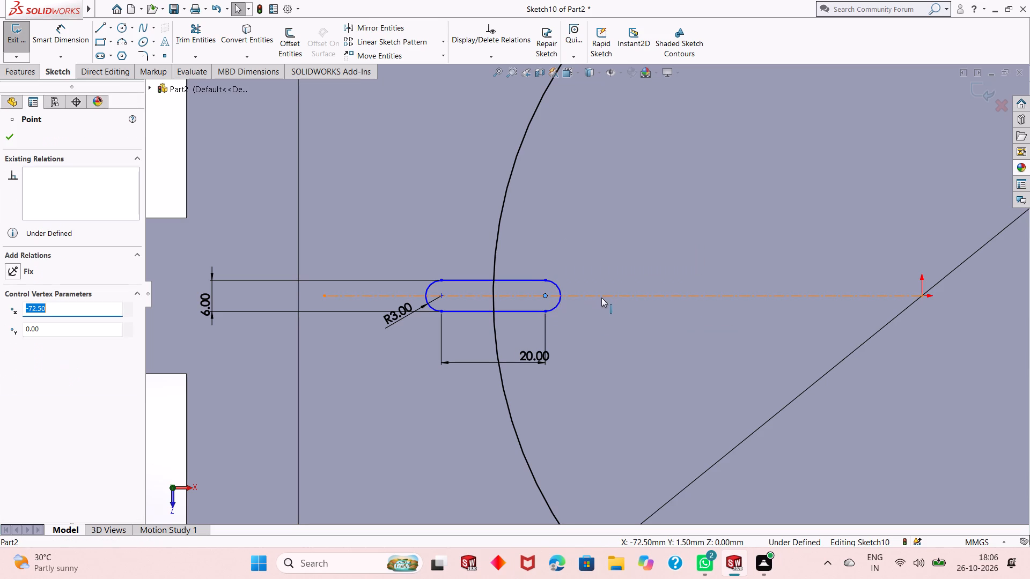
left_click(601, 298, "ctrl")
left_click(649, 256)
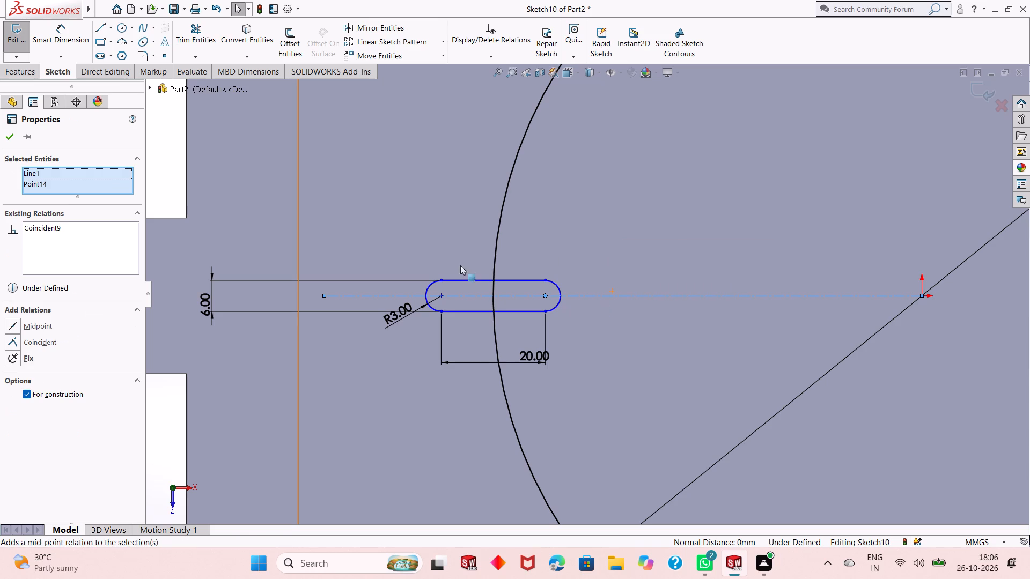
left_click(12, 143)
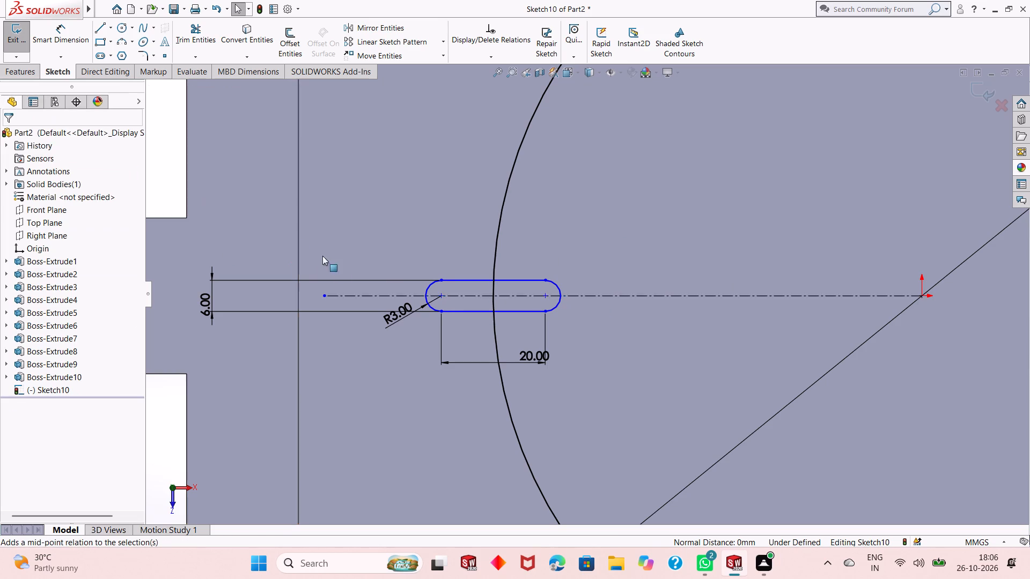
Make the centre point of the slot's -X end arc coincident with the horizontal centreline.
left_click(440, 299)
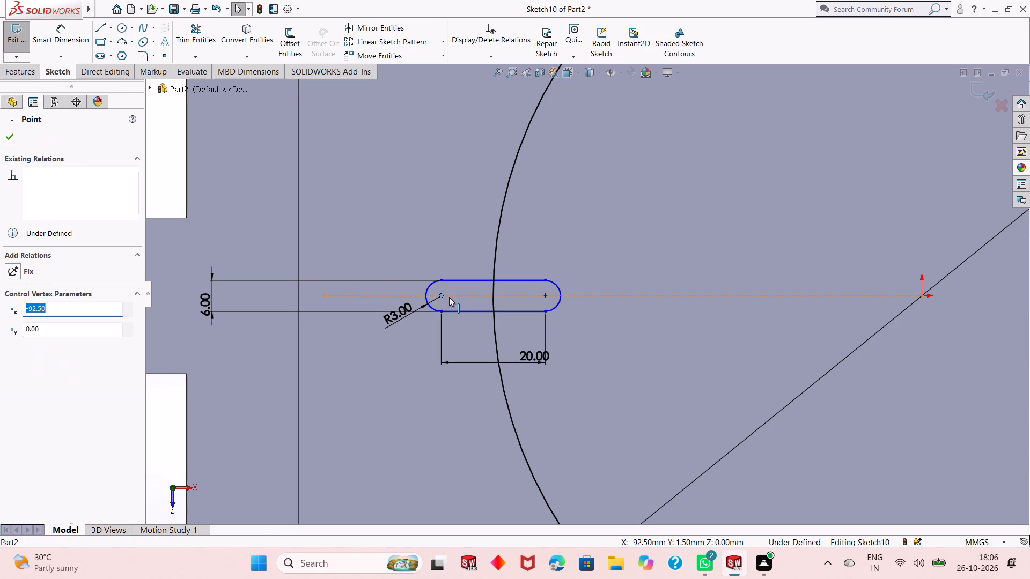
left_click(449, 297, "ctrl")
left_click(496, 248)
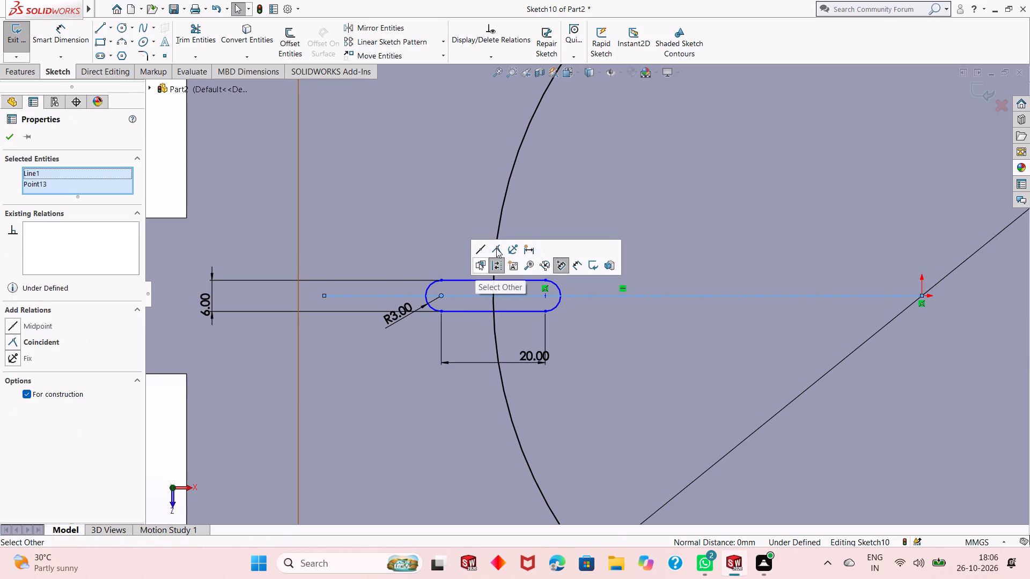
left_click(10, 135)
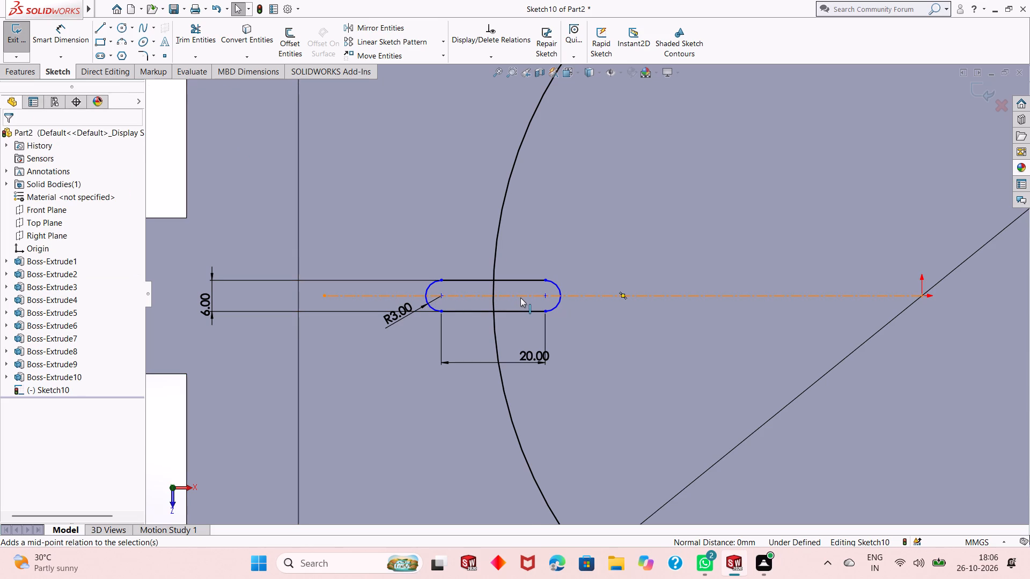
Examine the slot sketch and its placement relative to the base circle, the origin and the plate.
scroll(520, 298, "down", 2)
scroll(520, 298, "up", 1)
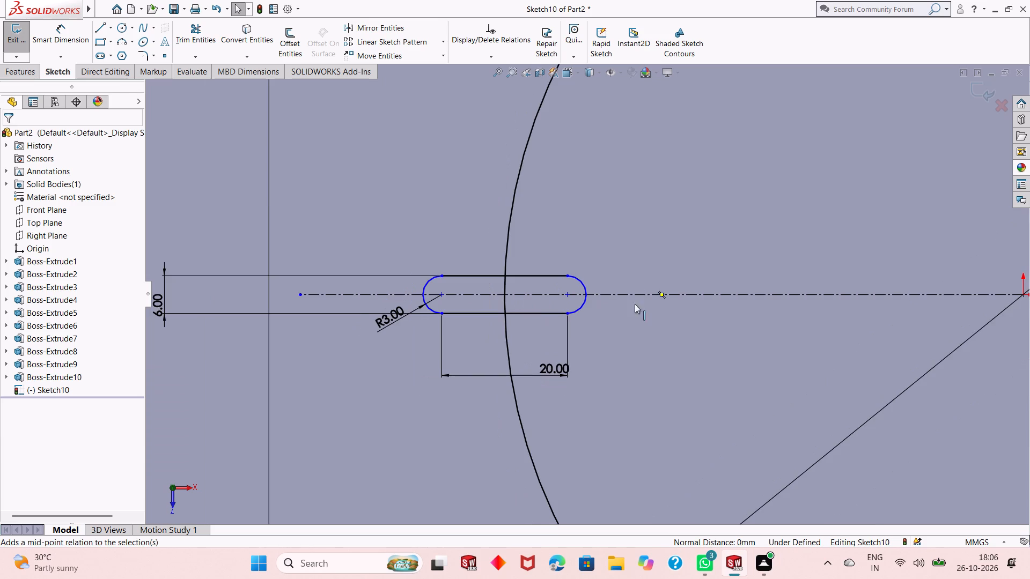
scroll(646, 307, "down", 1)
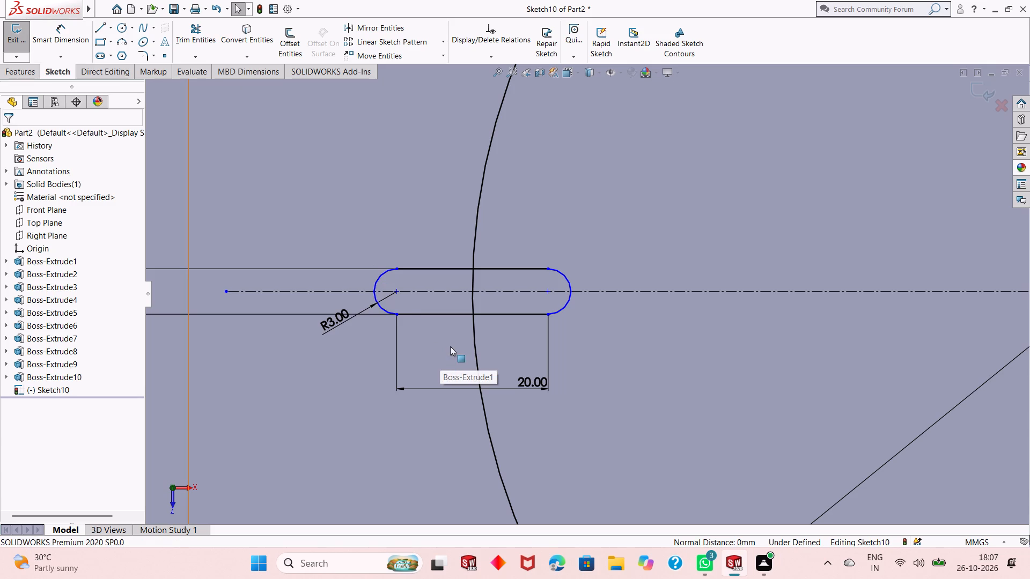
scroll(459, 313, "up", 1)
scroll(602, 277, "down", 2)
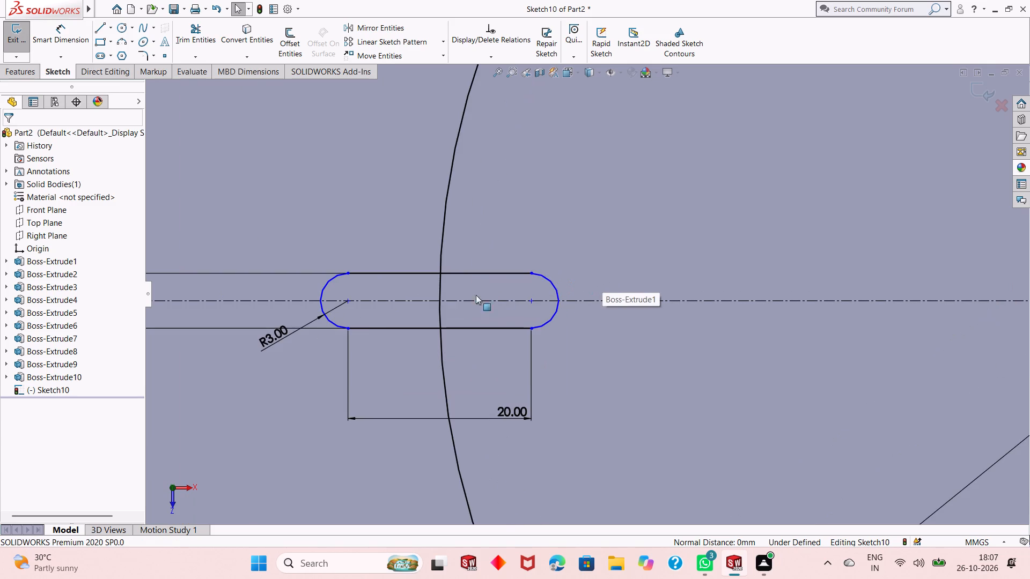
scroll(443, 303, "up", 1)
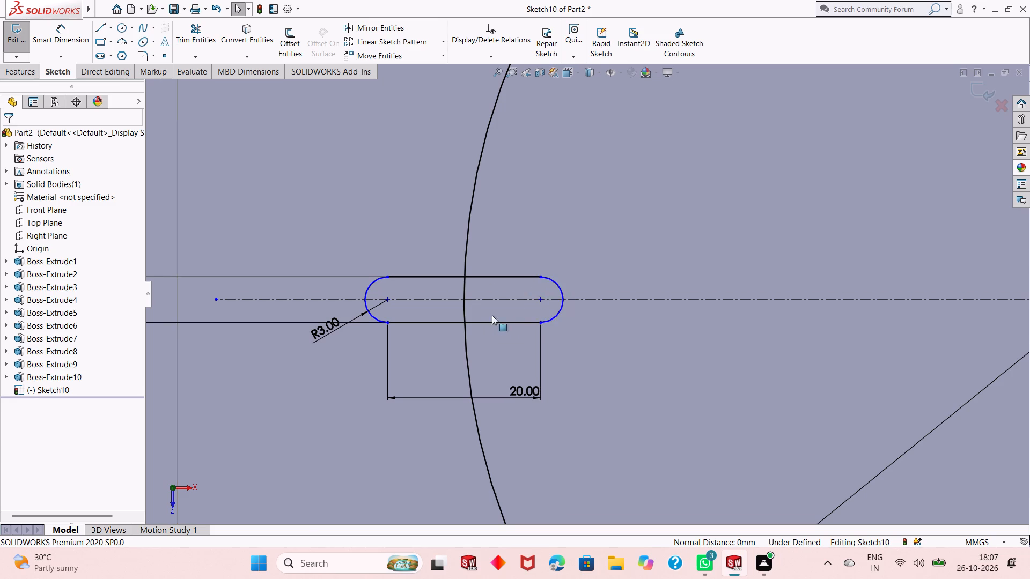
scroll(483, 319, "up", 4)
scroll(563, 311, "down", 1)
scroll(555, 311, "up", 2)
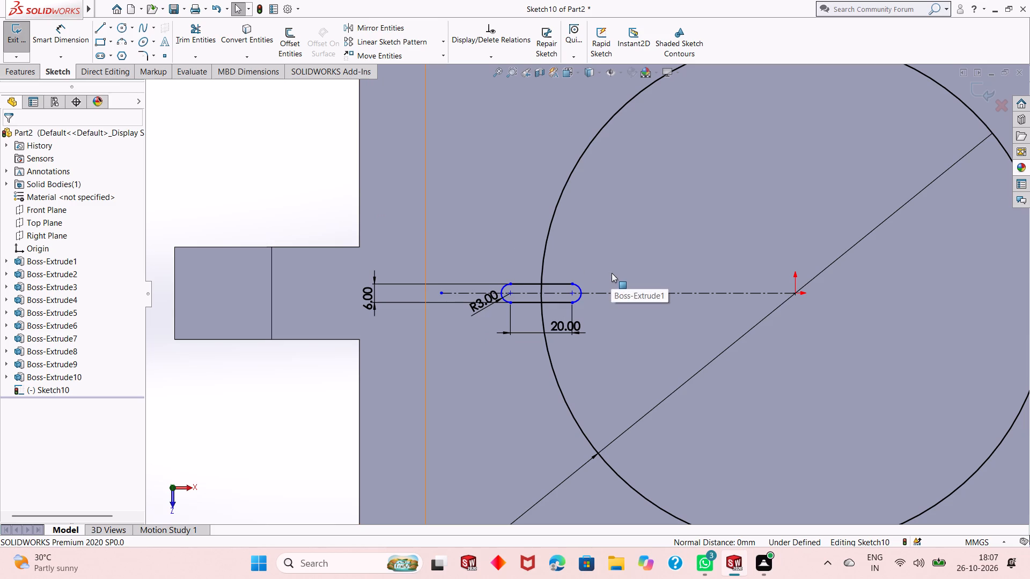
scroll(495, 331, "up", 2)
scroll(868, 321, "down", 2)
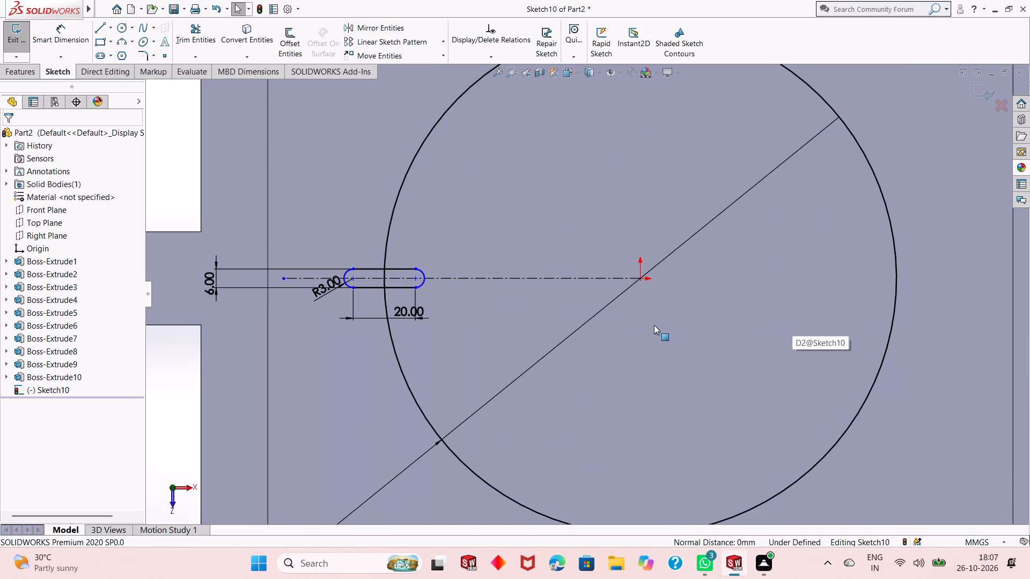
scroll(654, 325, "up", 1)
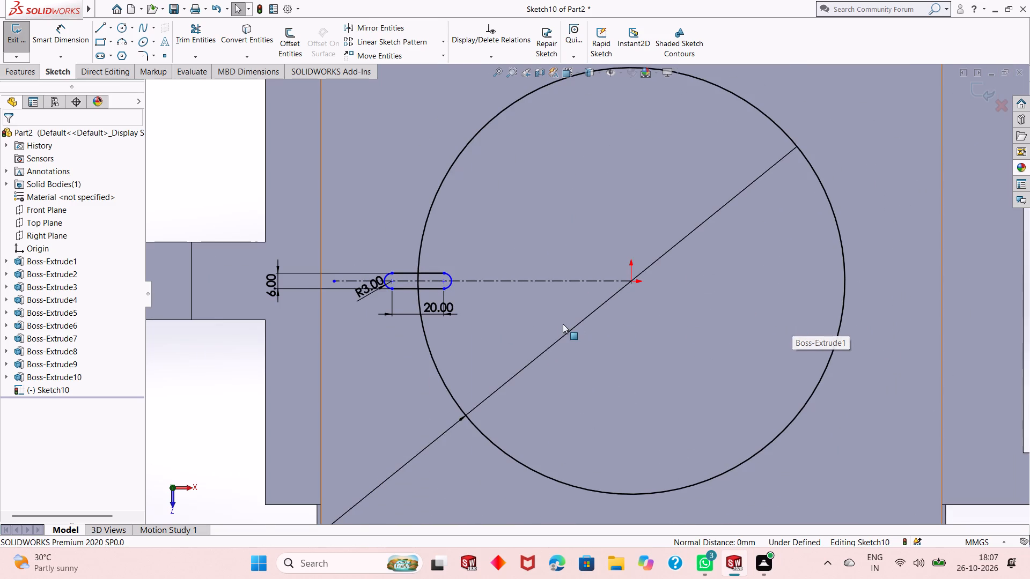
scroll(558, 326, "up", 2)
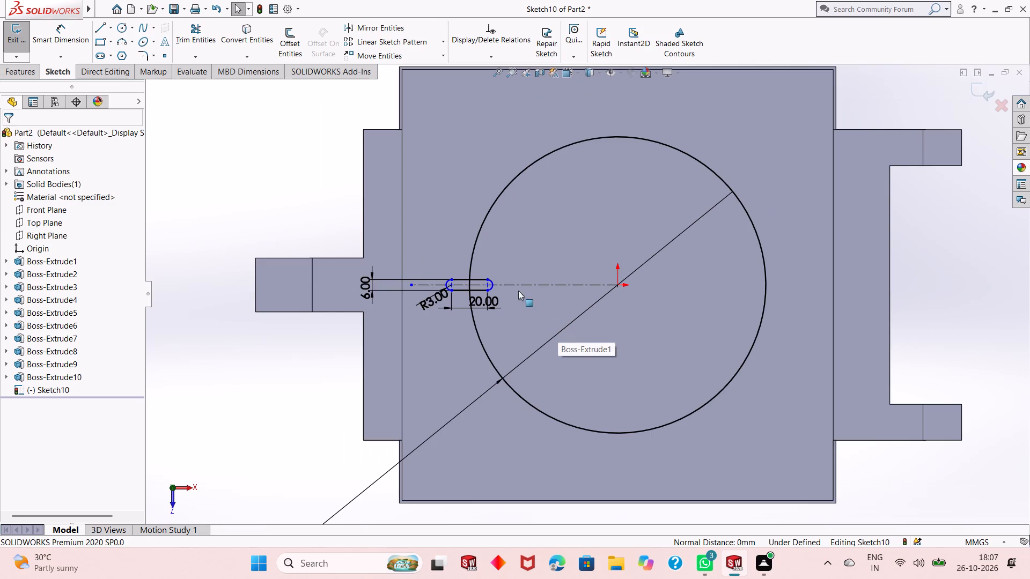
scroll(502, 287, "down", 6)
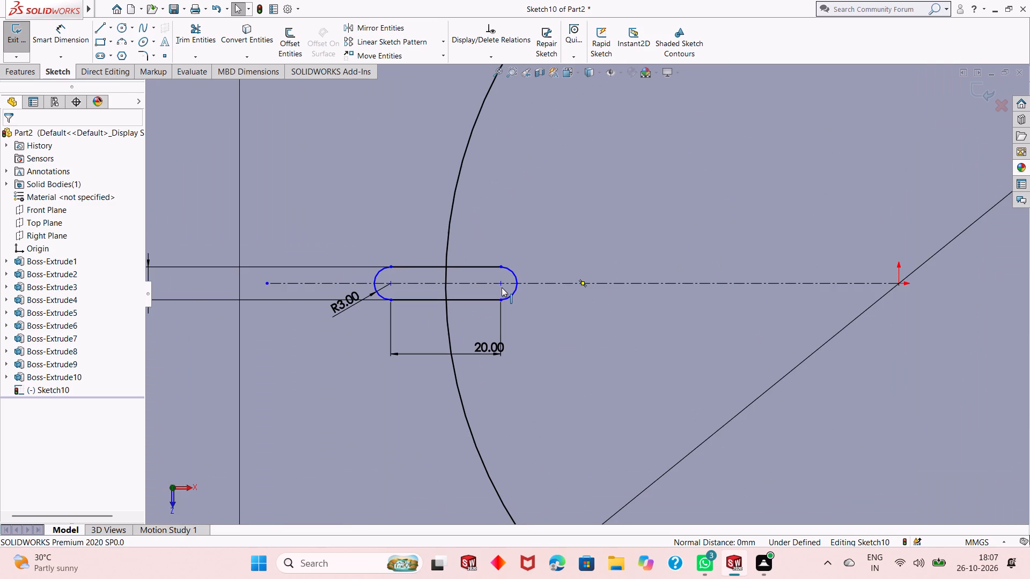
scroll(502, 287, "down", 2)
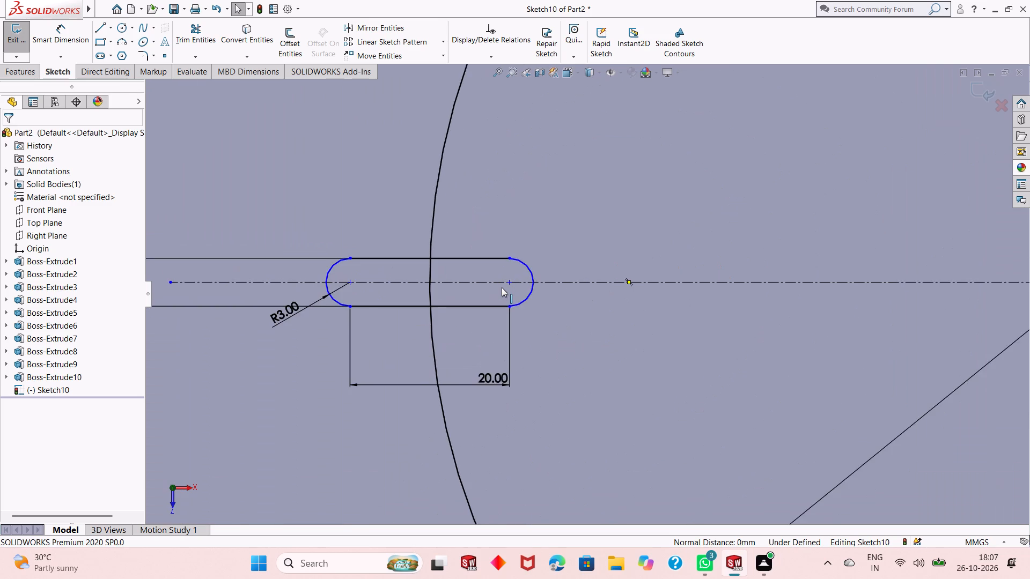
scroll(502, 287, "up", 3)
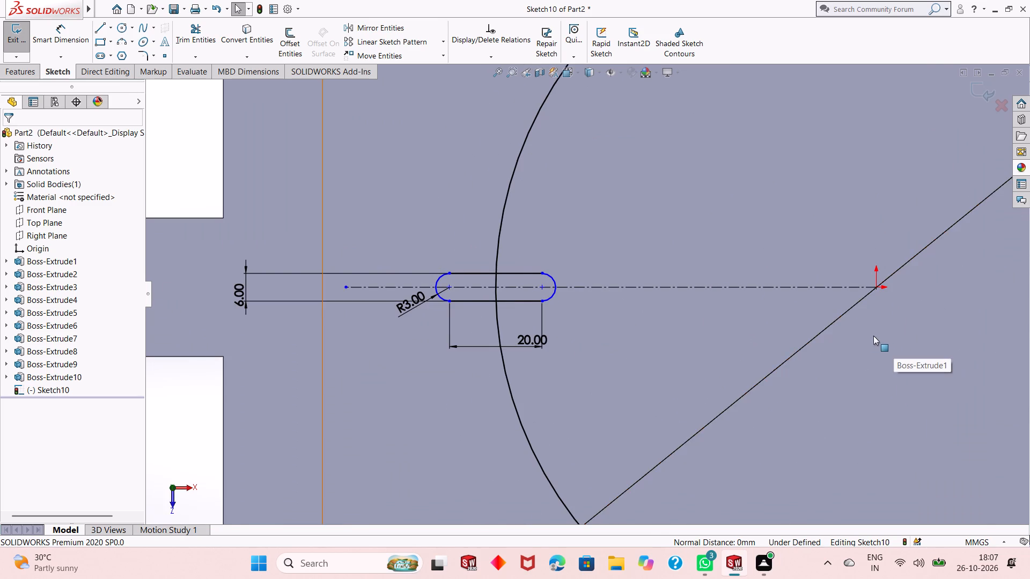
scroll(867, 336, "down", 1)
scroll(575, 318, "up", 2)
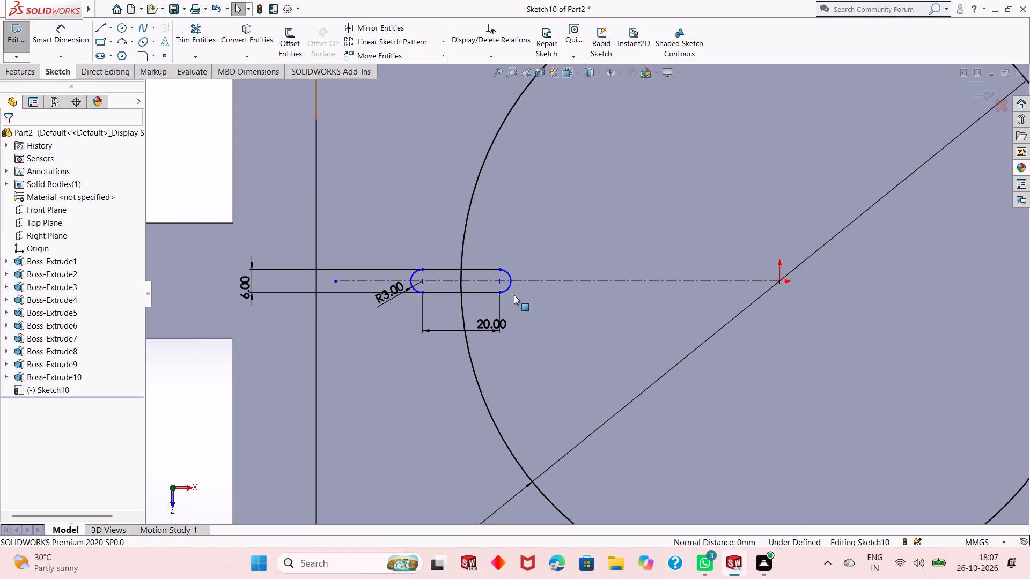
scroll(514, 296, "up", 2)
scroll(547, 280, "down", 5)
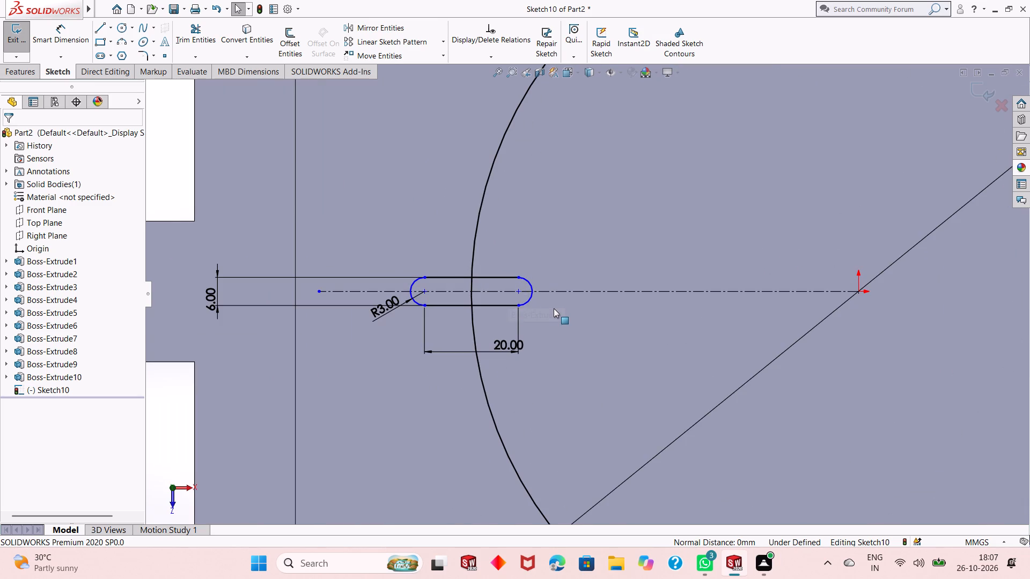
scroll(554, 308, "down", 2)
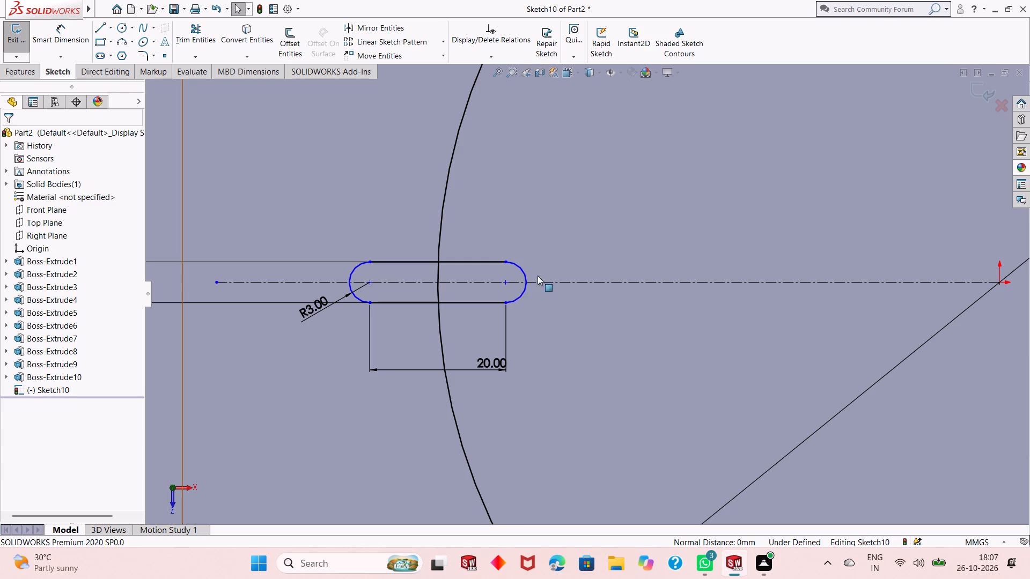
scroll(524, 297, "up", 1)
scroll(635, 306, "down", 2)
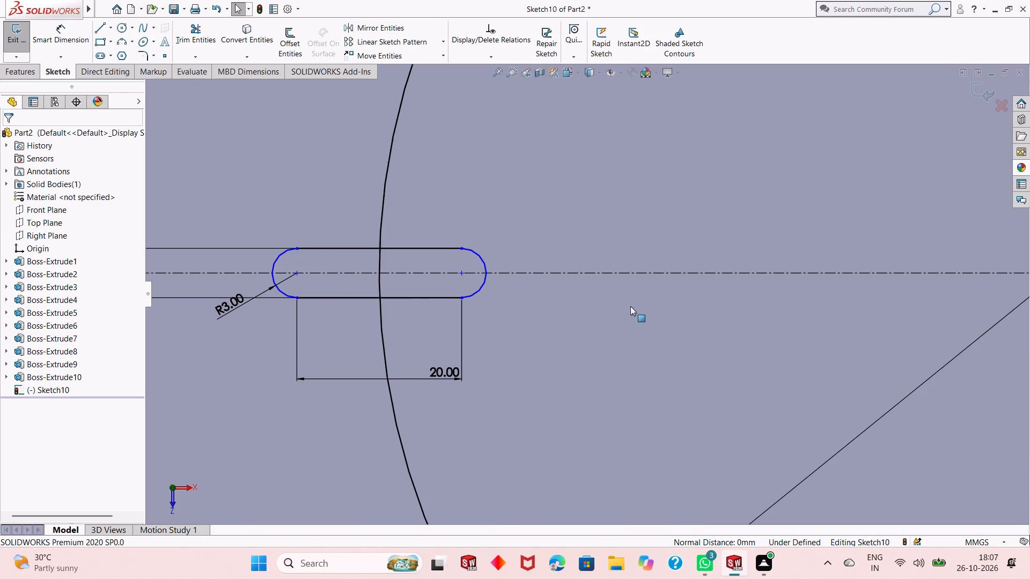
scroll(411, 297, "up", 1)
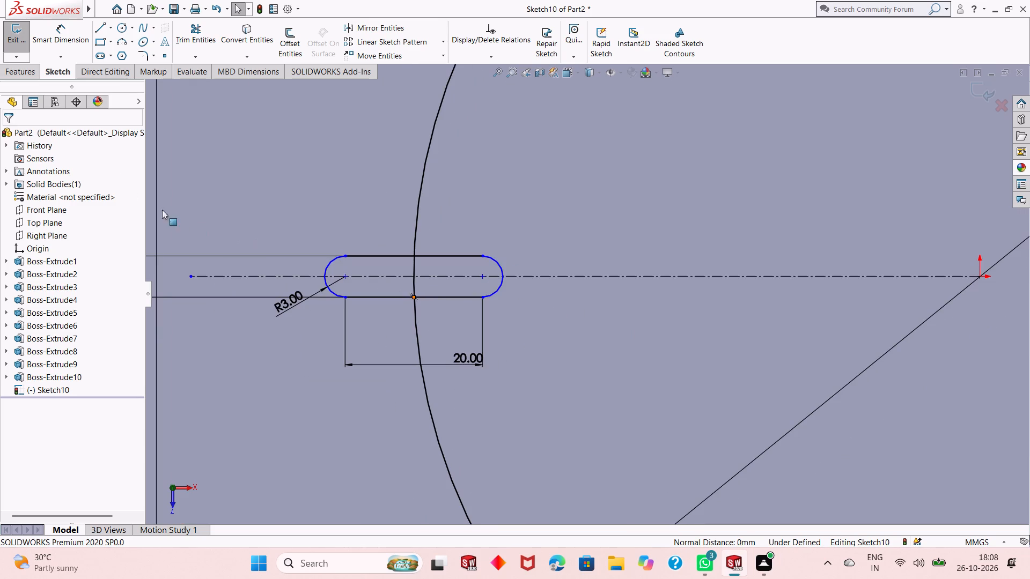
Dimension the horizontal distance from the origin to the centre point of the slot's nearest end arc.
left_click(75, 31)
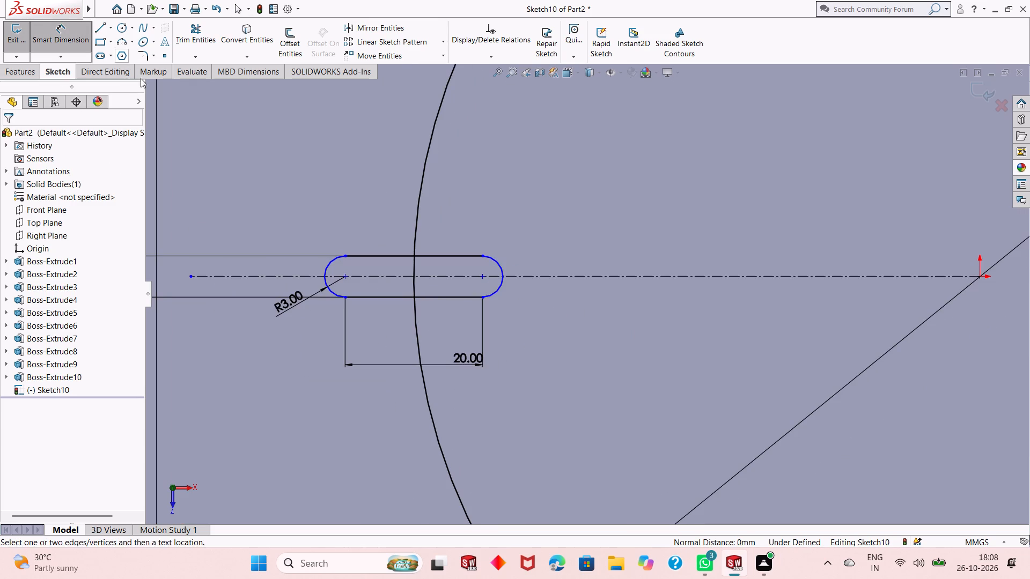
scroll(444, 325, "up", 2)
scroll(535, 321, "up", 1)
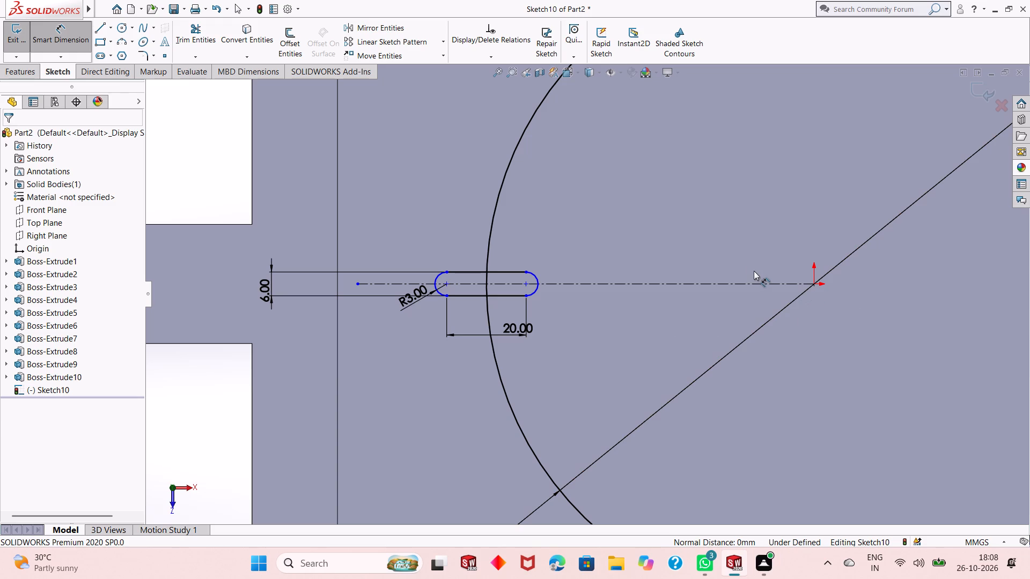
left_click(814, 283)
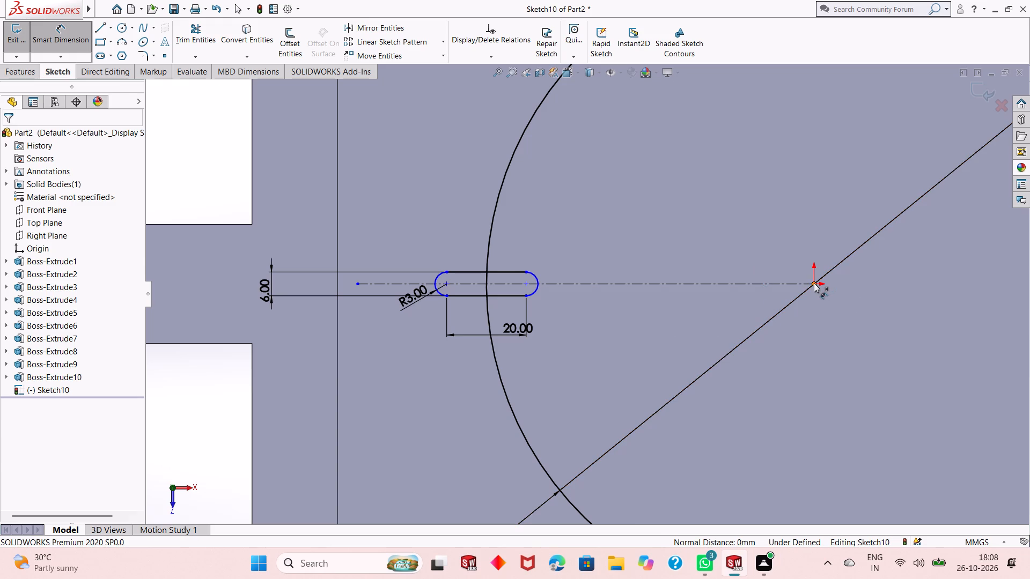
left_click(527, 284)
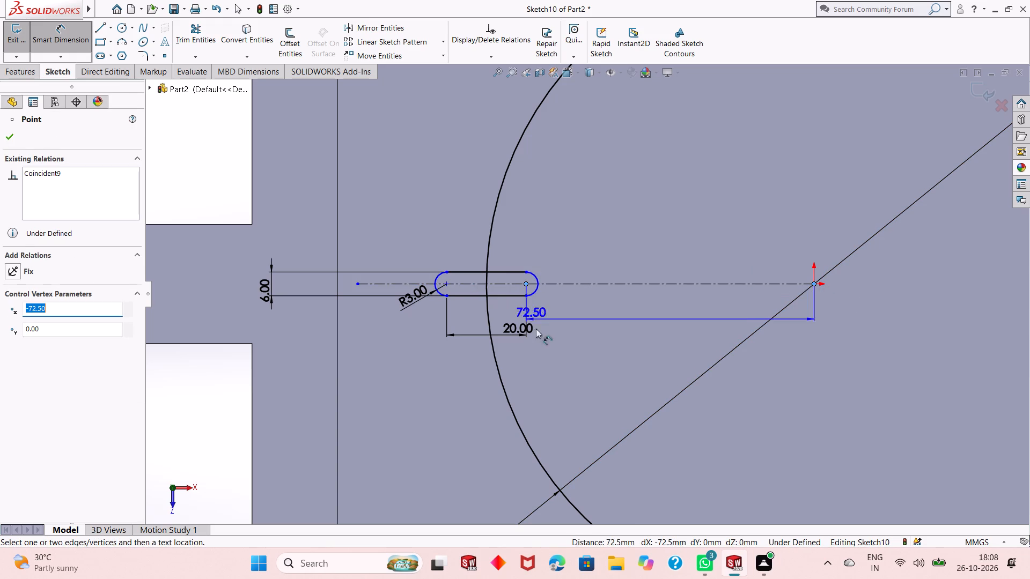
left_click(584, 380)
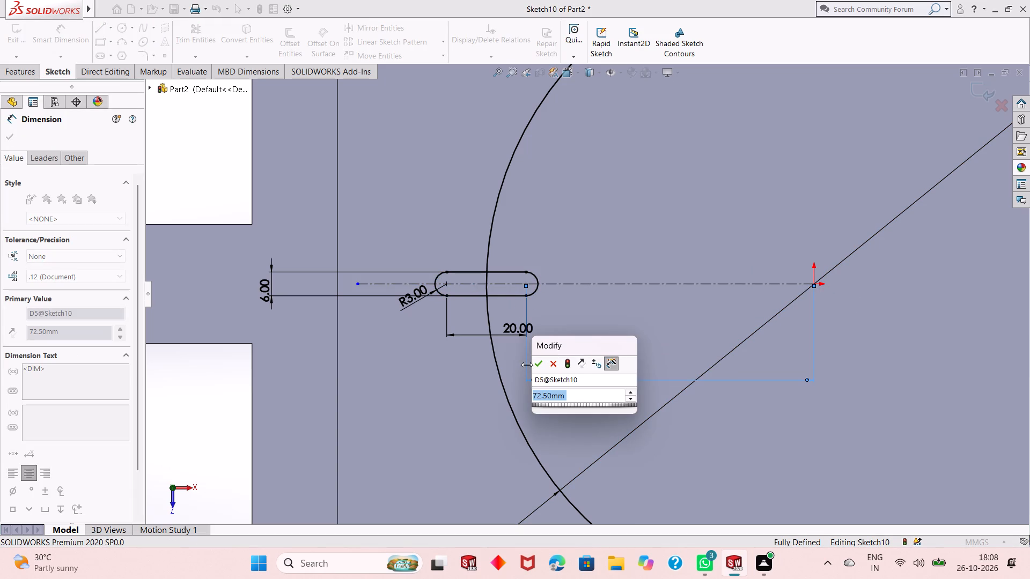
left_click(535, 363)
scroll(689, 337, "up", 5)
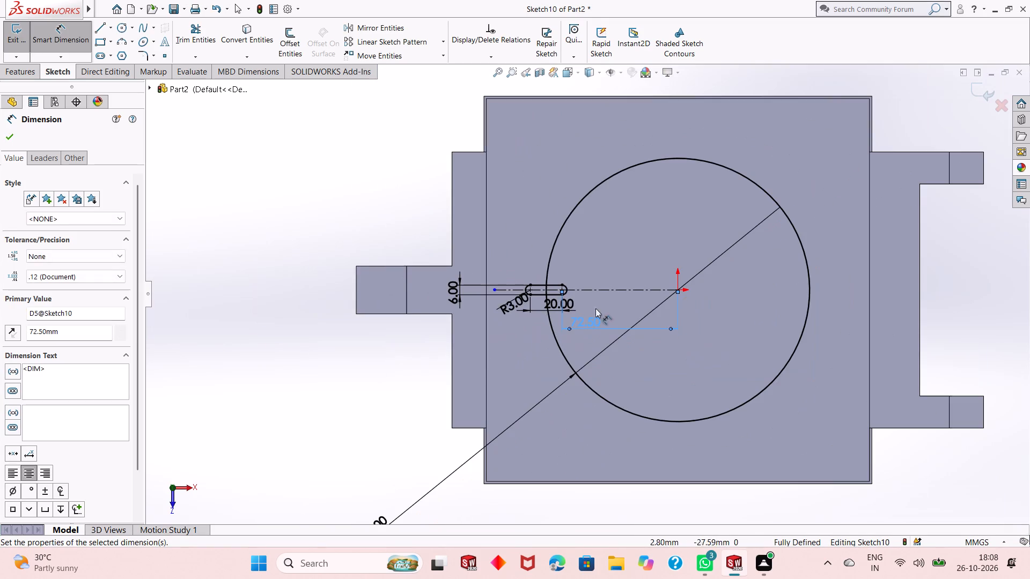
right_click(230, 222)
left_click(253, 254)
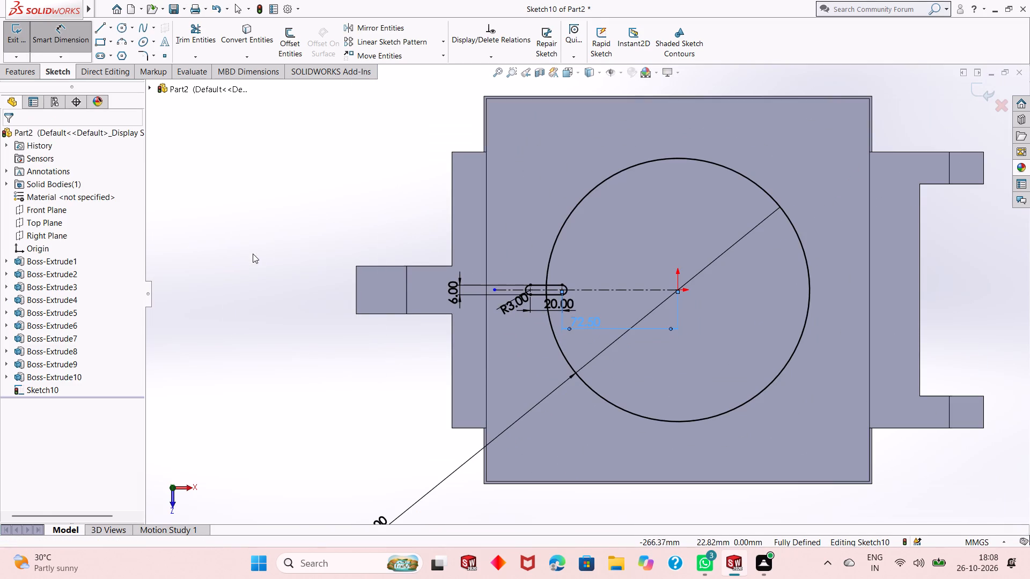
Circular-pattern the slot's two lines and two end arcs around the origin with 16 equally spaced instances over 360 degrees.
scroll(584, 291, "down", 5)
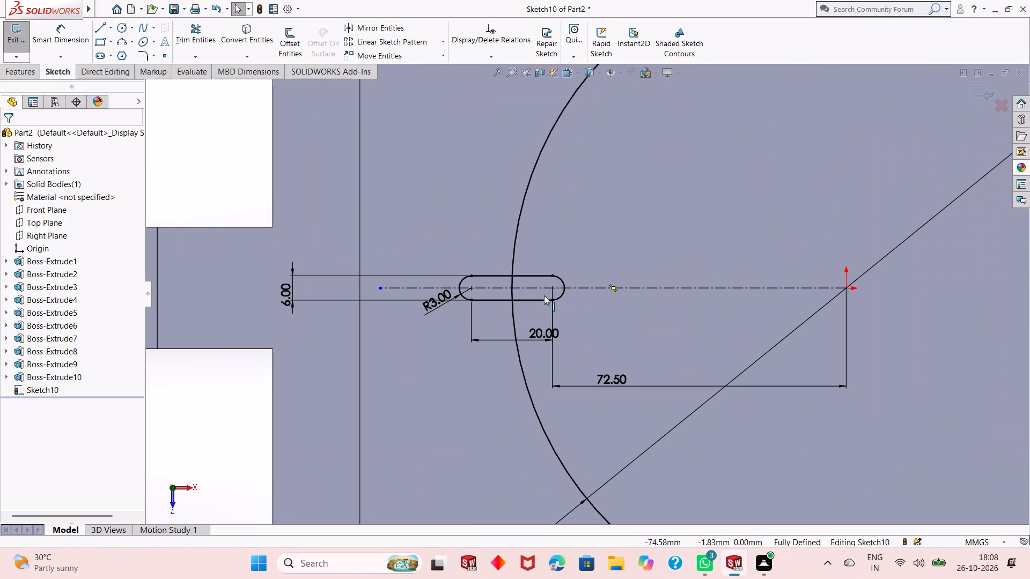
scroll(544, 295, "down", 2)
left_click(526, 265)
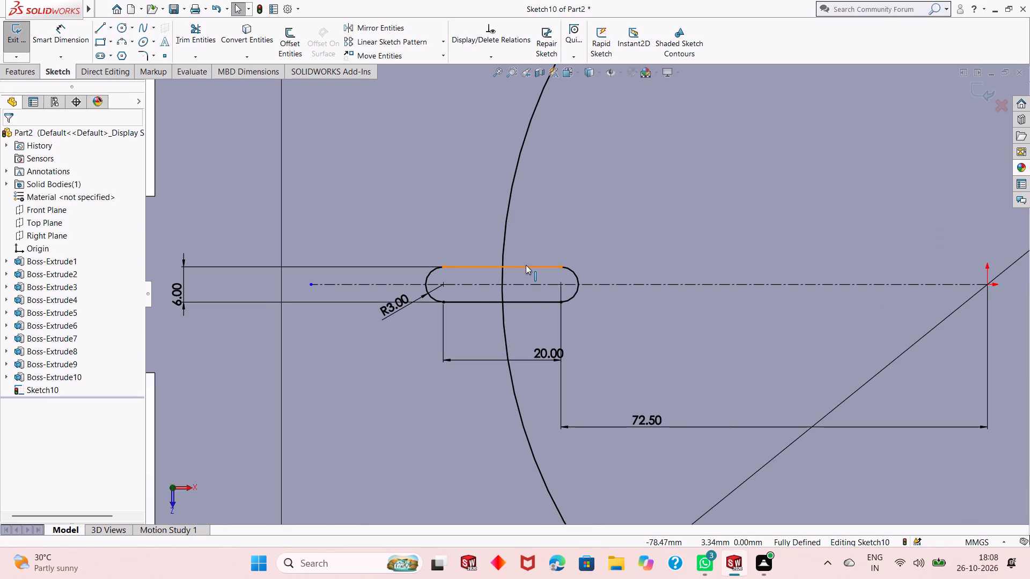
left_click(533, 301, "ctrl")
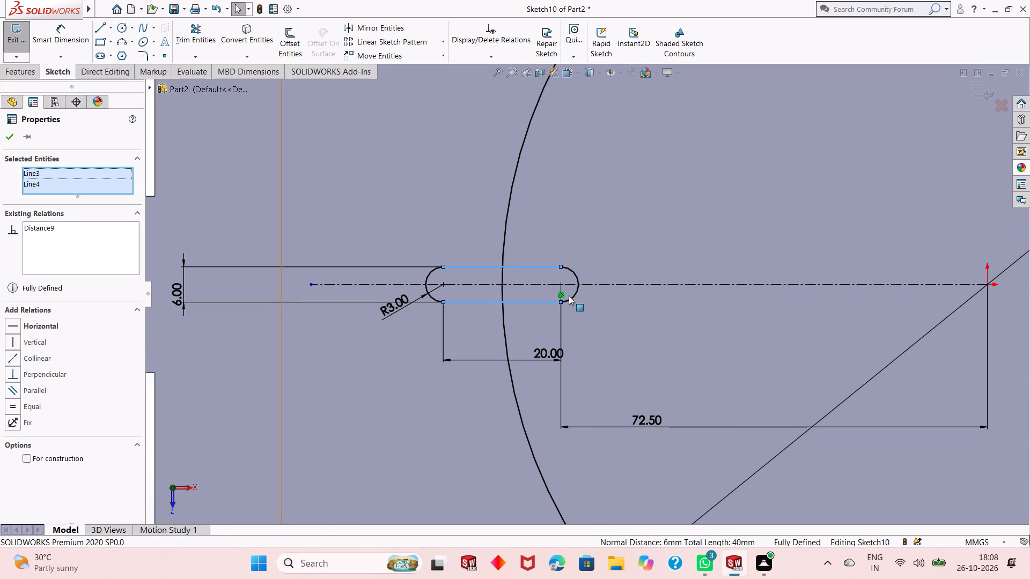
left_click(575, 298, "ctrl")
left_click(429, 270, "ctrl")
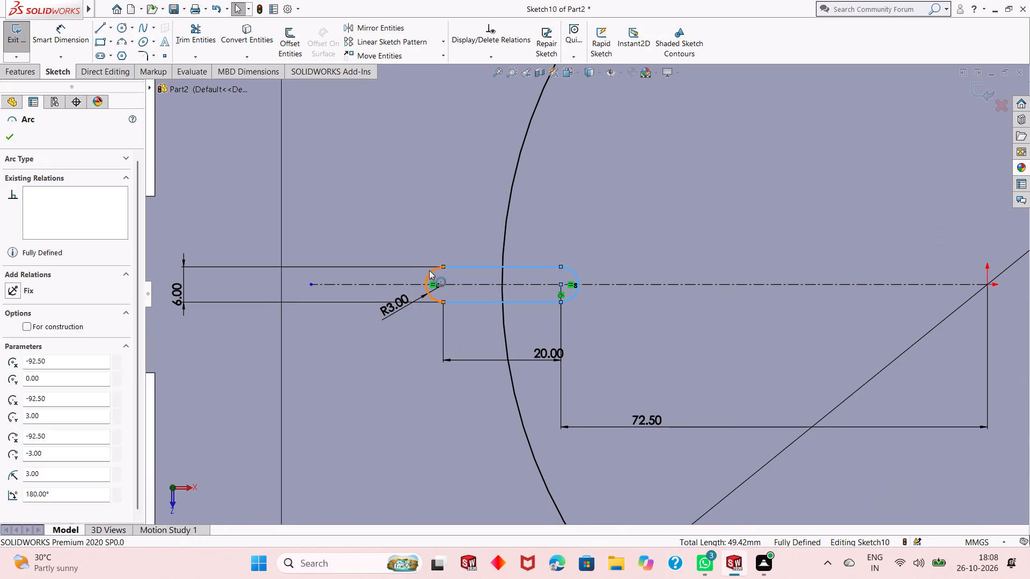
scroll(485, 377, "up", 1)
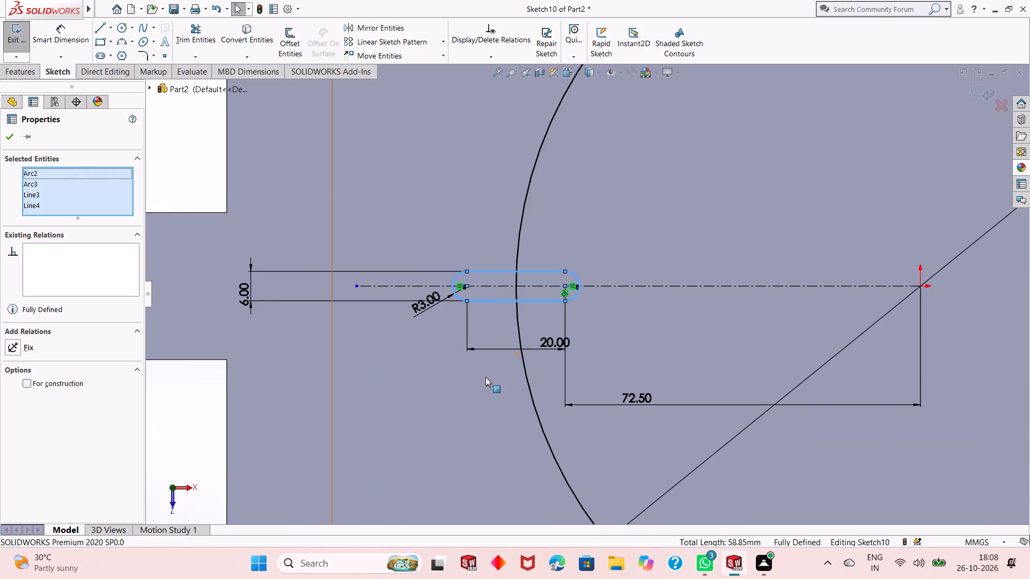
scroll(485, 377, "up", 6)
scroll(773, 271, "down", 1)
scroll(670, 299, "up", 1)
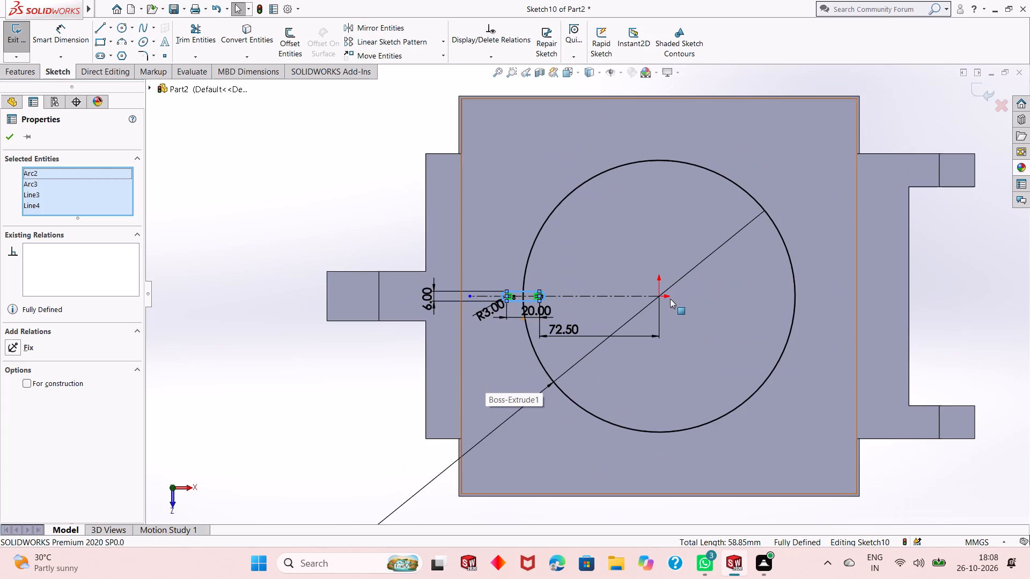
scroll(670, 299, "down", 2)
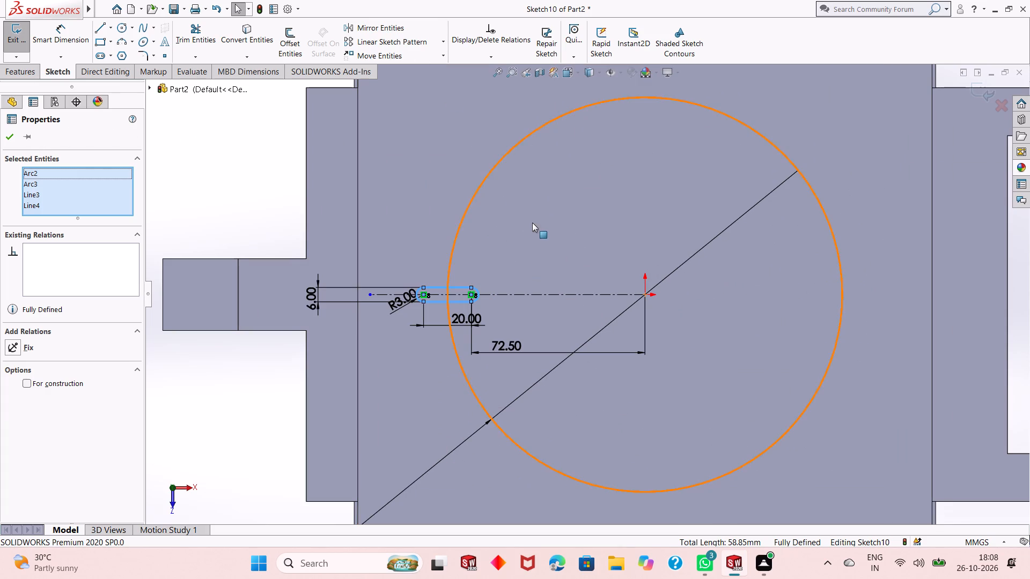
left_click(444, 36)
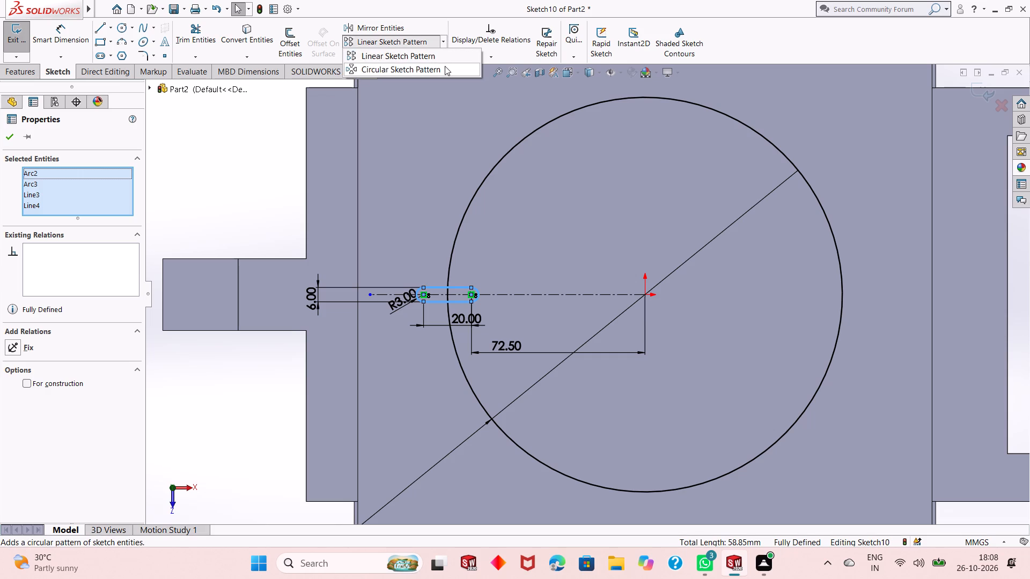
left_click(445, 66)
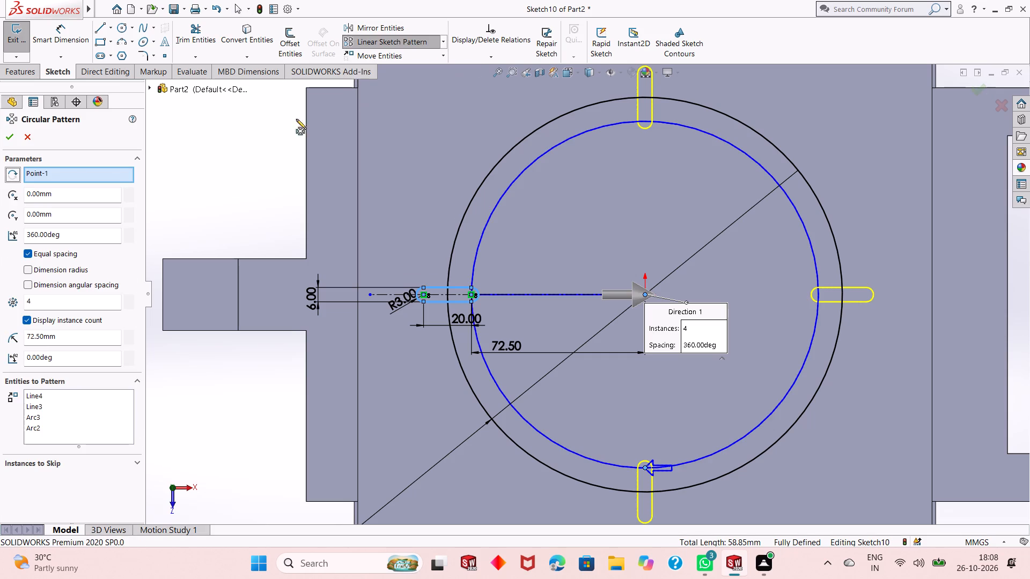
left_click(61, 303)
left_click(61, 303)
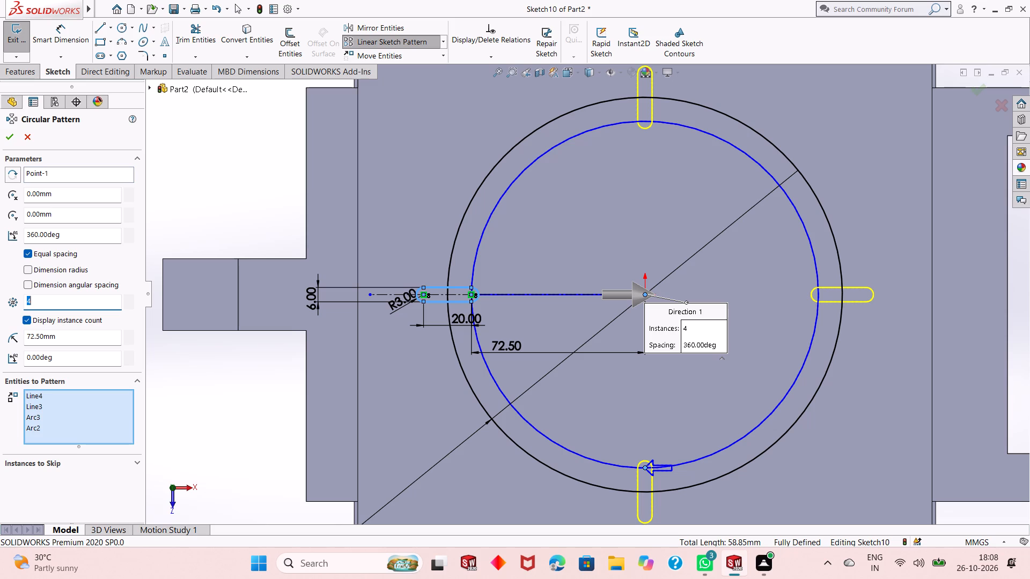
type("16")
key("Return")
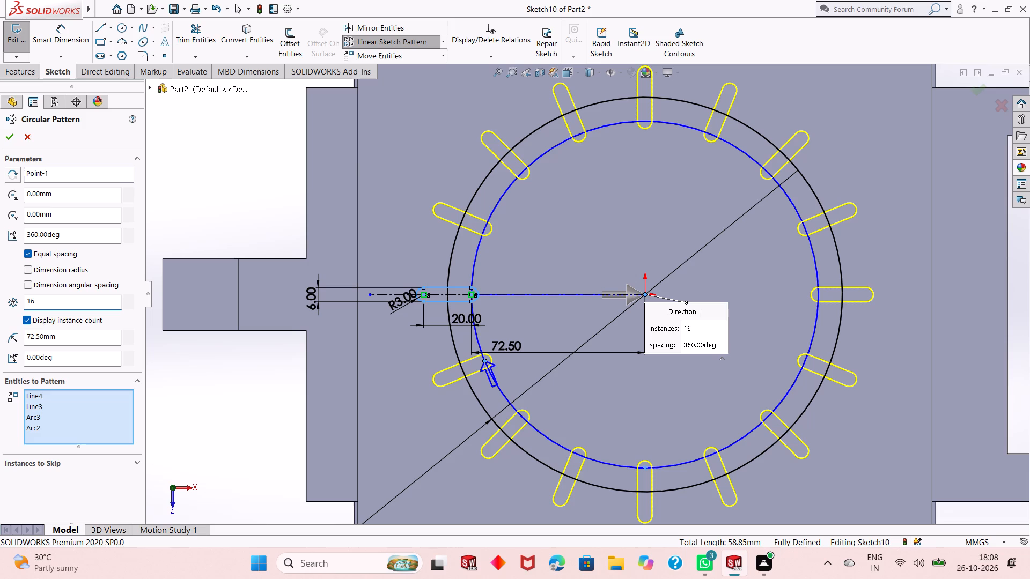
scroll(582, 284, "up", 3)
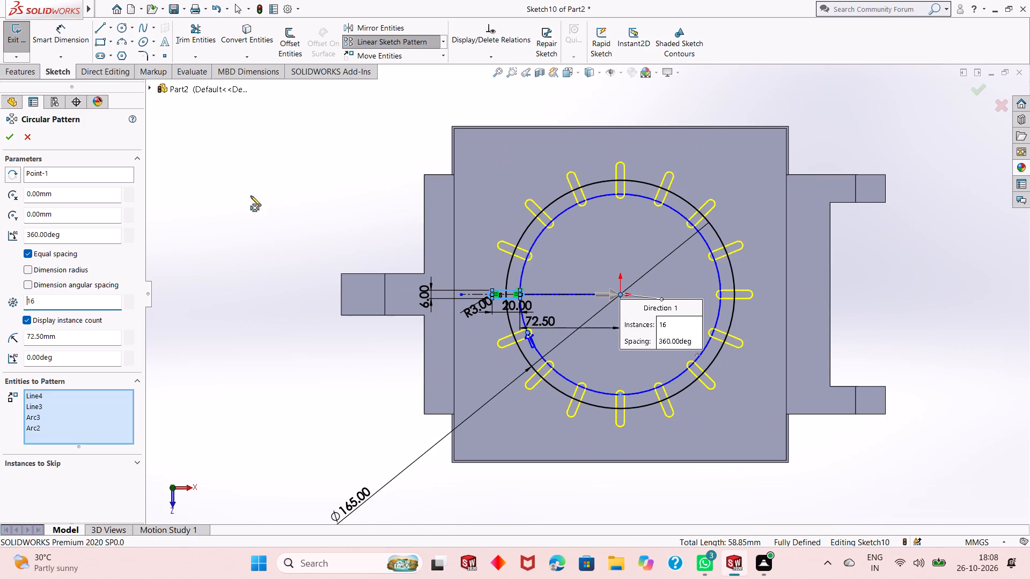
left_click(7, 137)
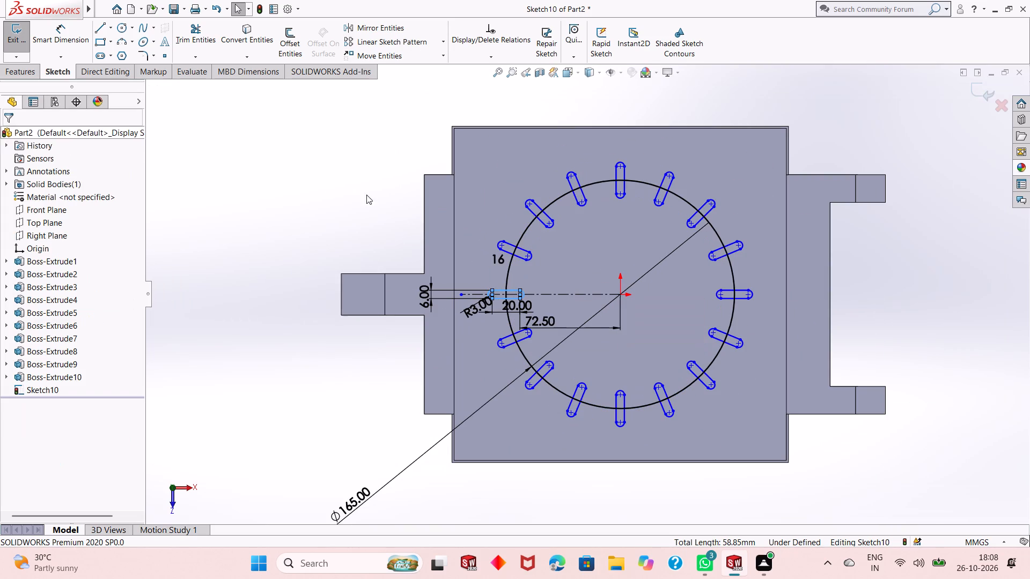
left_click(928, 284)
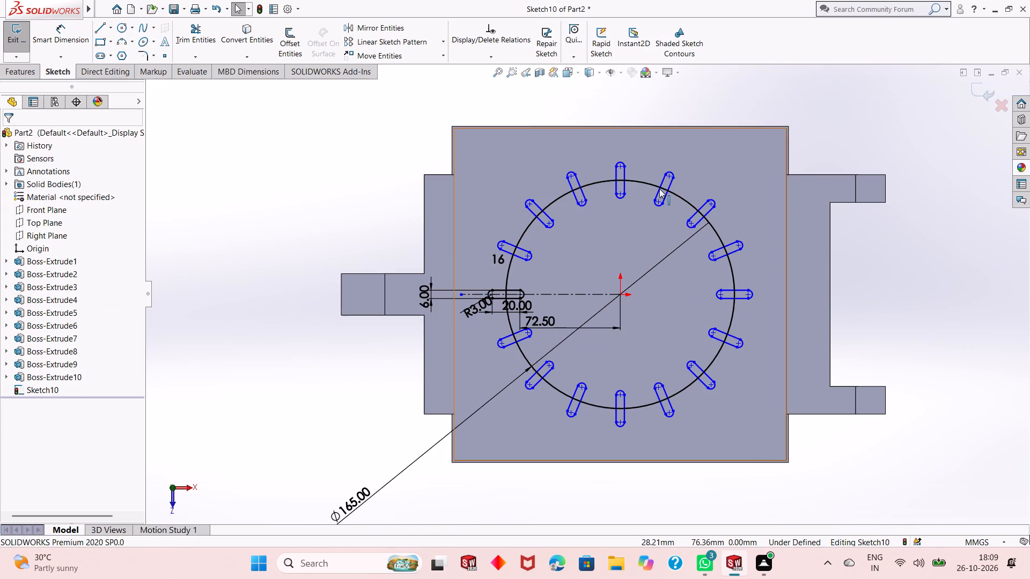
Examine the patterned slots and their placement along the base circle.
scroll(659, 189, "down", 3)
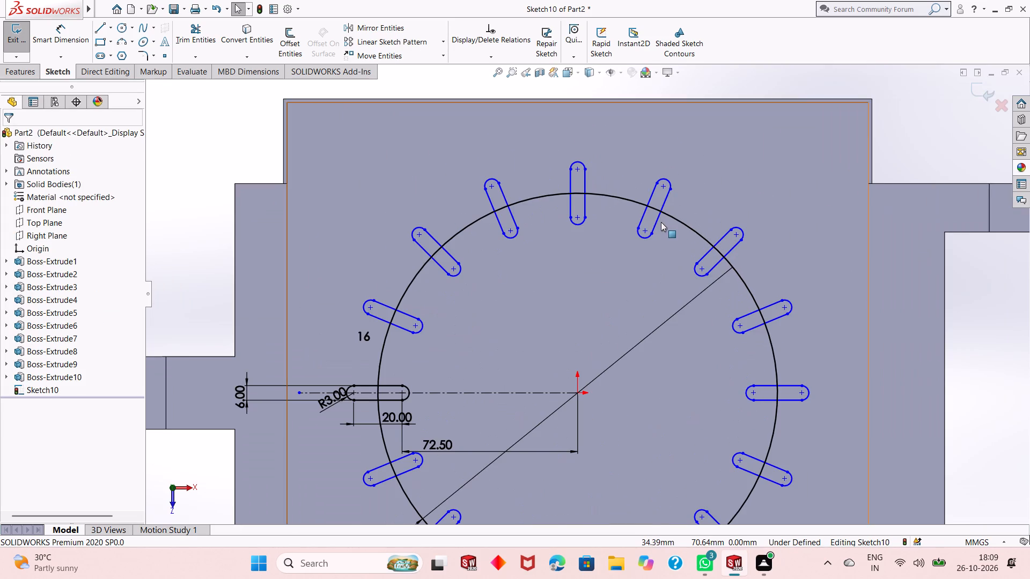
scroll(656, 204, "down", 2)
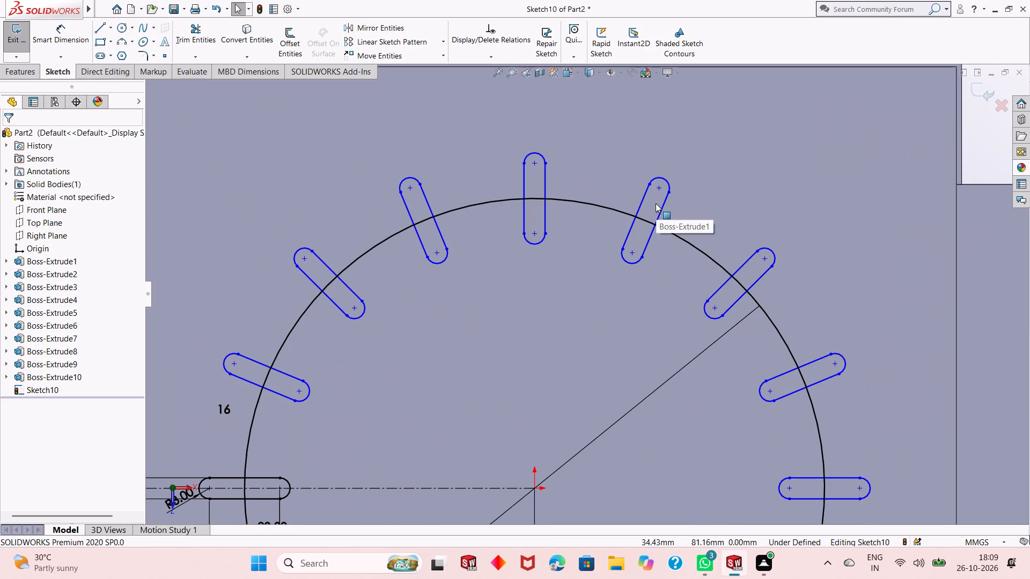
scroll(636, 290, "up", 1)
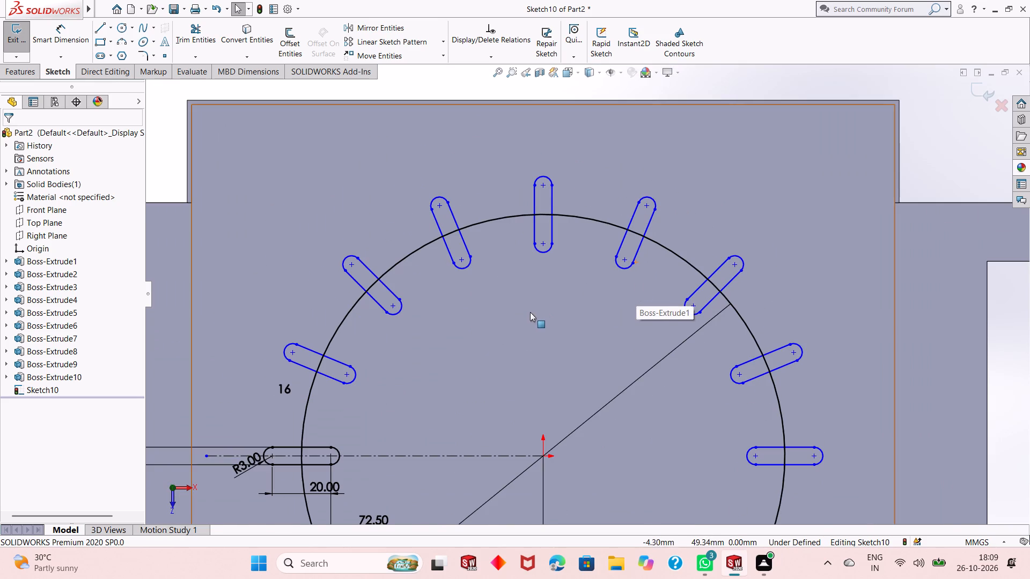
scroll(530, 313, "up", 2)
scroll(573, 375, "up", 1)
scroll(577, 468, "down", 1)
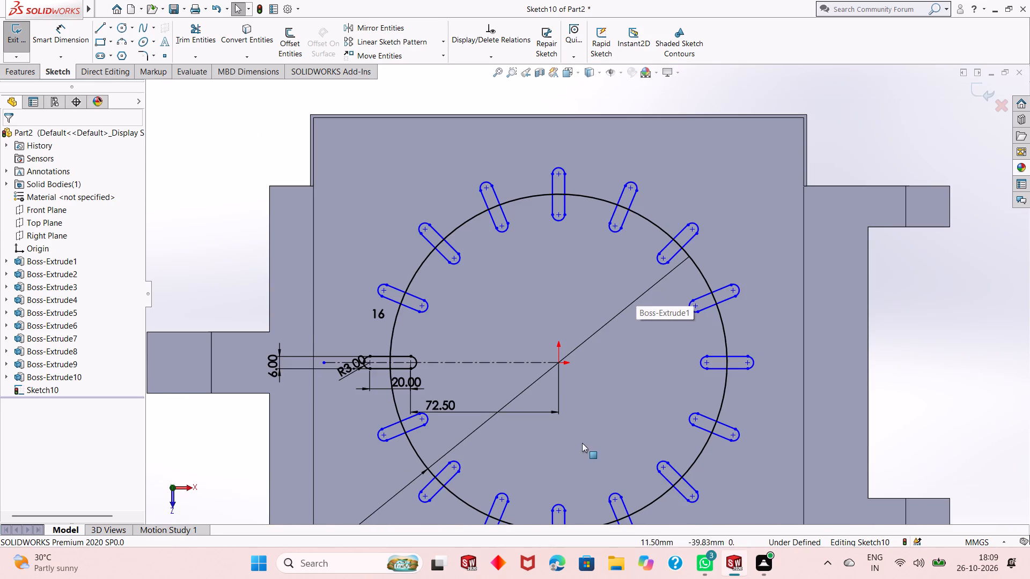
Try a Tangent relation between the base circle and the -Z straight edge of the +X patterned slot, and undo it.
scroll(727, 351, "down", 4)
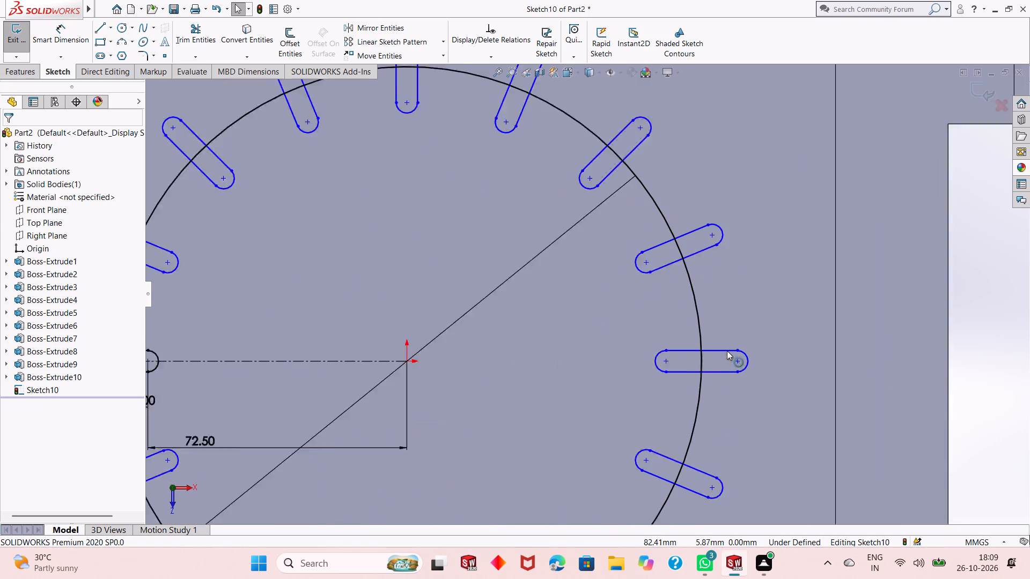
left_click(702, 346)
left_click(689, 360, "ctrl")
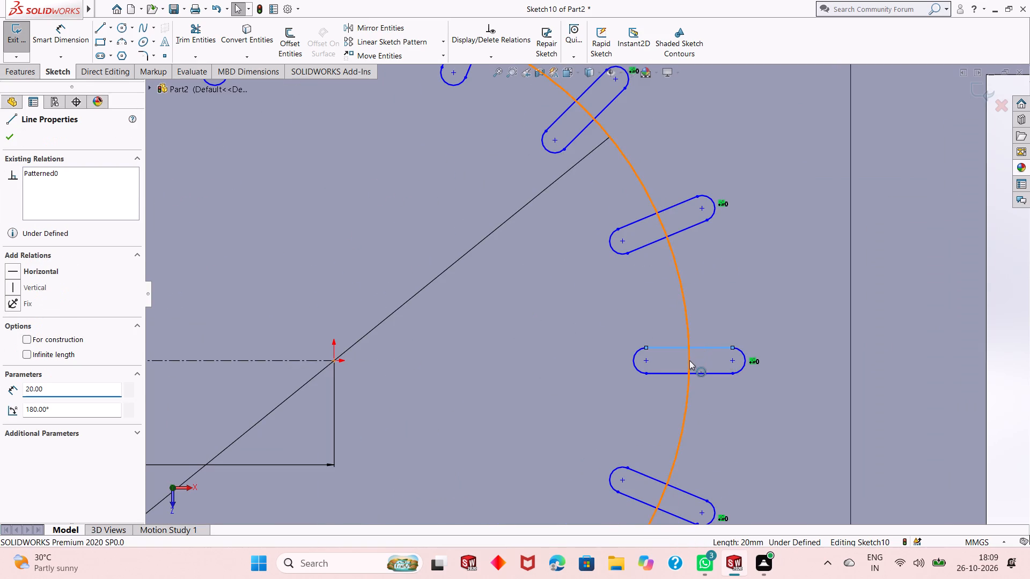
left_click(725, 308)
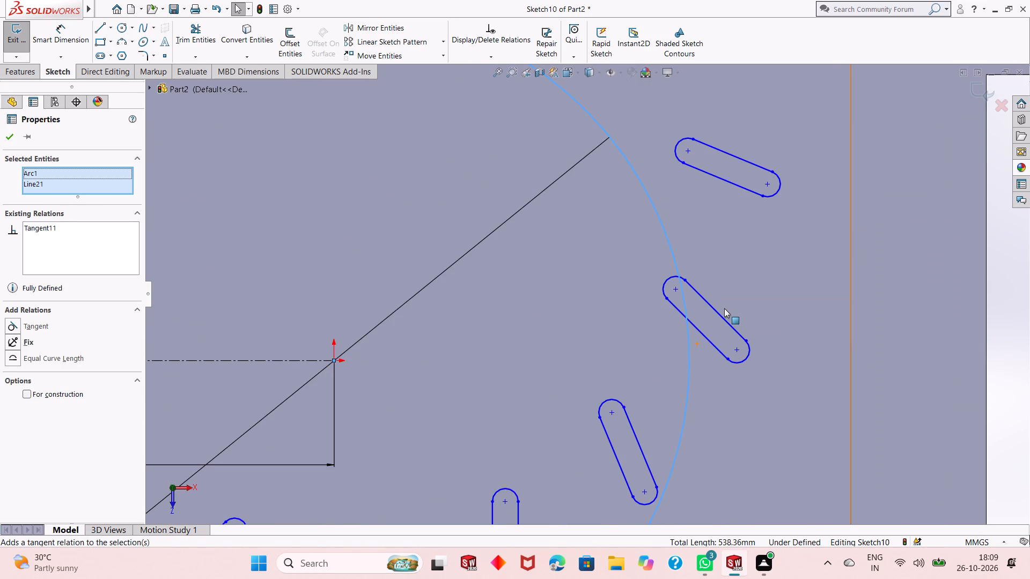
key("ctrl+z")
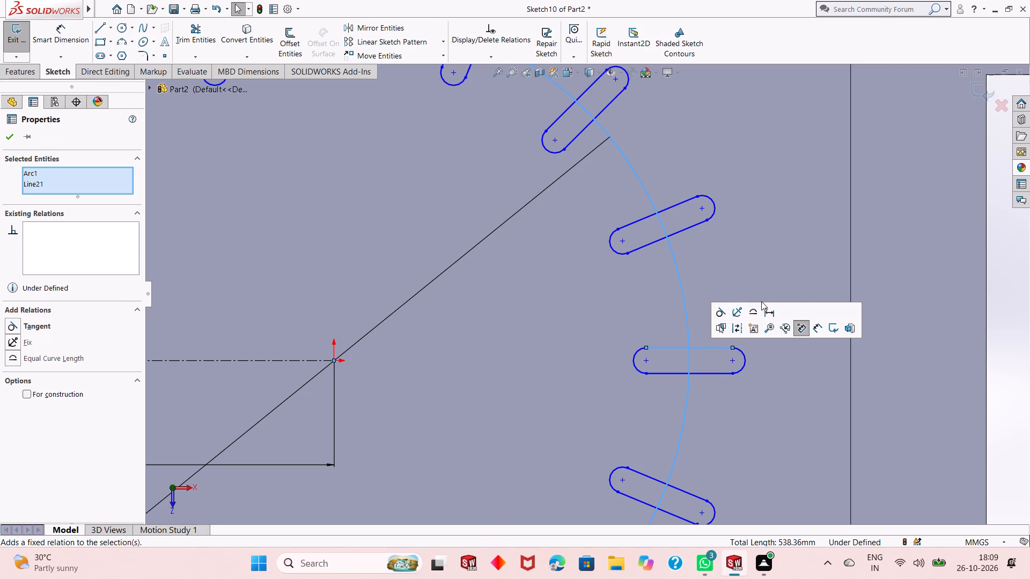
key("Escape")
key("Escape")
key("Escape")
Examine the full slot pattern relative to the base circle, the origin and the plate edges.
scroll(679, 394, "up", 4)
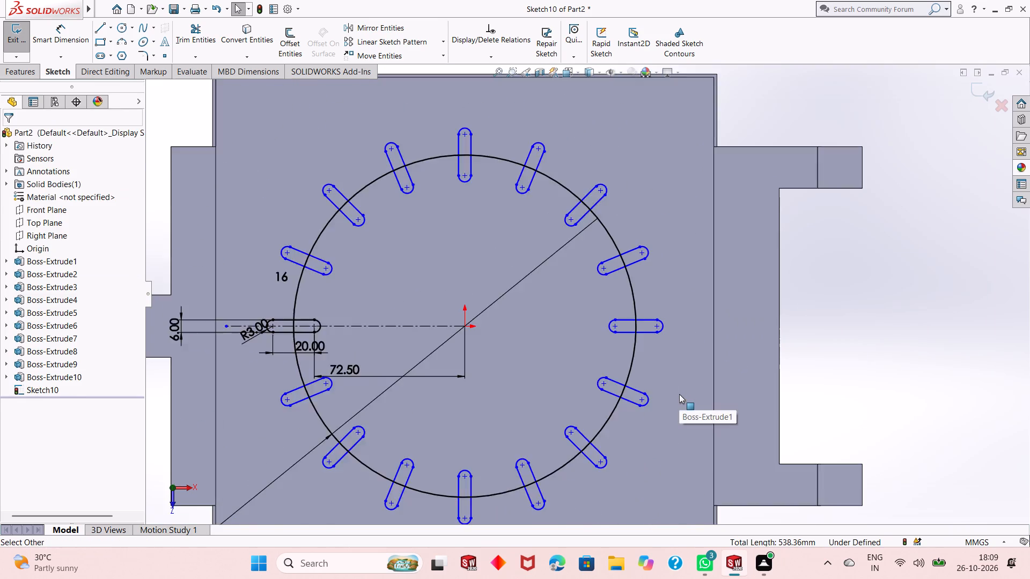
scroll(679, 394, "up", 2)
scroll(436, 302, "down", 2)
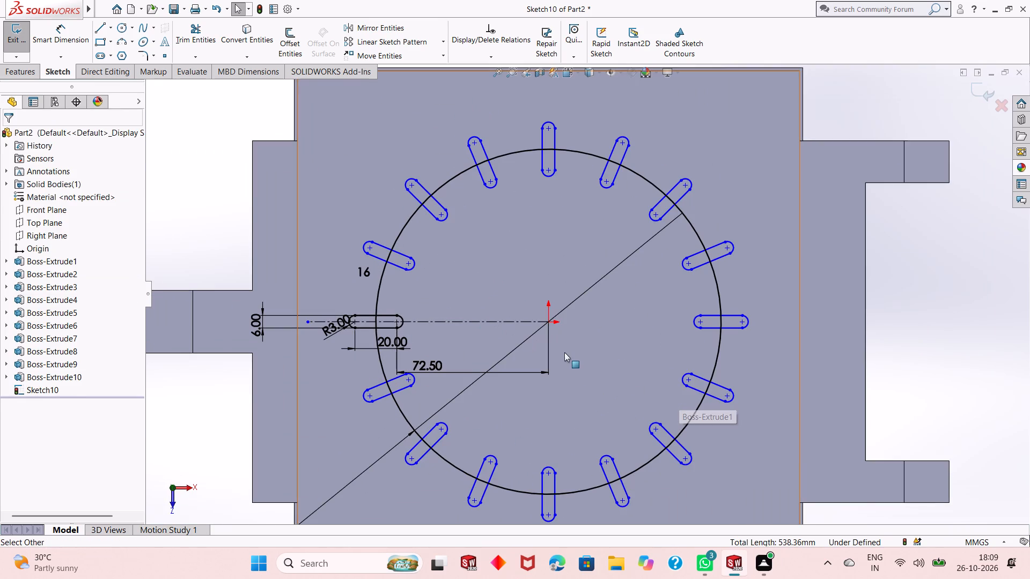
scroll(489, 473, "down", 2)
scroll(489, 473, "up", 3)
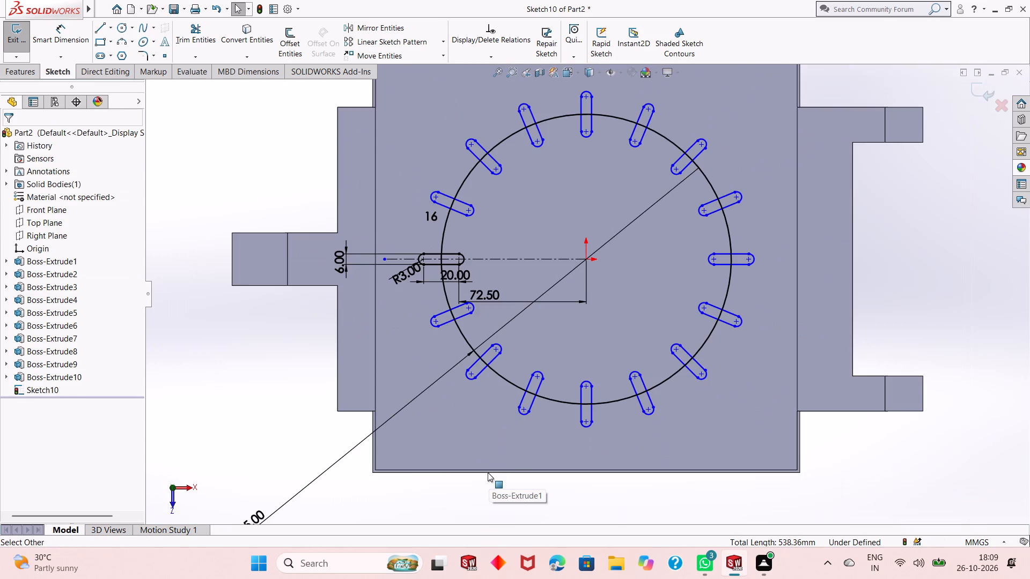
scroll(590, 228, "down", 1)
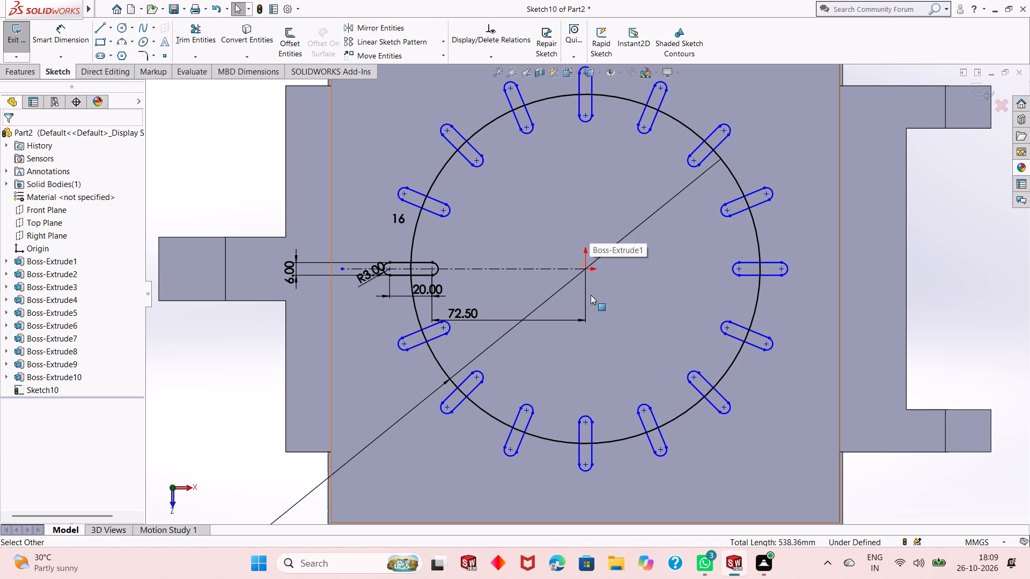
scroll(590, 176, "up", 1)
scroll(619, 96, "down", 1)
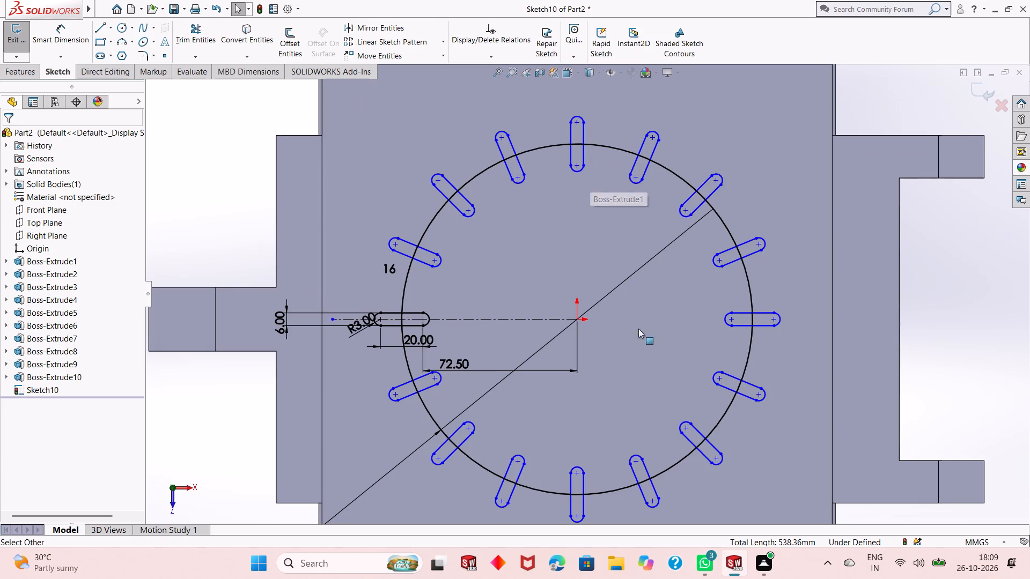
scroll(598, 387, "up", 1)
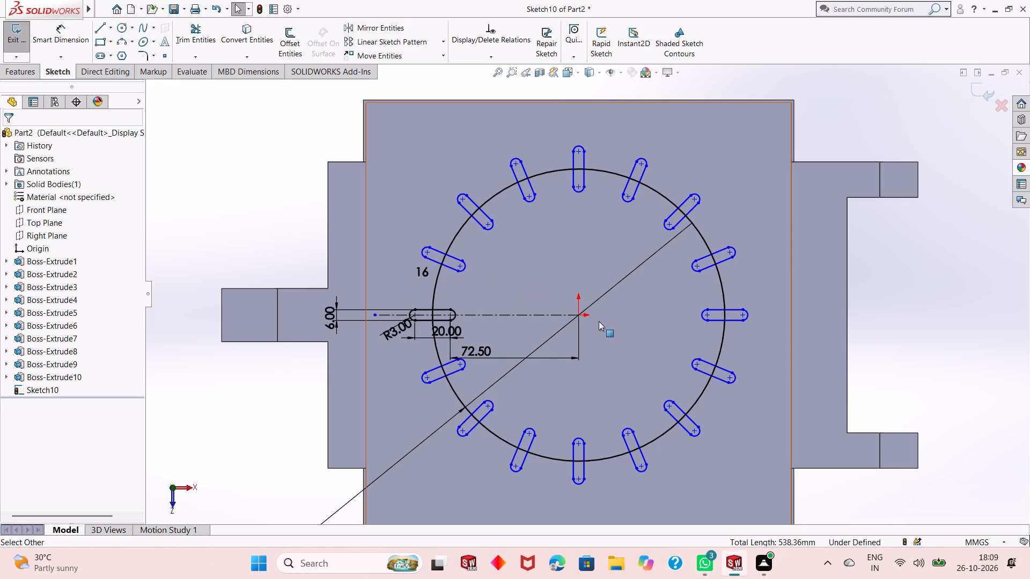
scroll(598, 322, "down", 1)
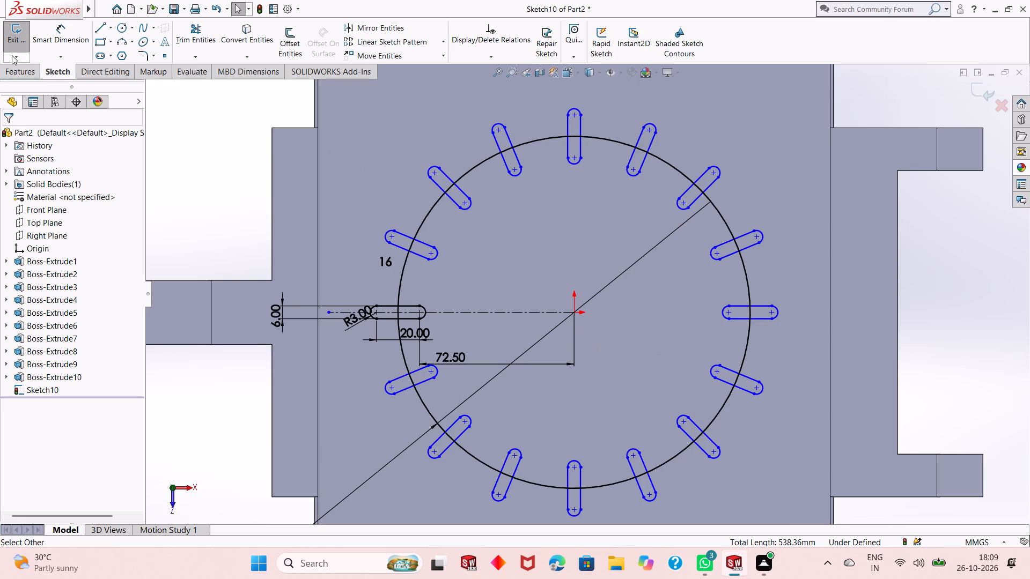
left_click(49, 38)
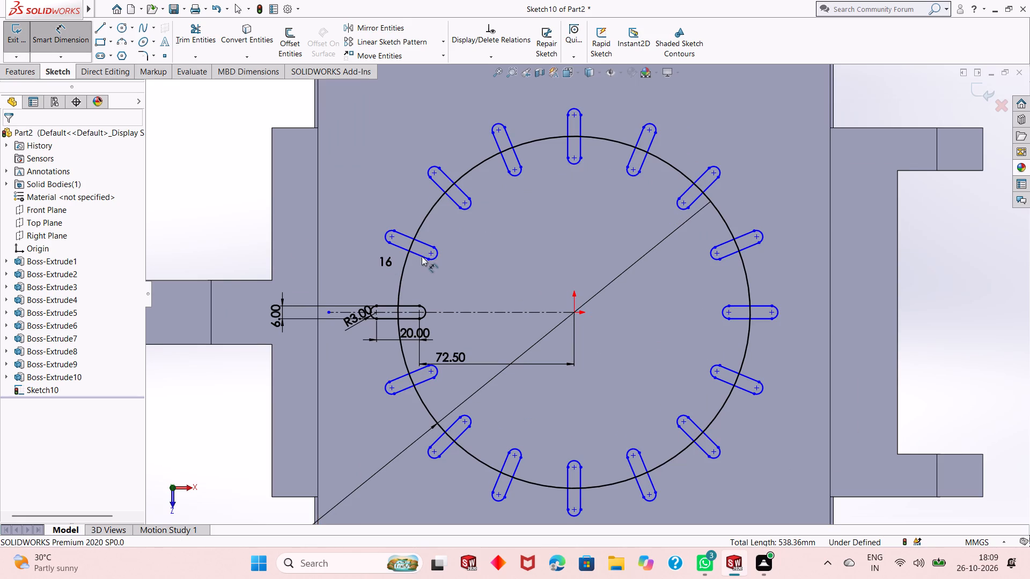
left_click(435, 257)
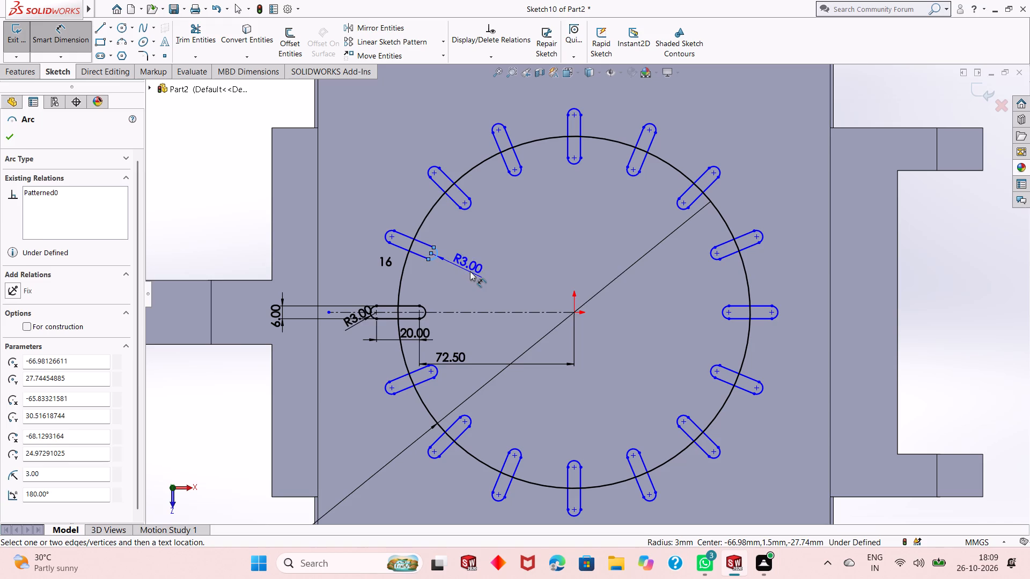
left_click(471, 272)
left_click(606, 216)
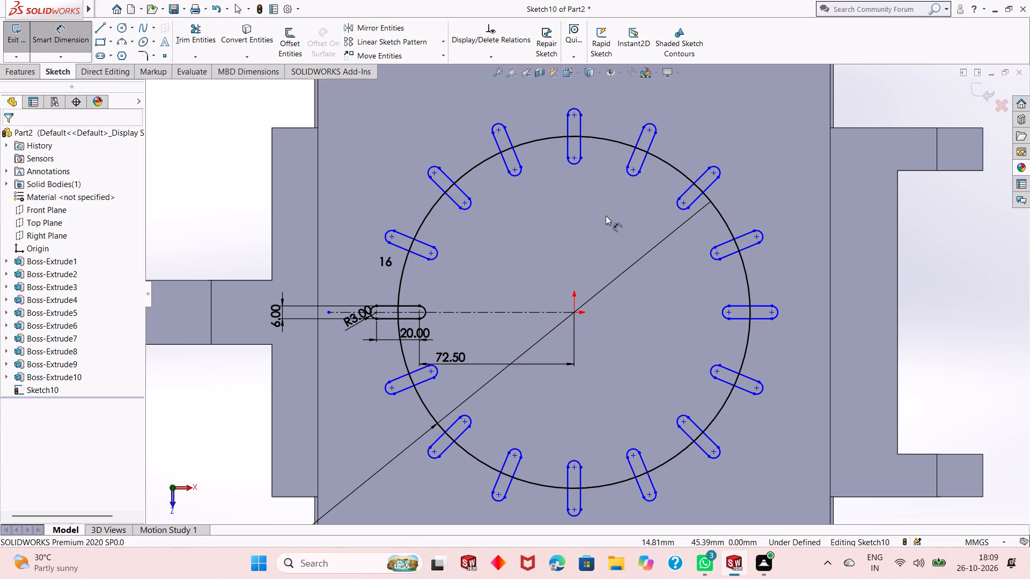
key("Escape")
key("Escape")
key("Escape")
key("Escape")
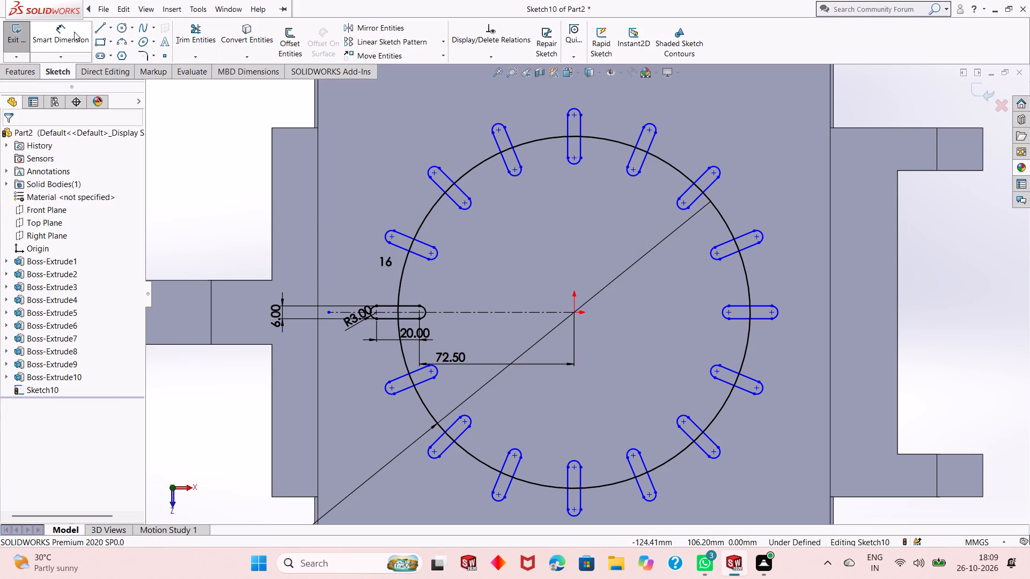
Dimension the Z-direction distance from the origin to the inner arc centre of the patterned slot beside the -Z slot, on its -X side.
left_click(74, 32)
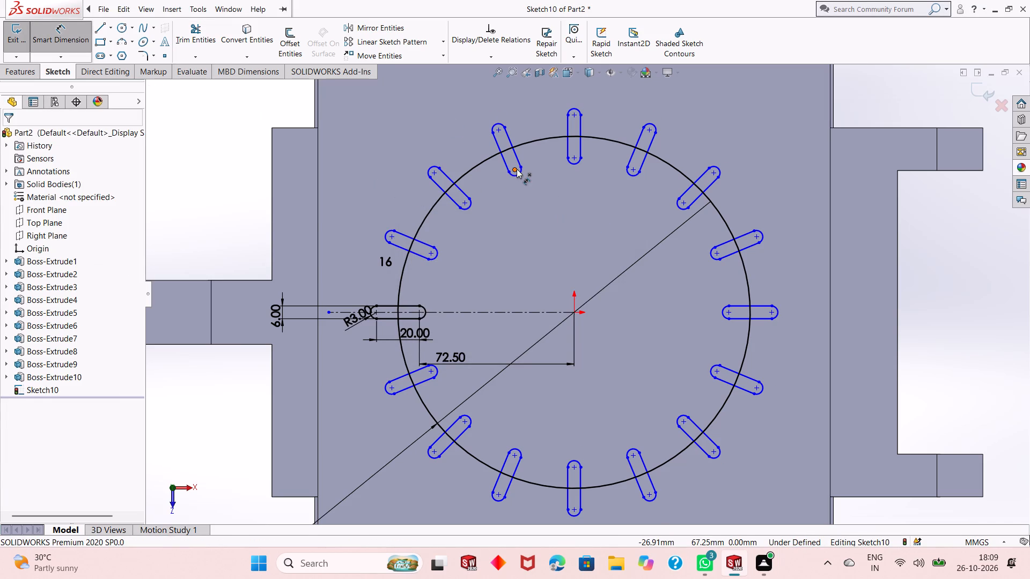
left_click(517, 169)
left_click(573, 313)
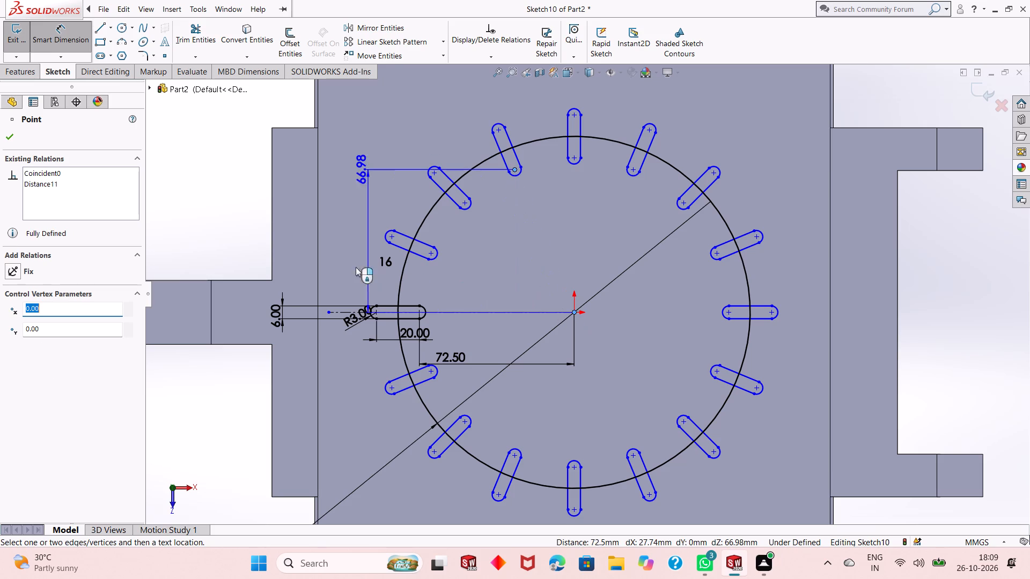
left_click(223, 210)
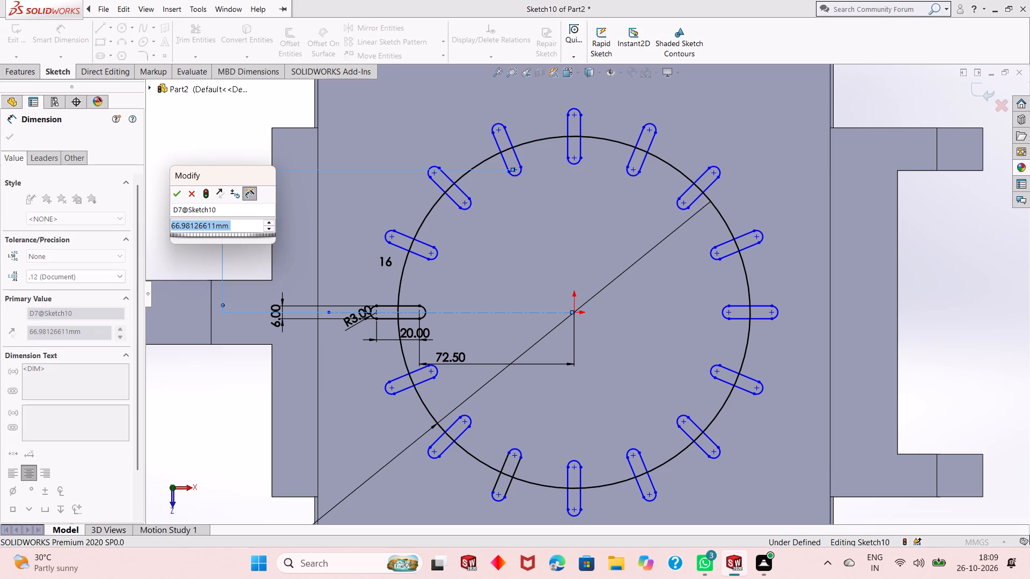
left_click(183, 192)
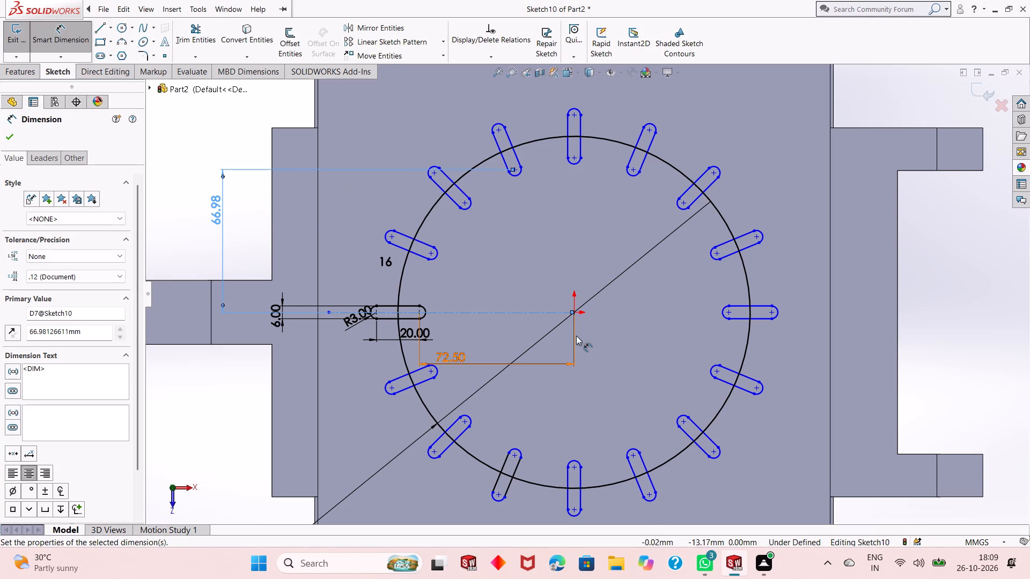
Dimension the X-direction distance from the origin to the inner arc centre of the patterned slot beside the +X slot, on its -Z side.
left_click(575, 311)
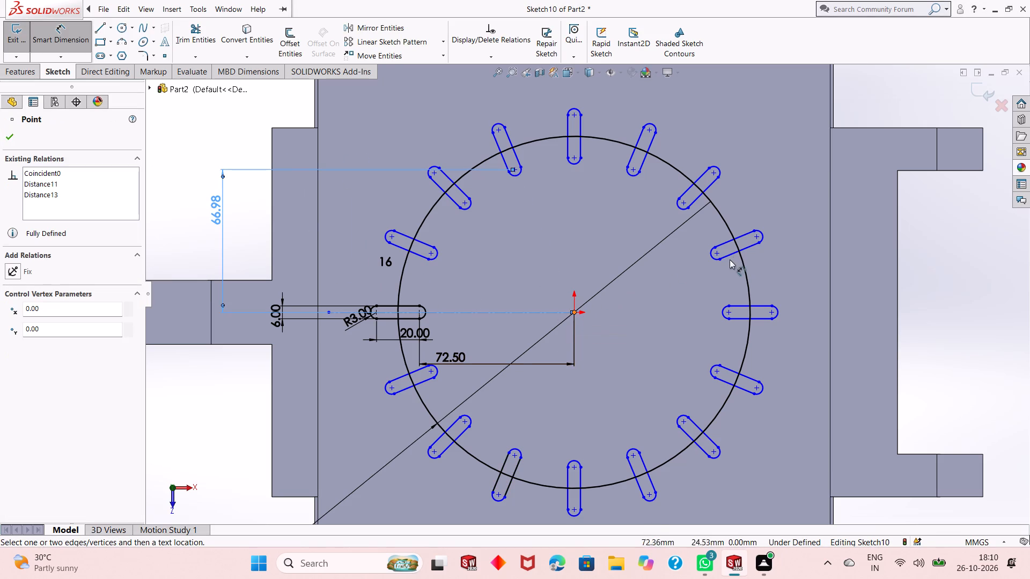
left_click(717, 253)
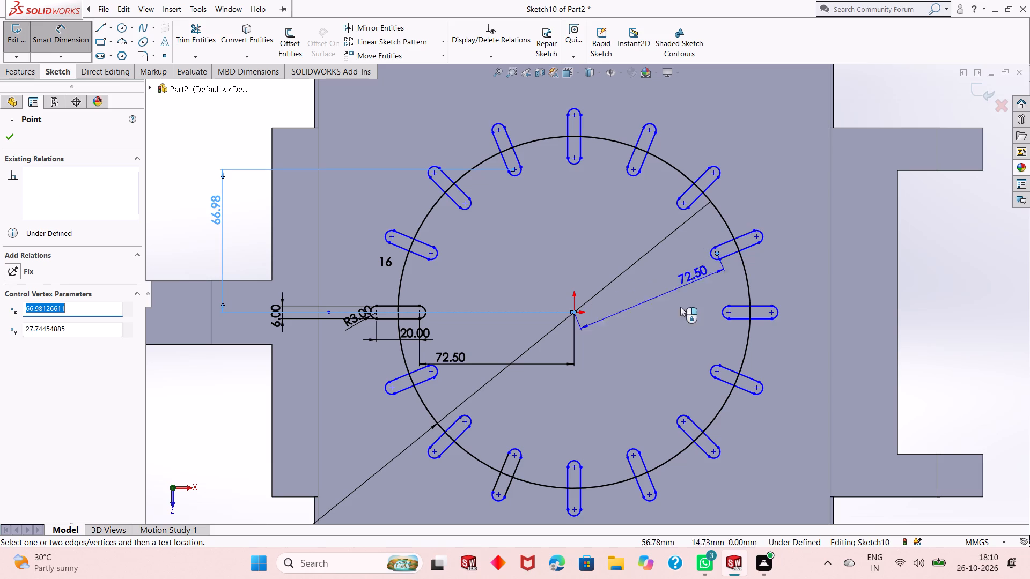
left_click(621, 386)
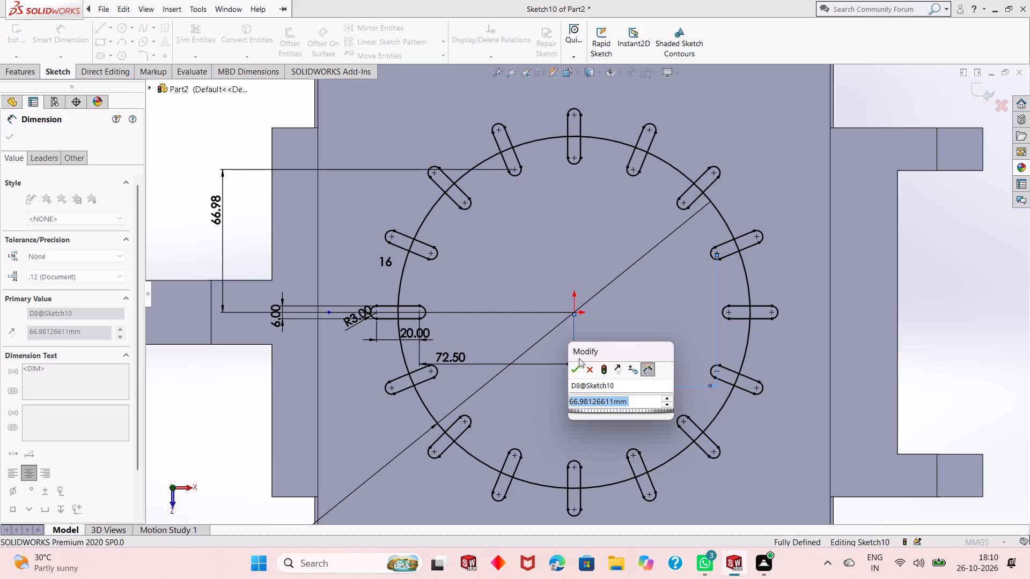
left_click(573, 367)
scroll(613, 361, "up", 2)
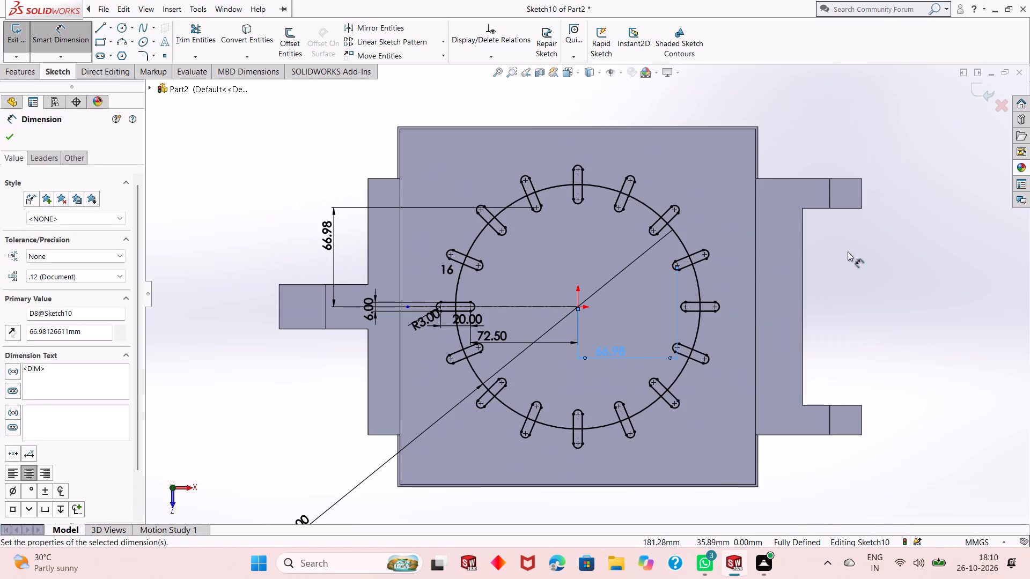
right_click(862, 240)
left_click(876, 272)
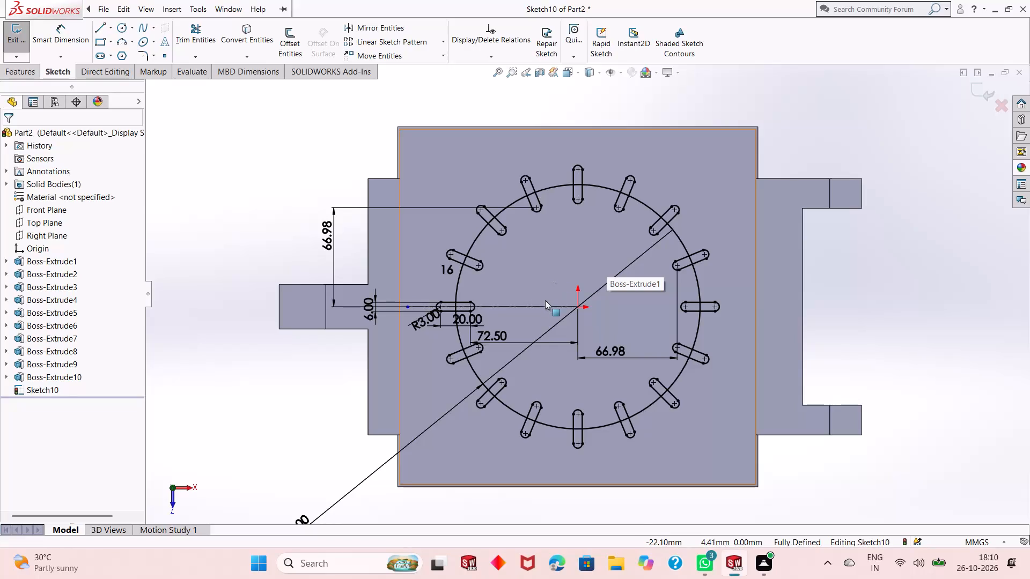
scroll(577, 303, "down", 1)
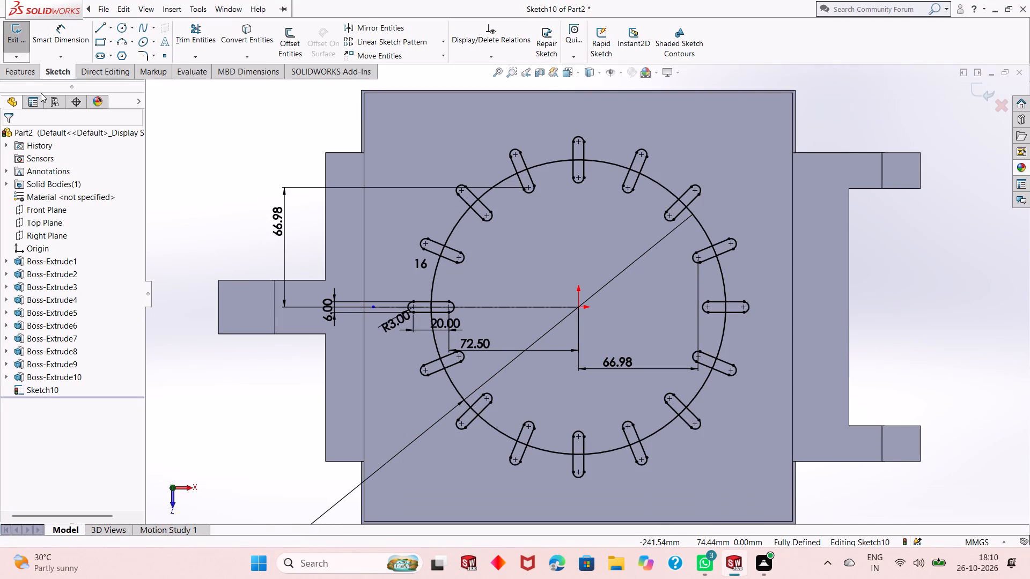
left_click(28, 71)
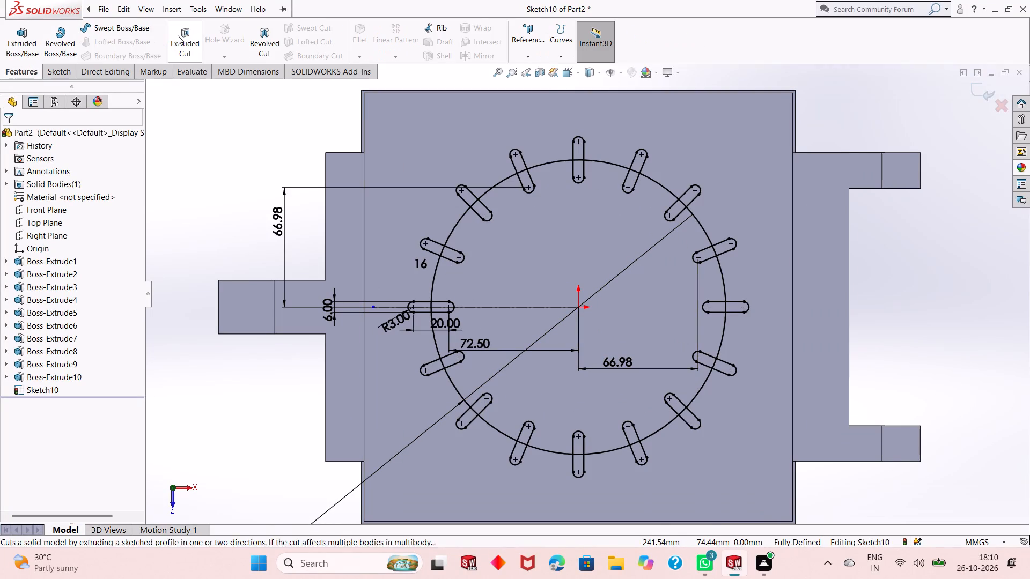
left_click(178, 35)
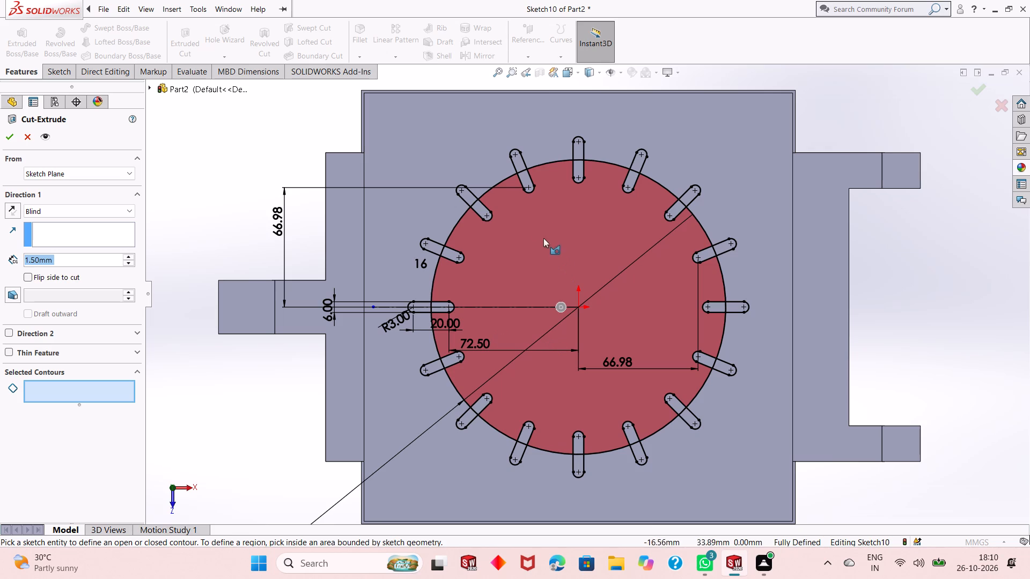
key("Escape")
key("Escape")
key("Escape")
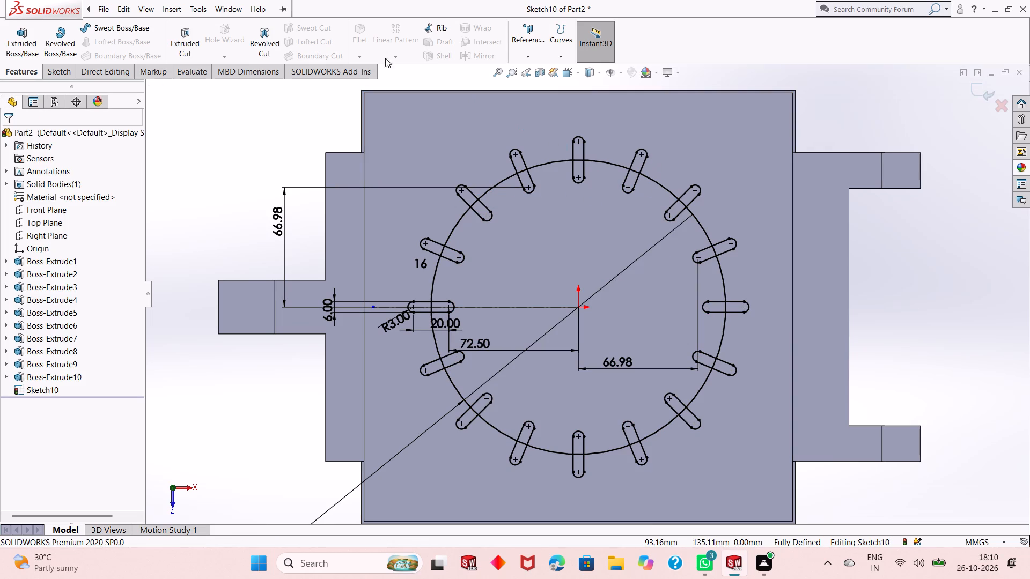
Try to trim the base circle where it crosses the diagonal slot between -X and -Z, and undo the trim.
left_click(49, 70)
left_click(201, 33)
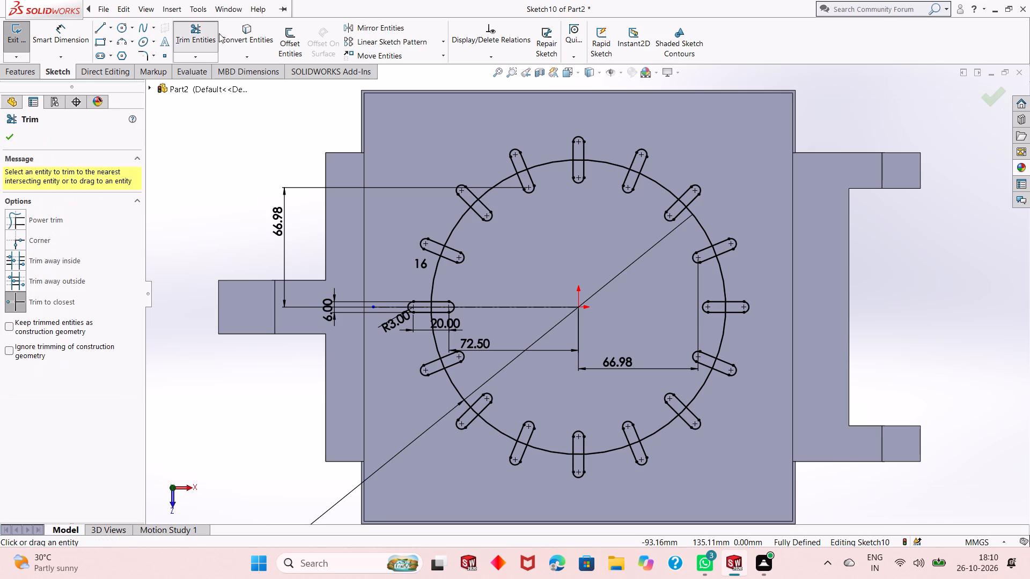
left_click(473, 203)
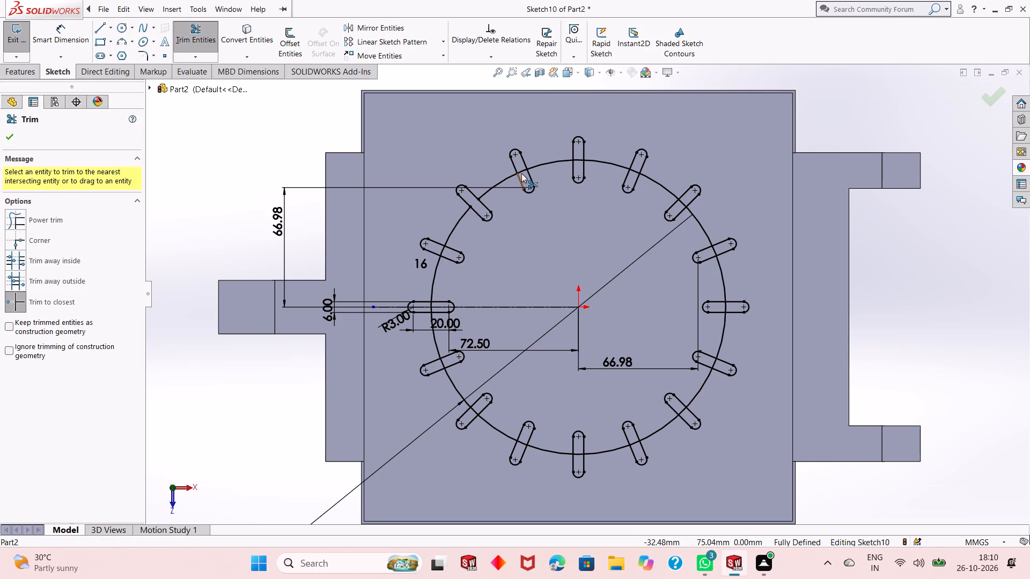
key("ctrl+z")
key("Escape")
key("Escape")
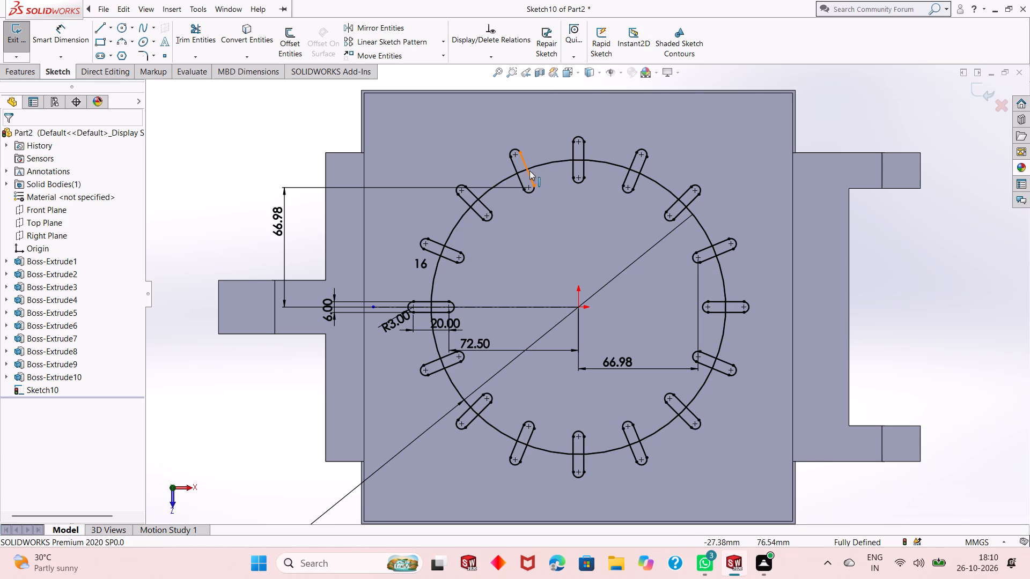
Convert the 165 mm base circle to construction geometry.
left_click(531, 168)
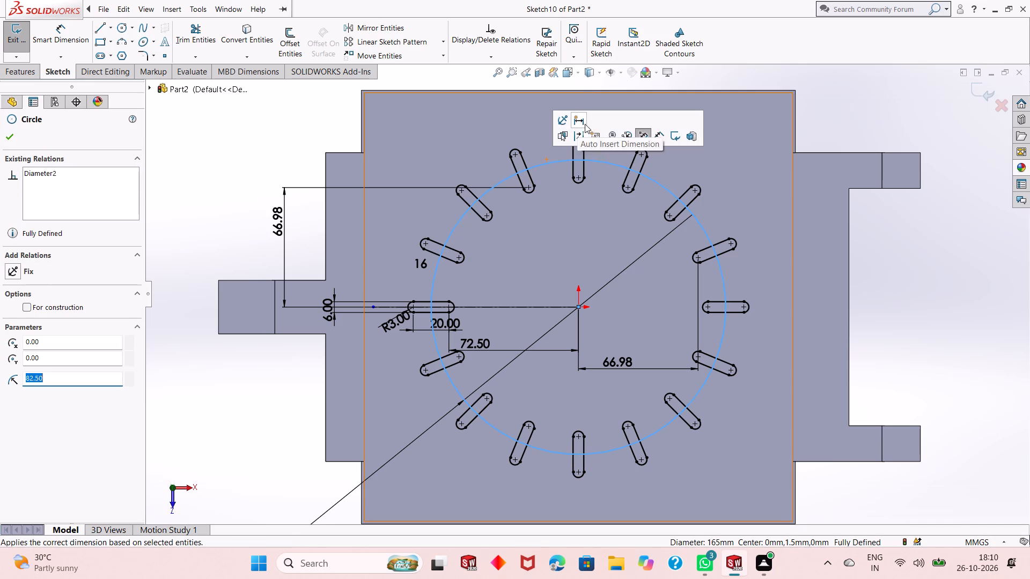
left_click(582, 132)
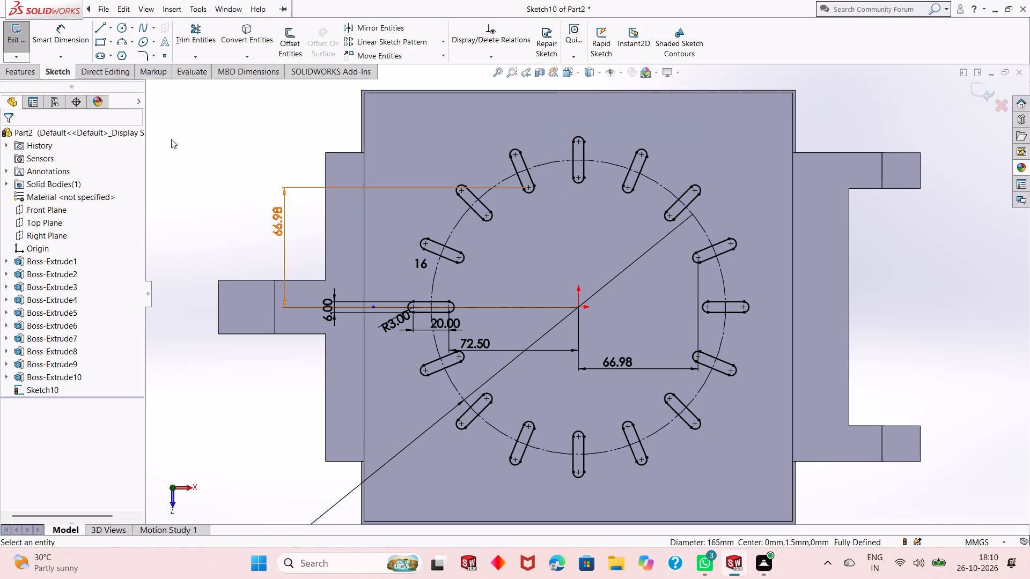
Cut the 16 slots into the plate with a Blind Extruded Cut 1.5 mm deep from the sketch plane.
left_click(32, 70)
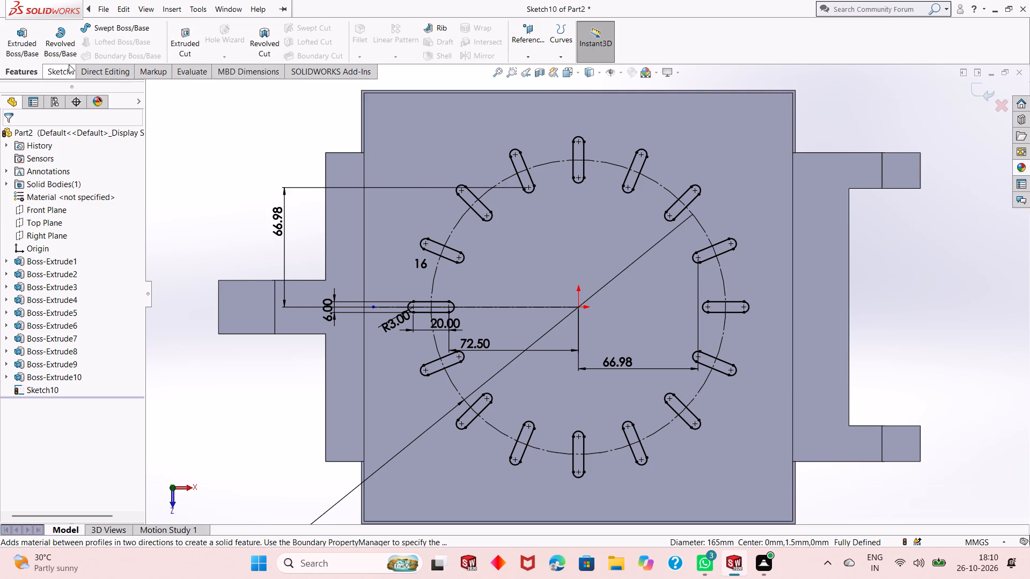
left_click(171, 36)
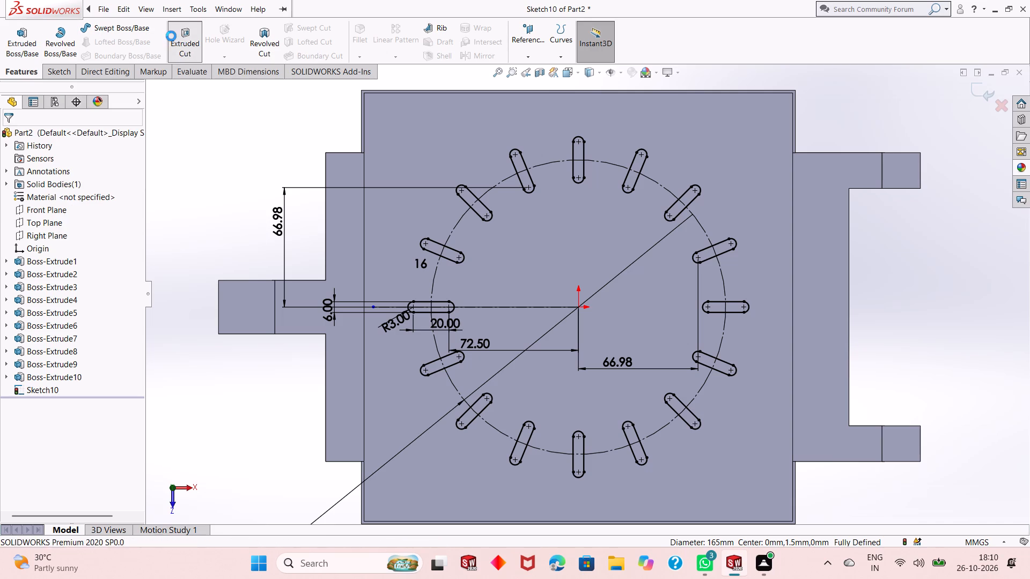
middle_click_drag(562, 366, 561, 263)
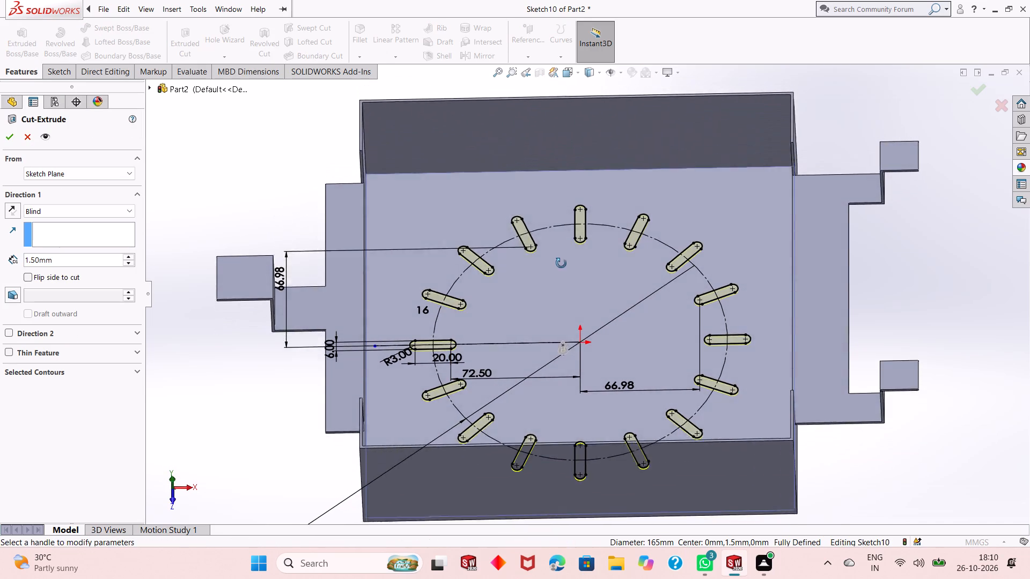
middle_click_drag(561, 263, 563, 251)
scroll(554, 306, "up", 1)
scroll(571, 383, "down", 1)
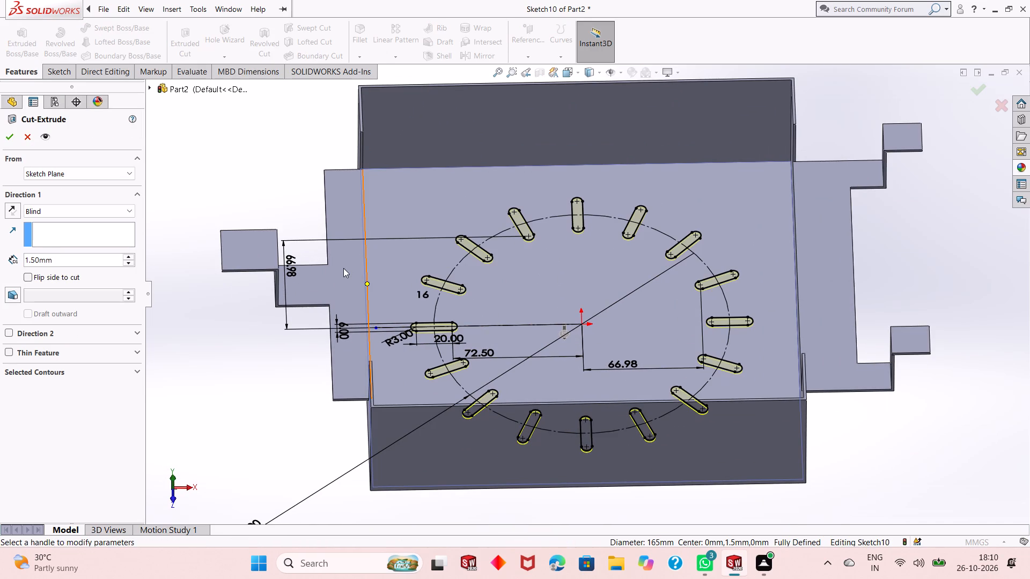
left_click(4, 137)
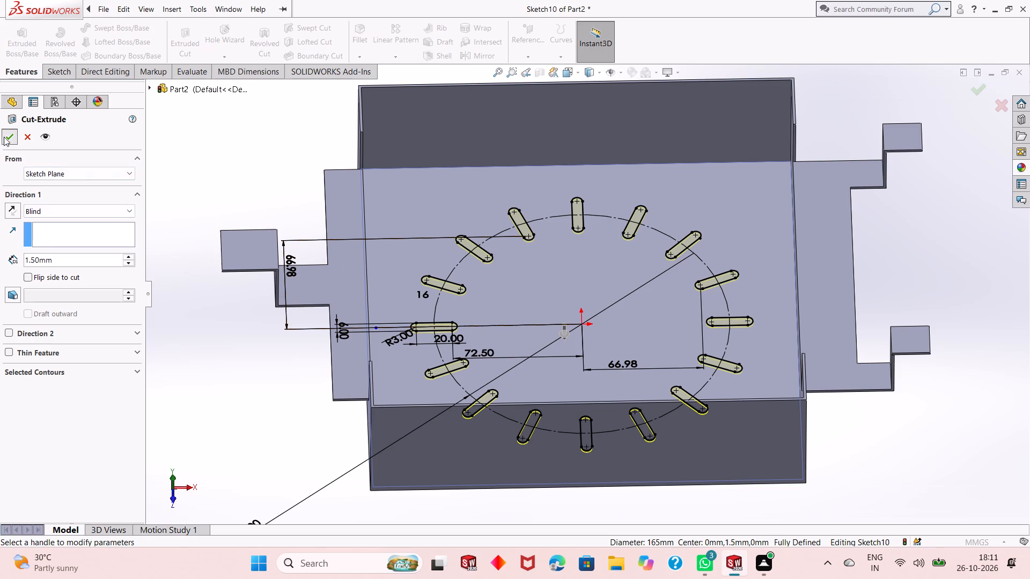
left_click(279, 182)
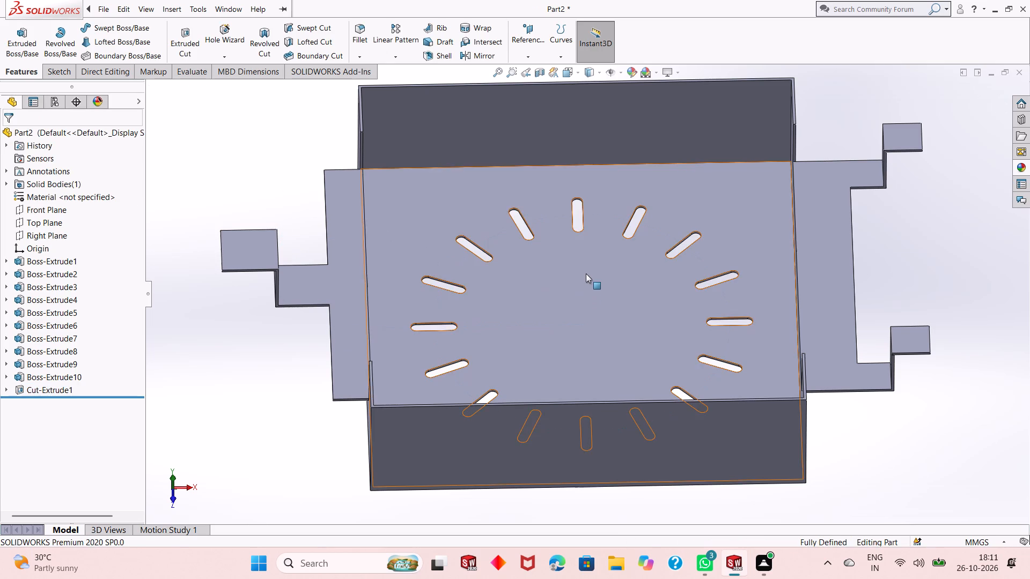
Open a new sketch on the slotted inner face of the 243 x 243 mm plate.
middle_click_drag(586, 273, 586, 334)
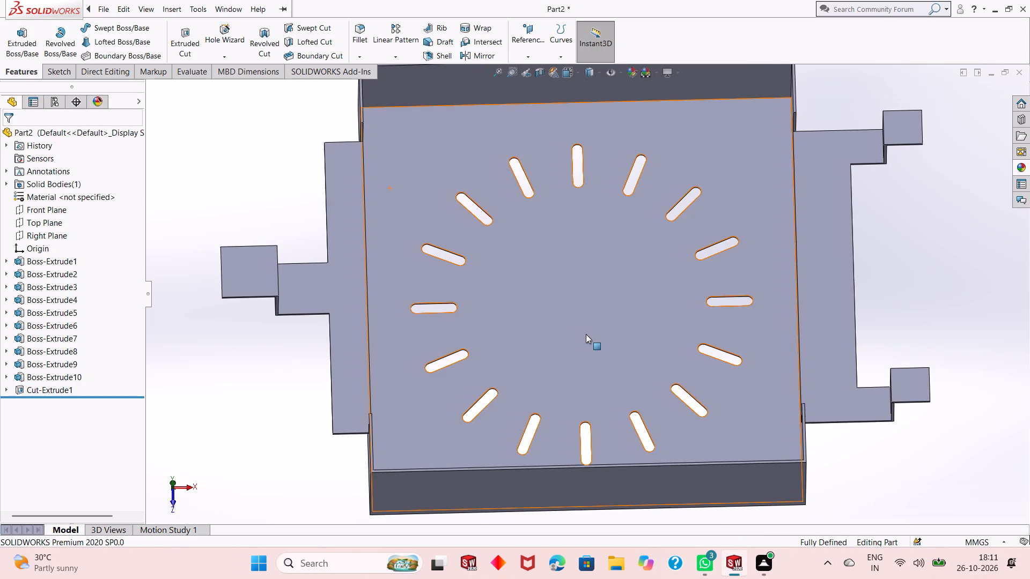
left_click(591, 270)
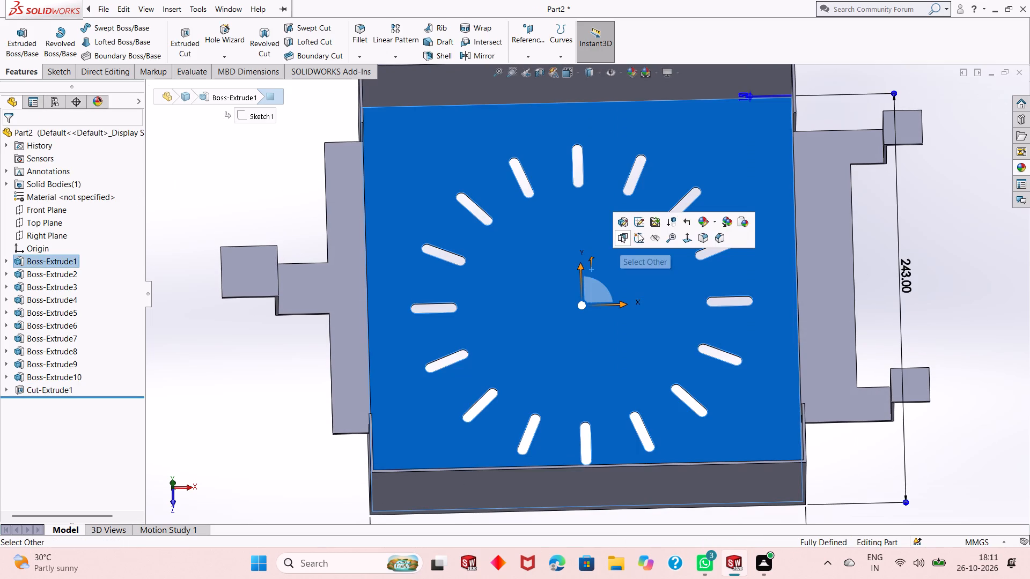
left_click(636, 233)
key("Escape")
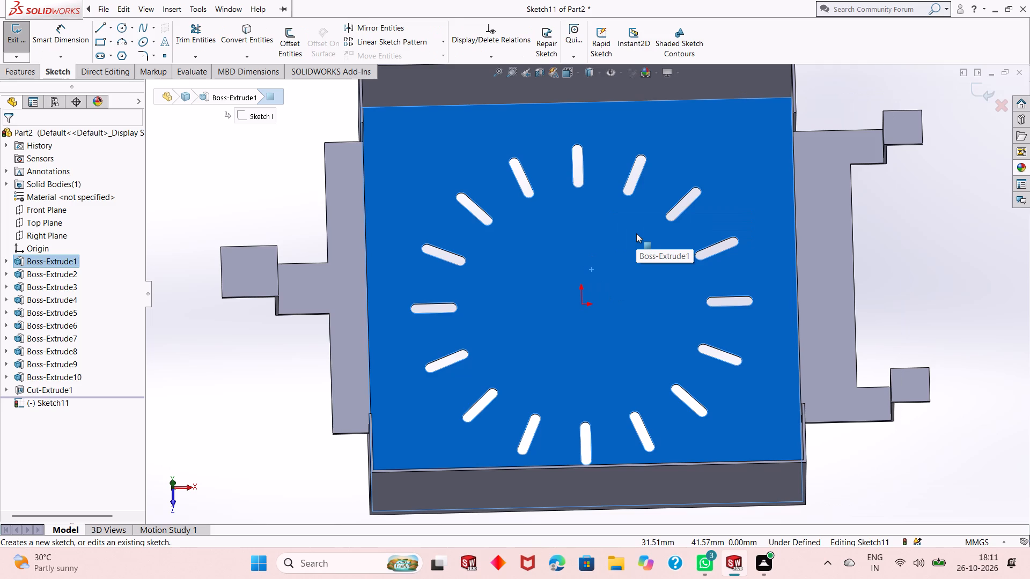
key("ctrl+8")
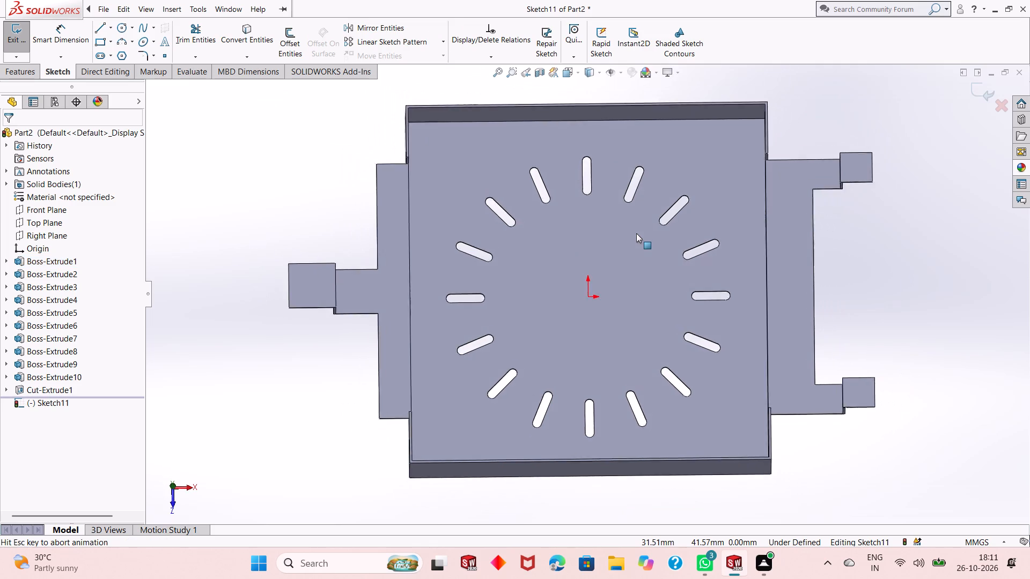
key("Escape")
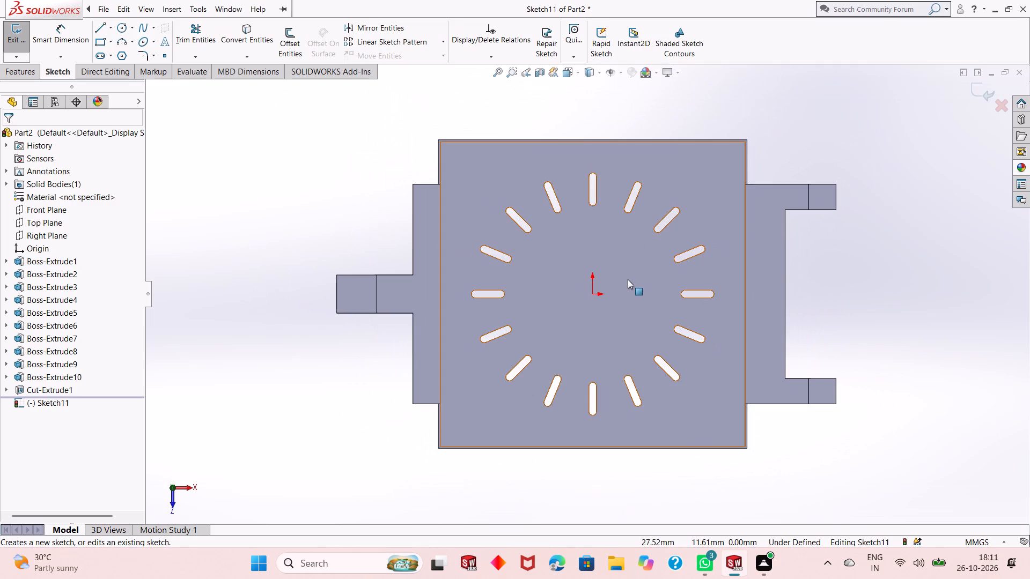
scroll(628, 279, "down", 2)
scroll(591, 366, "up", 1)
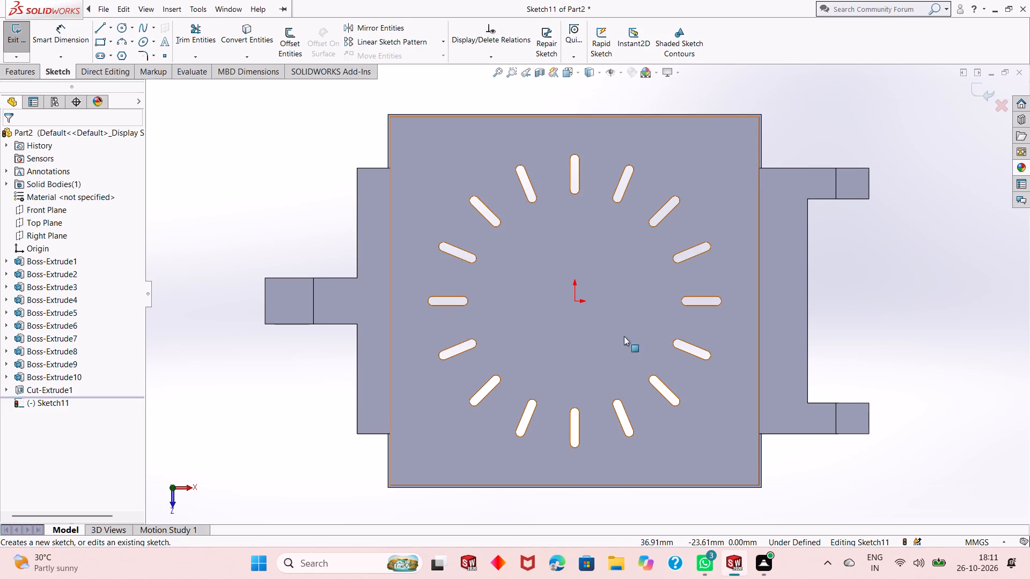
scroll(579, 321, "up", 1)
scroll(651, 309, "down", 1)
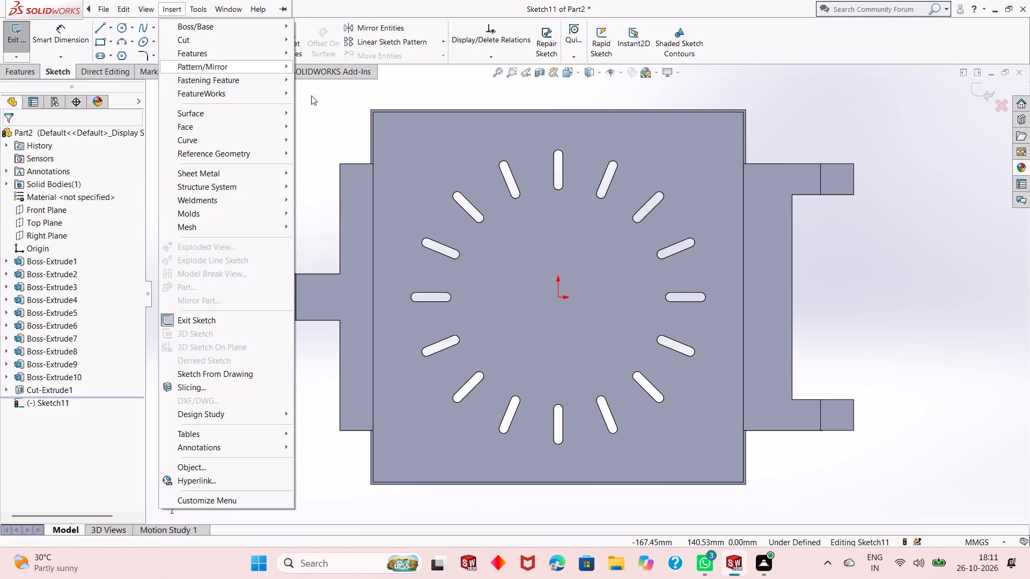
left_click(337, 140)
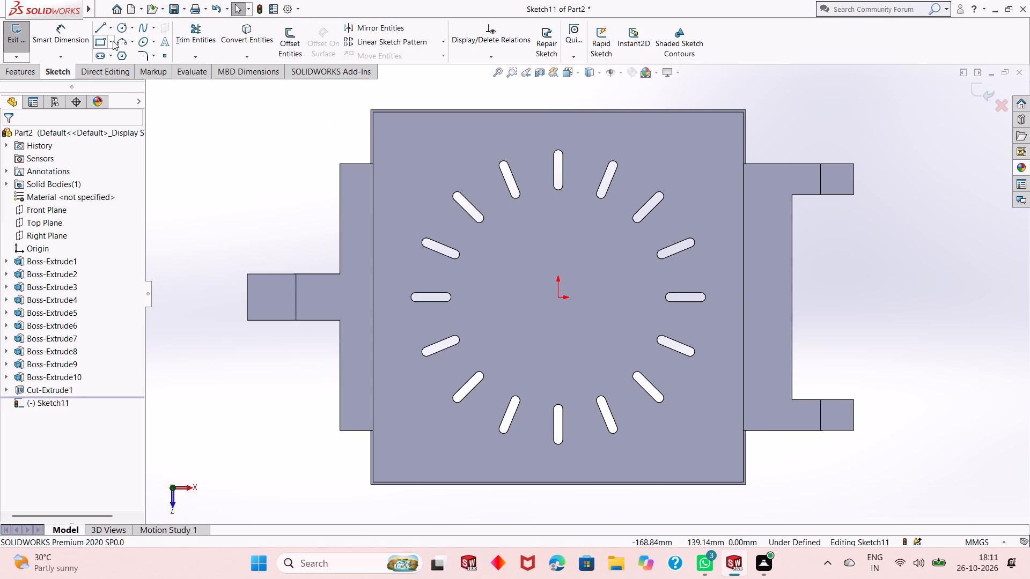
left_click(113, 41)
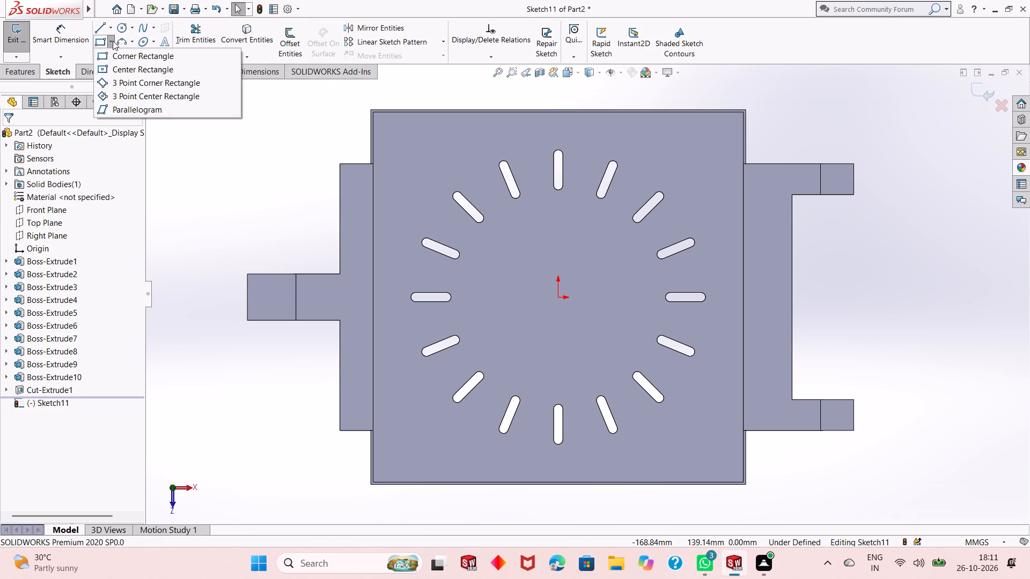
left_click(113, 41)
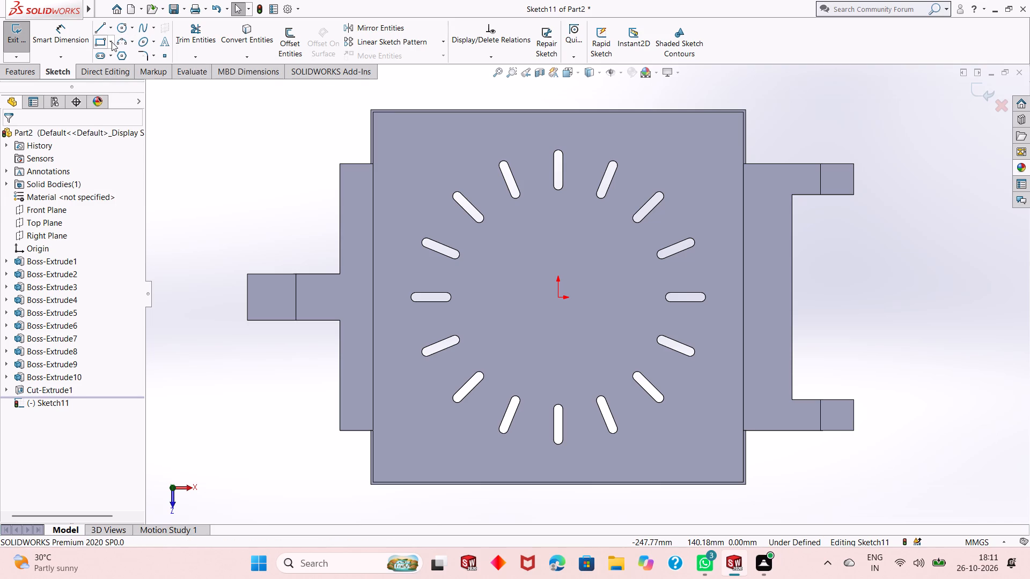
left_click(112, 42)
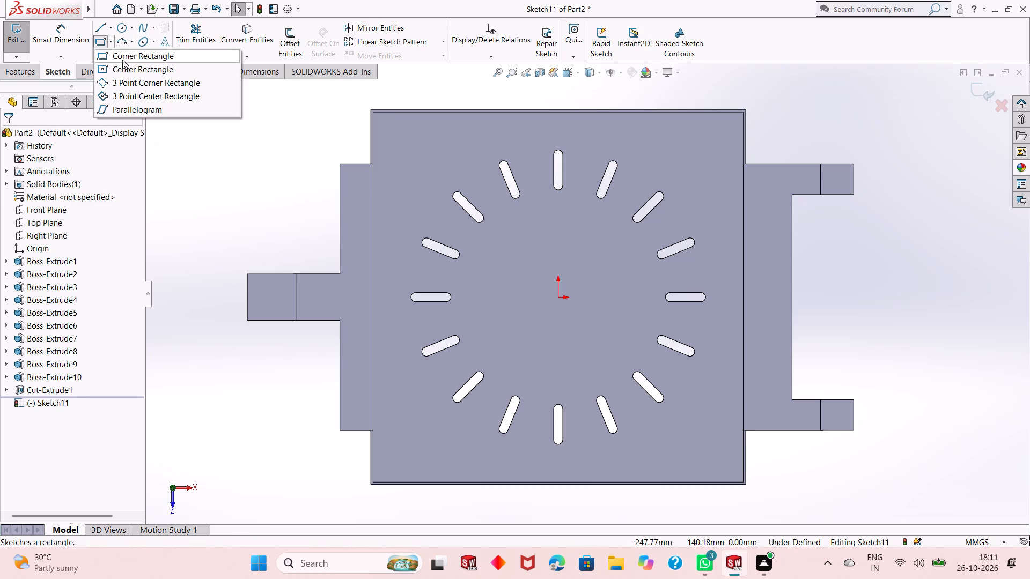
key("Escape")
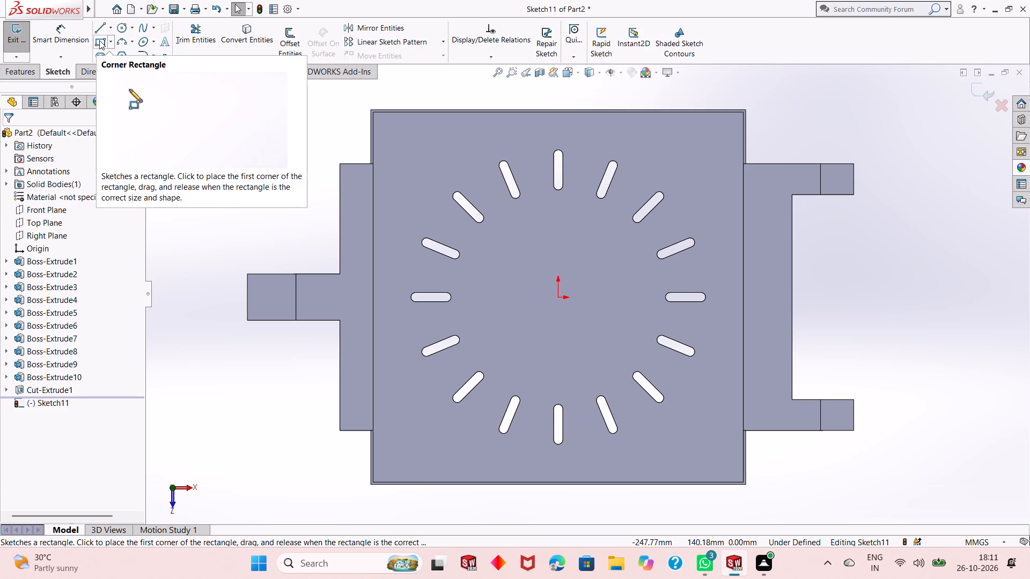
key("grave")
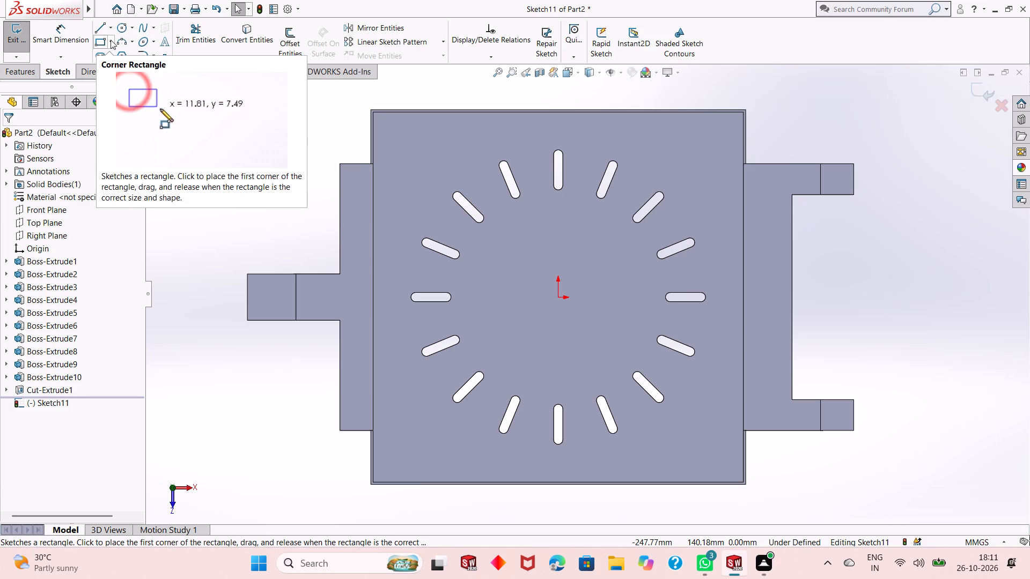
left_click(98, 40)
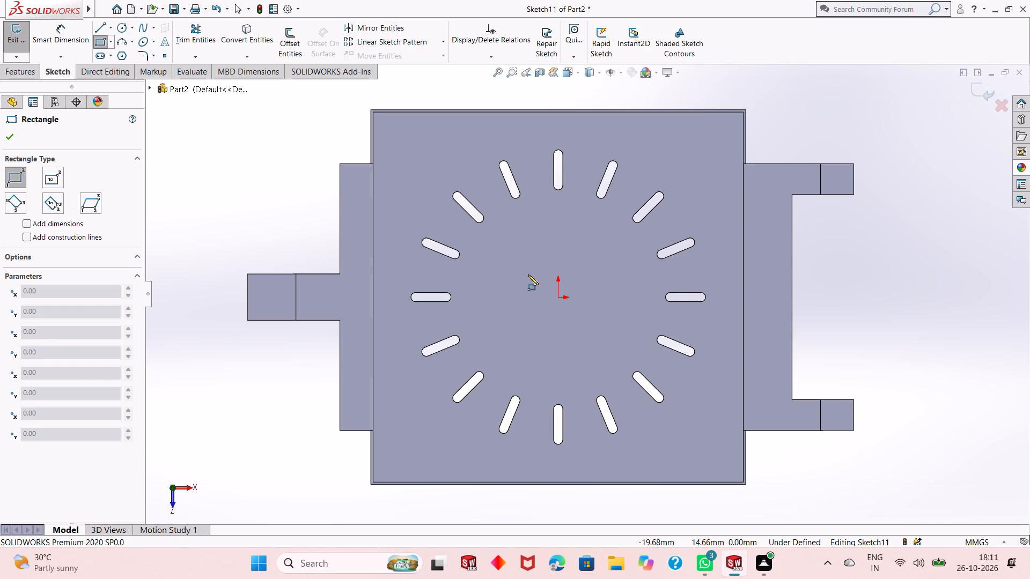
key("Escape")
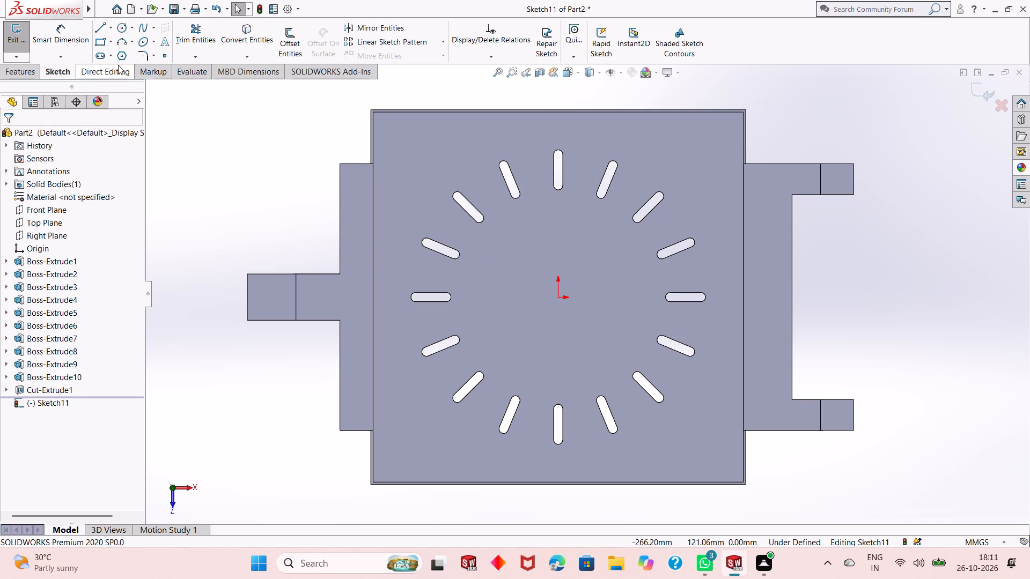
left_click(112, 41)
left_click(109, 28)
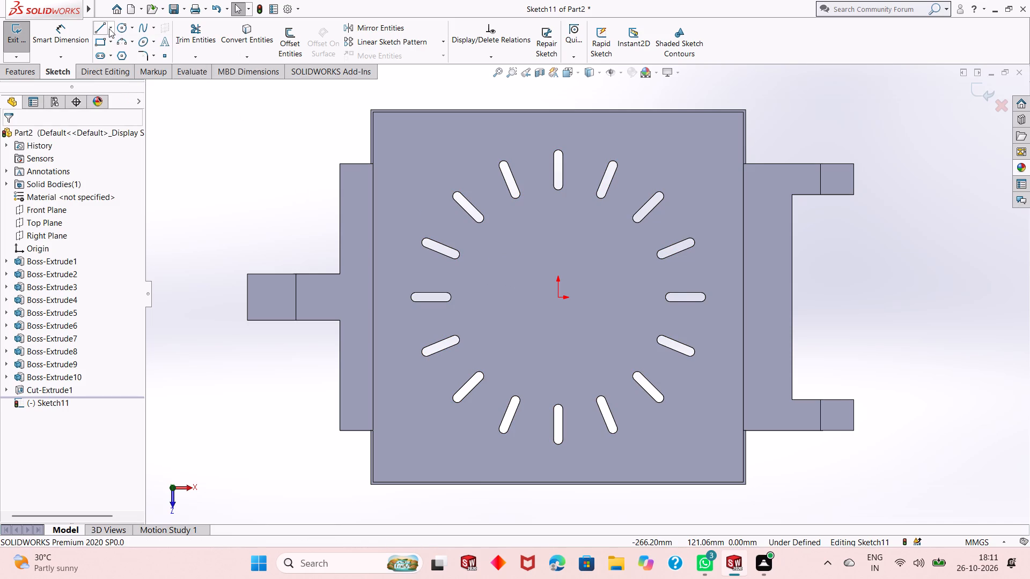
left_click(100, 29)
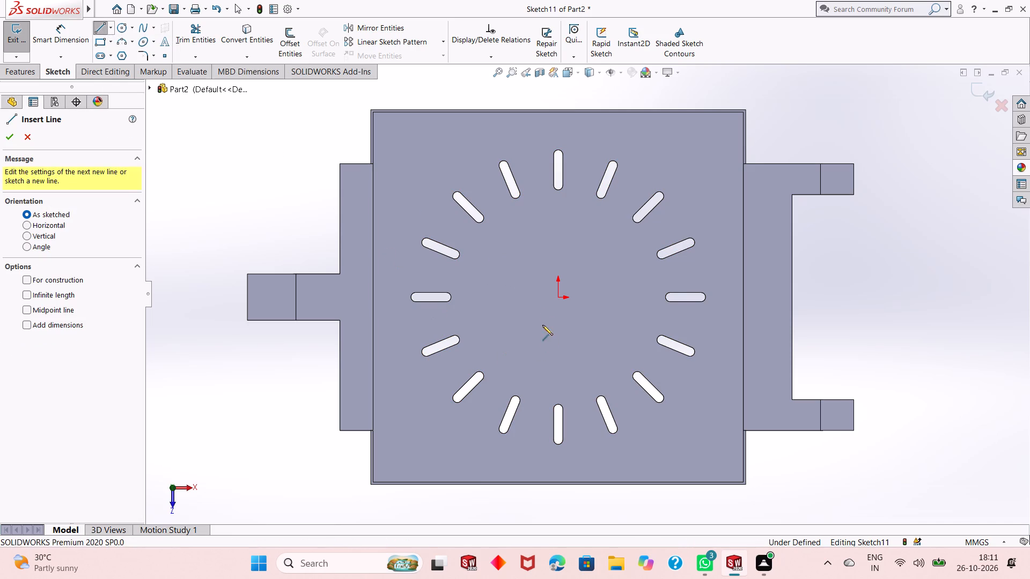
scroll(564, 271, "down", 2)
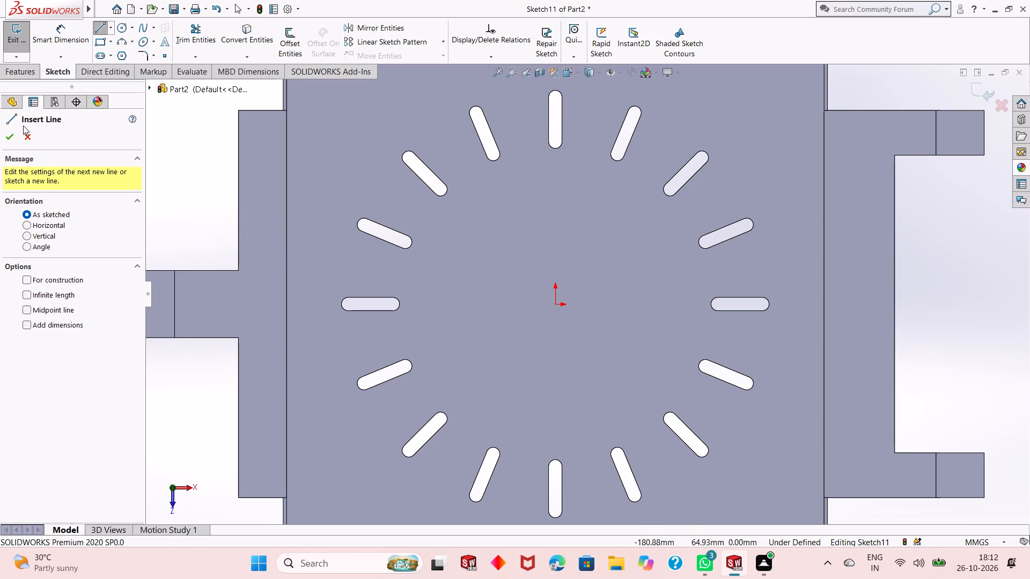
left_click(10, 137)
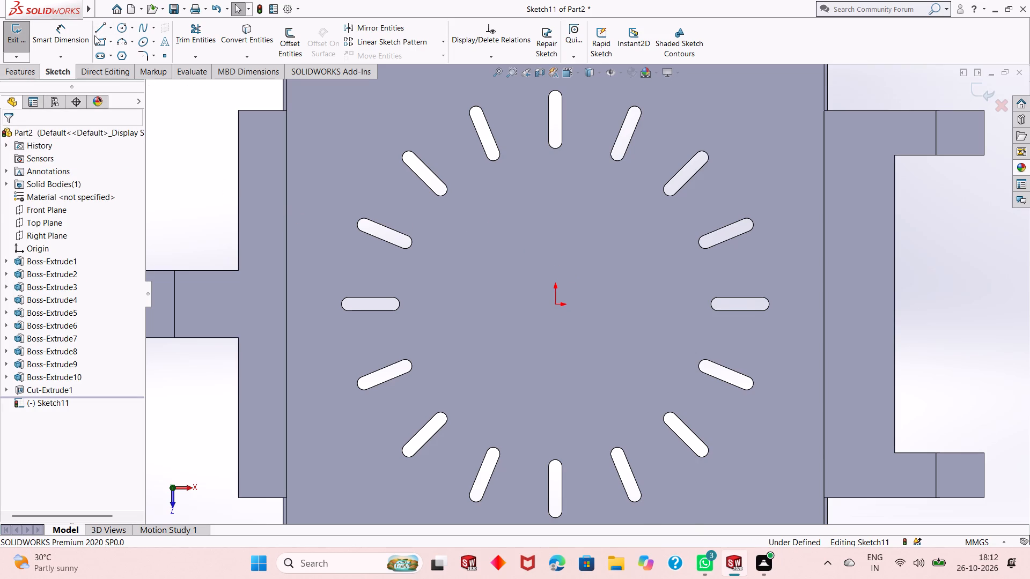
Sketch a midpoint line centred on the origin, running along the Z direction and about 41 mm long.
left_click(113, 28)
left_click(123, 72)
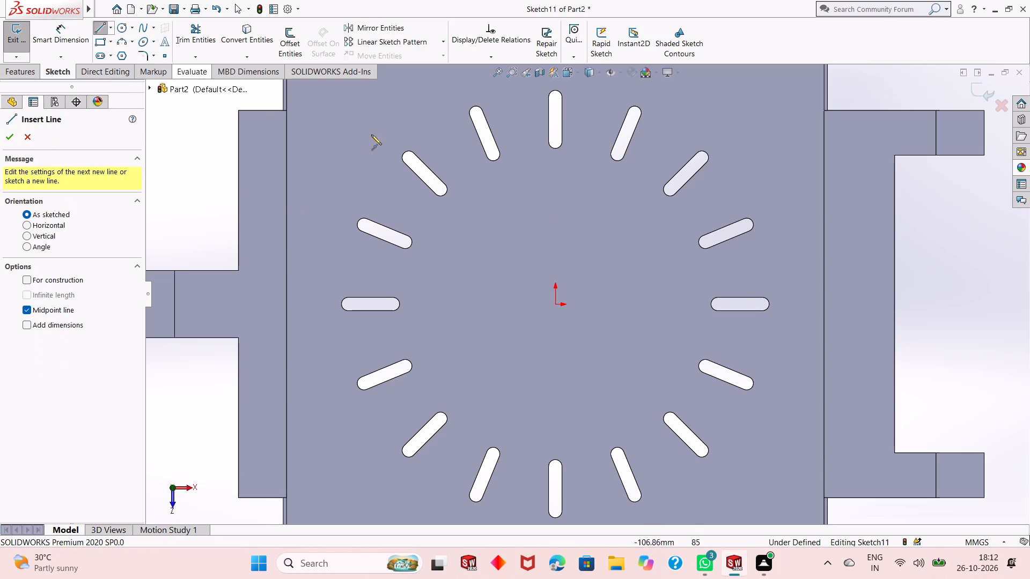
left_click(556, 303)
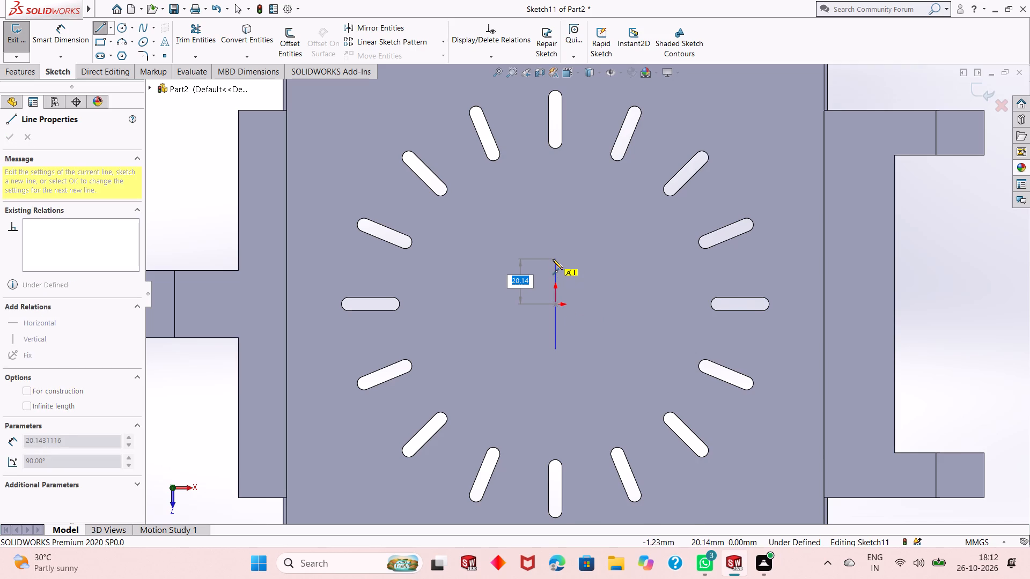
left_click(553, 258)
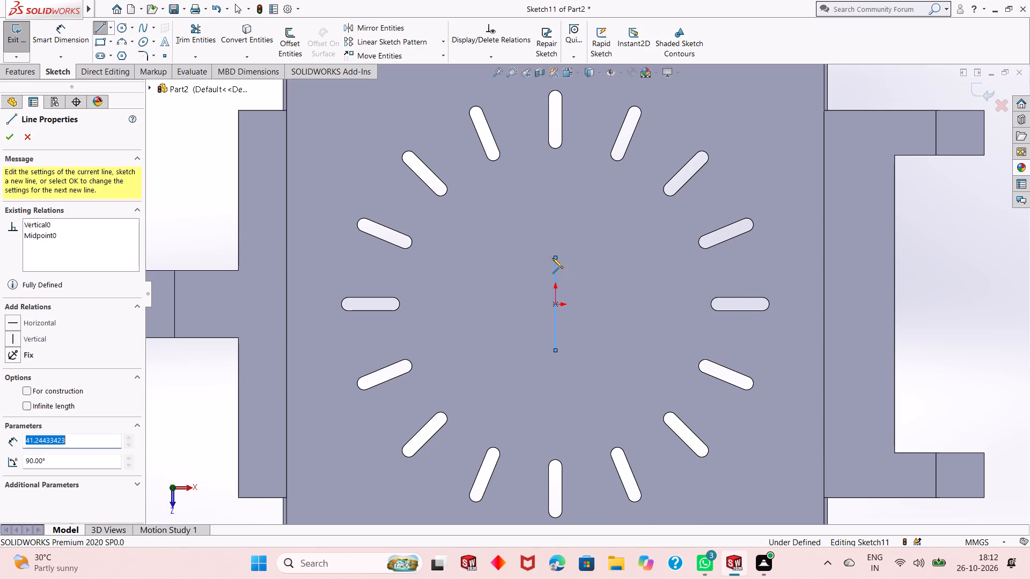
right_click(215, 214)
left_click(230, 220)
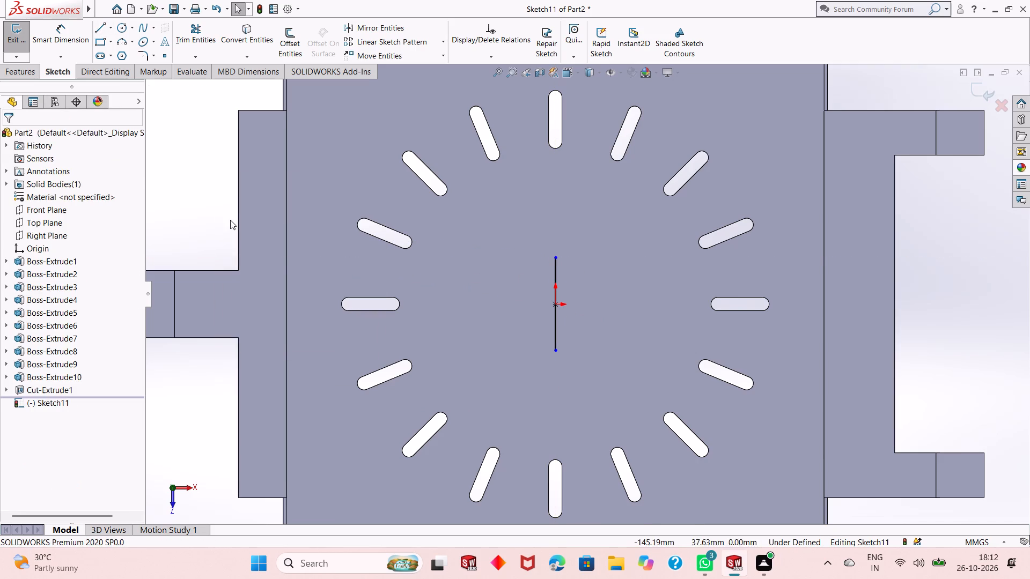
Dimension the length of the line through the origin and set it to 20 mm.
left_click(54, 39)
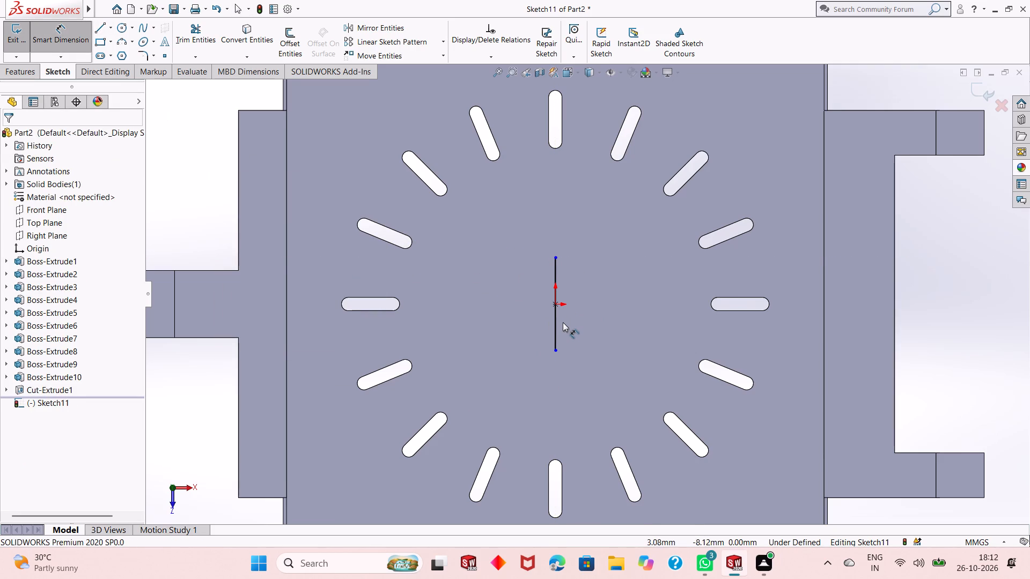
left_click(557, 314)
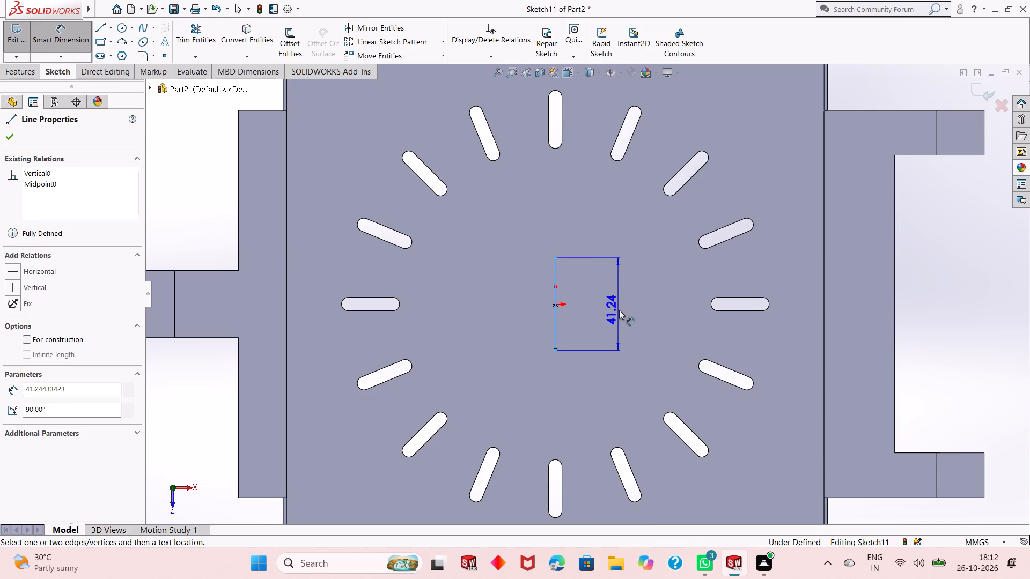
left_click(619, 310)
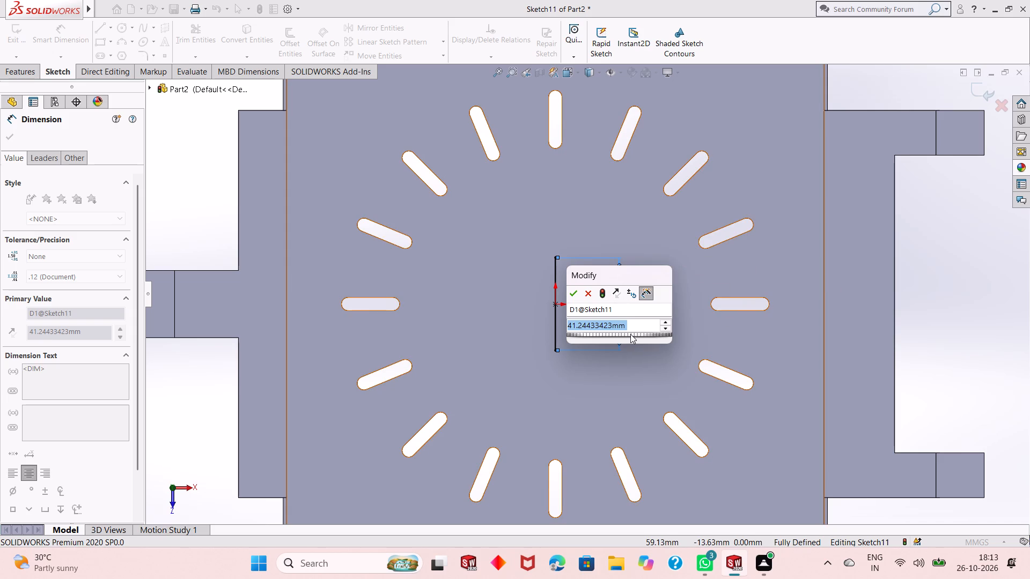
type("20")
key("Return")
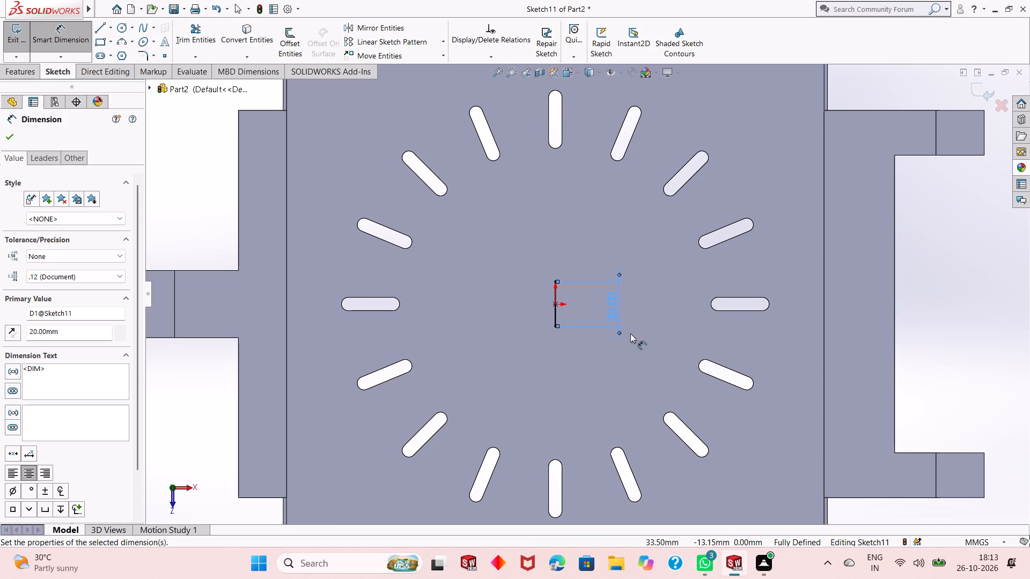
scroll(562, 312, "up", 1)
scroll(562, 308, "down", 5)
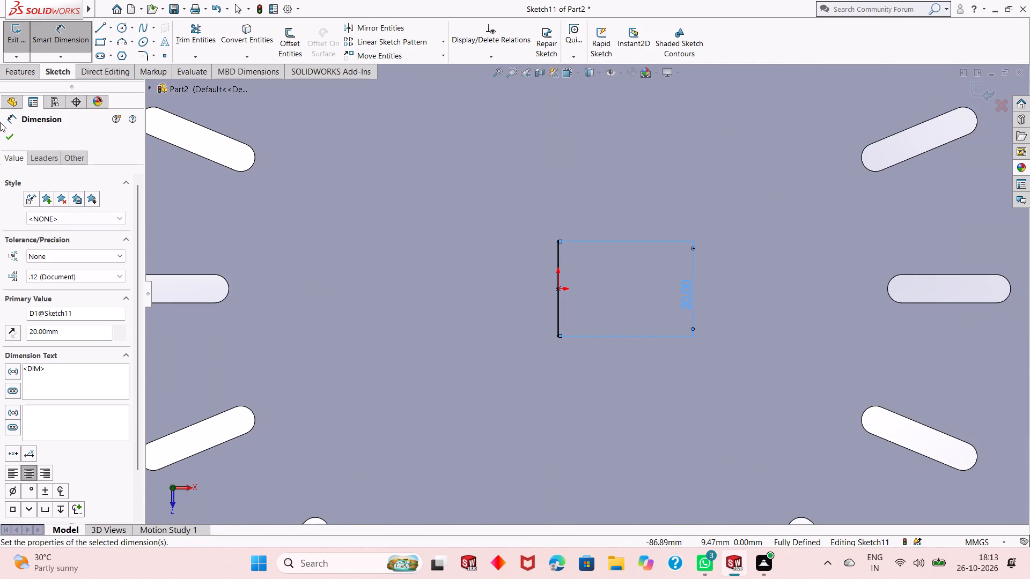
left_click(8, 134)
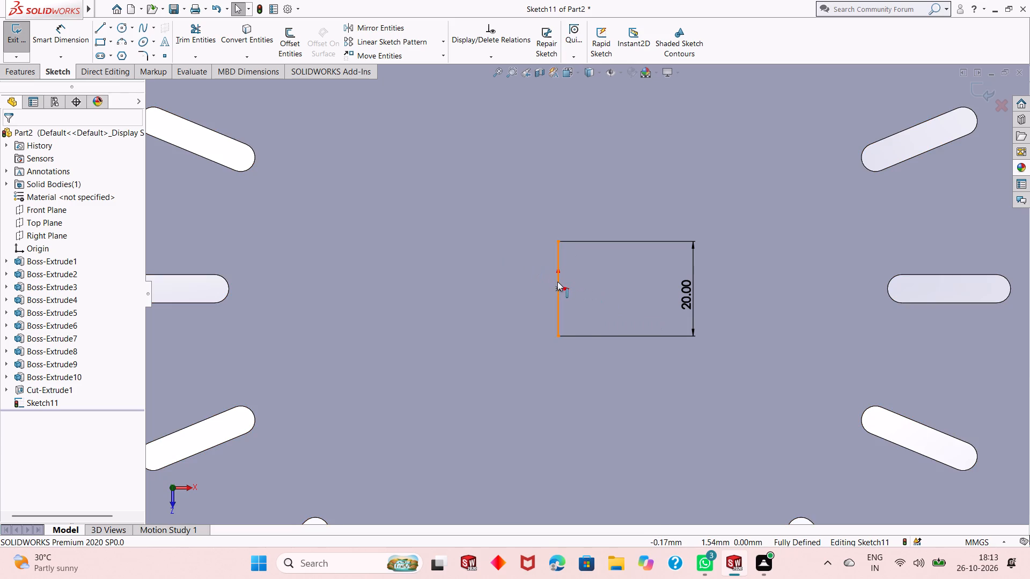
Start an Offset Entities of the 20 mm line towards +X with Bi-directional turned off, and open the offset distance for editing.
scroll(583, 323, "up", 1)
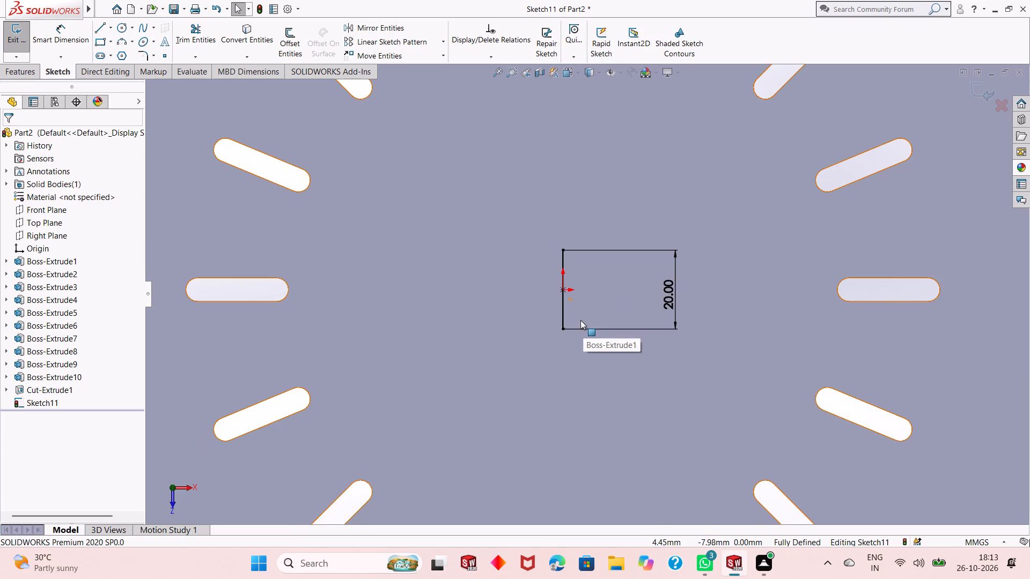
scroll(577, 277, "down", 1)
left_click(558, 261)
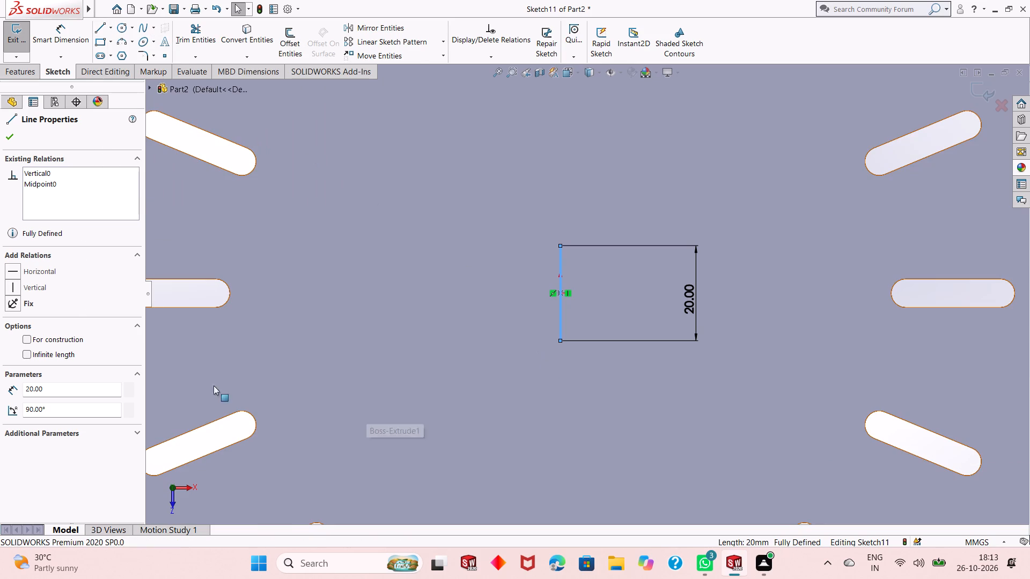
left_click(293, 49)
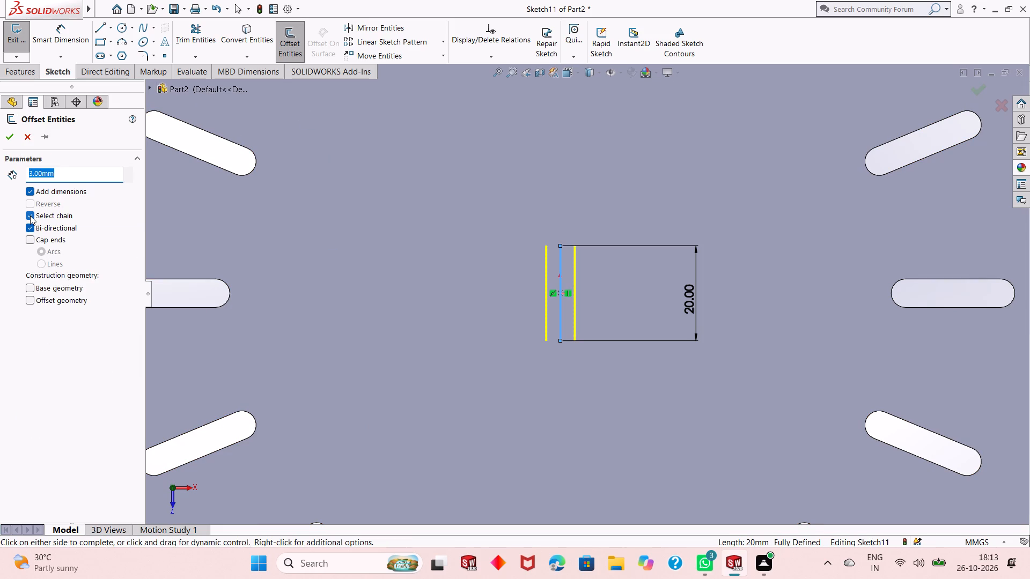
left_click(30, 228)
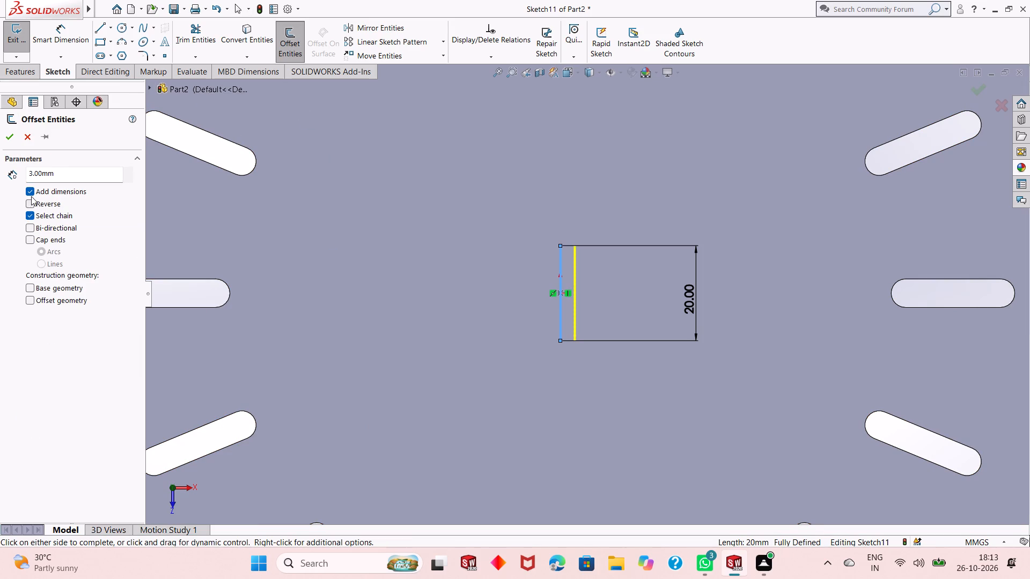
double_click(55, 172)
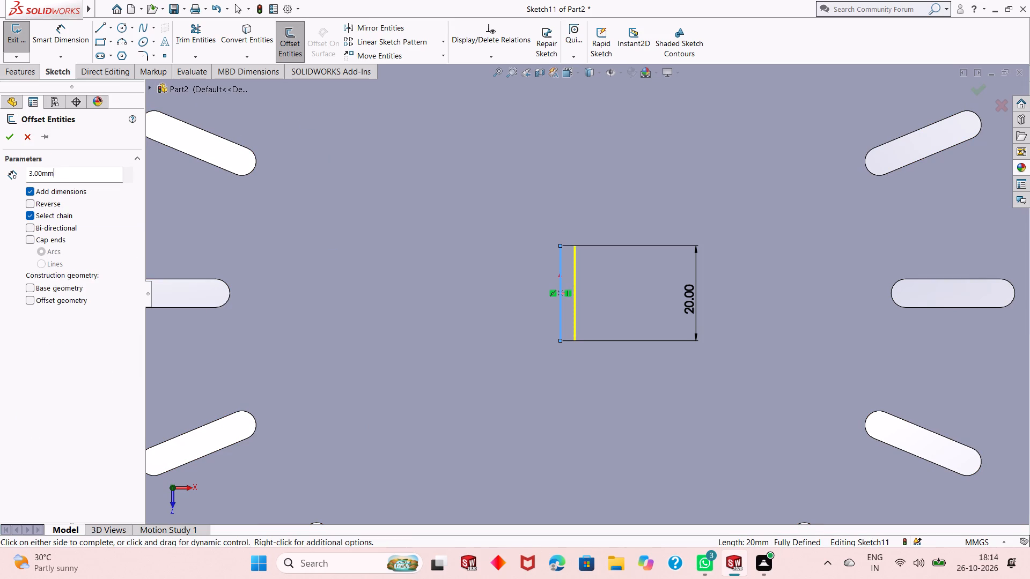
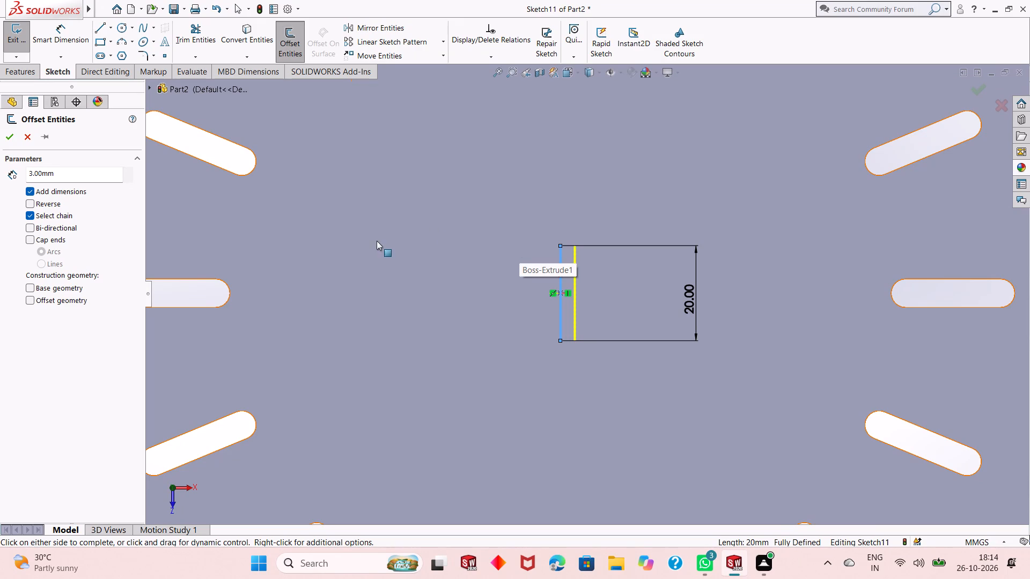
Set the offset distance of the 20 mm line through the origin to 1 mm.
scroll(584, 361, "down", 1)
scroll(582, 343, "up", 2)
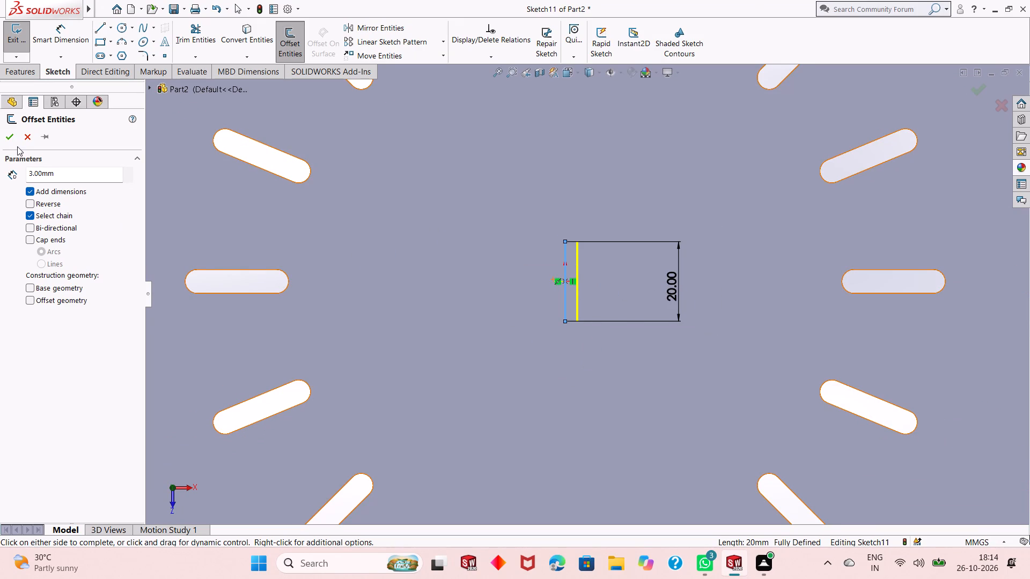
double_click(74, 174)
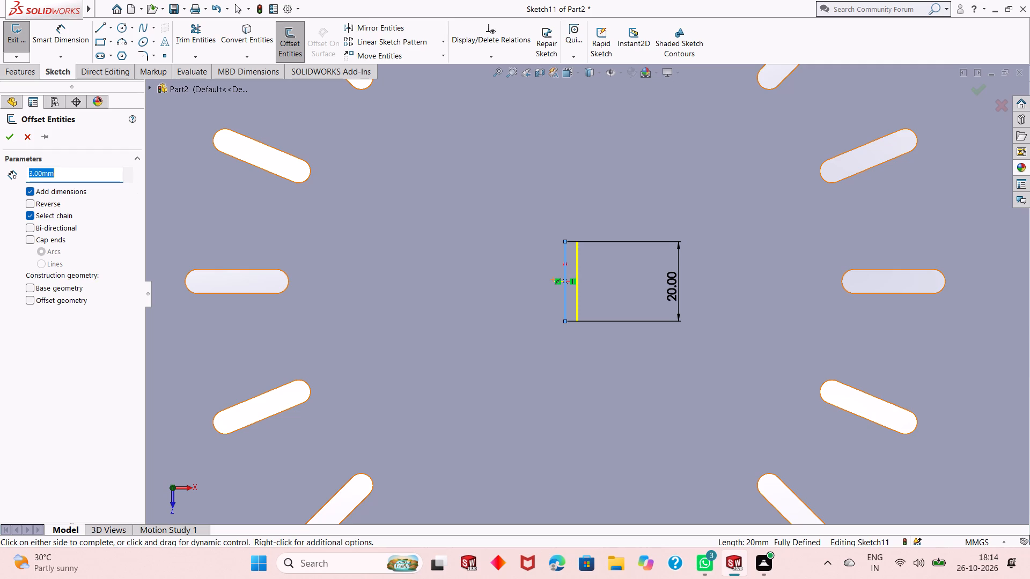
key("1")
key("Return")
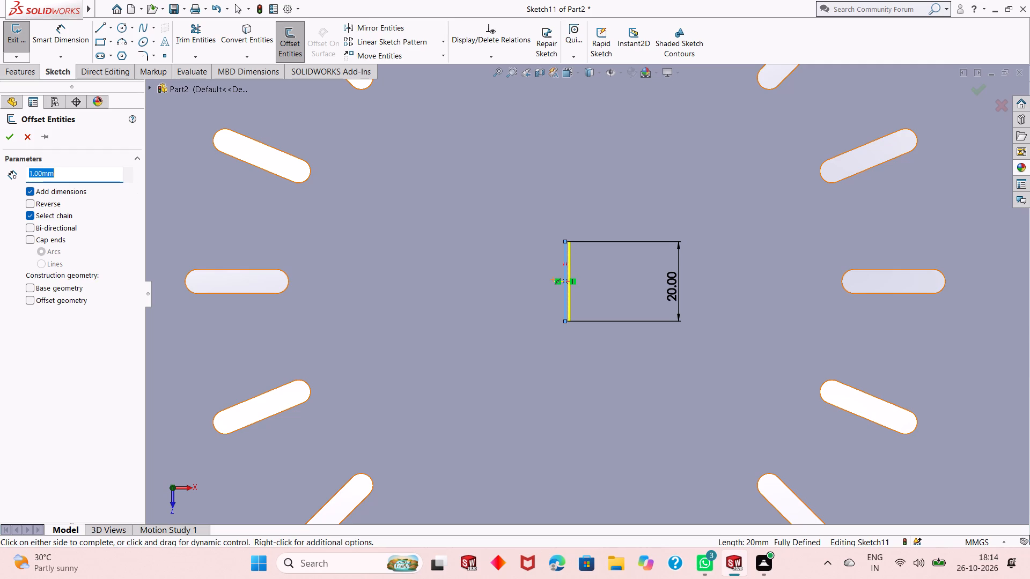
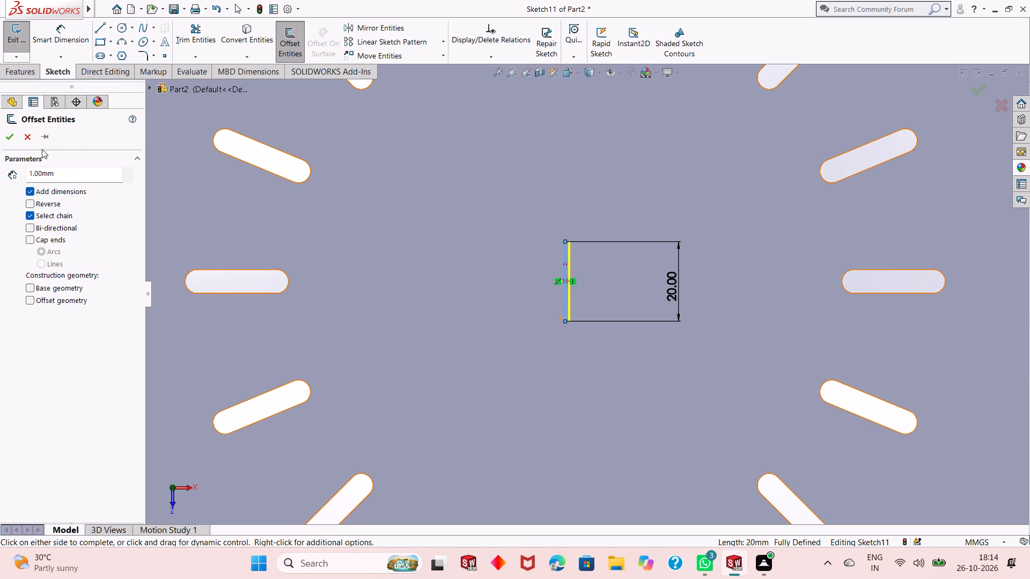
Create the 1 mm offset copy of the 20 mm line through the origin.
left_click(11, 136)
Convert the original 20 mm line through the origin to construction geometry.
scroll(554, 351, "up", 2)
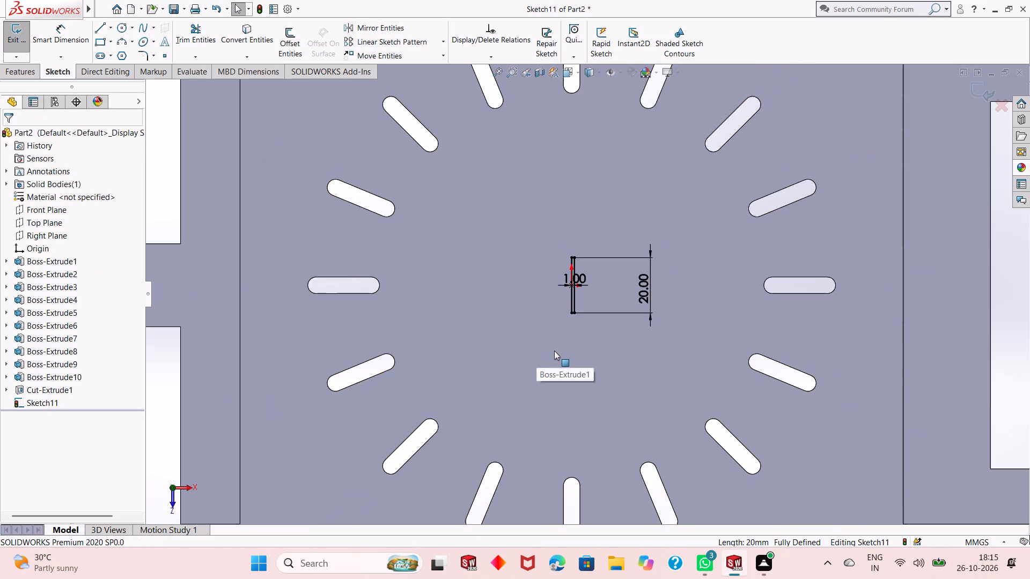
scroll(597, 340, "up", 1)
scroll(586, 402, "down", 1)
scroll(579, 332, "down", 1)
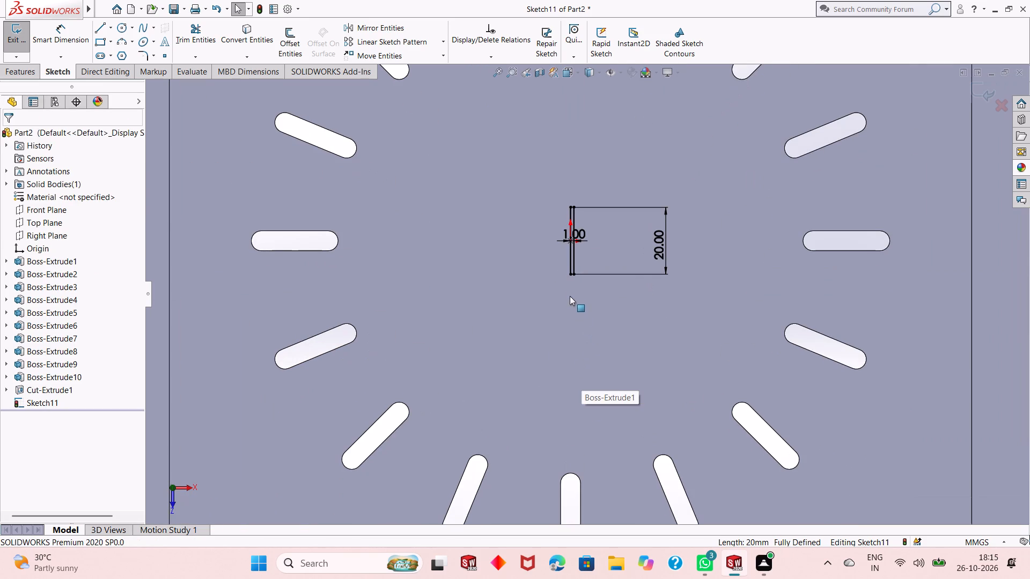
left_click(568, 262)
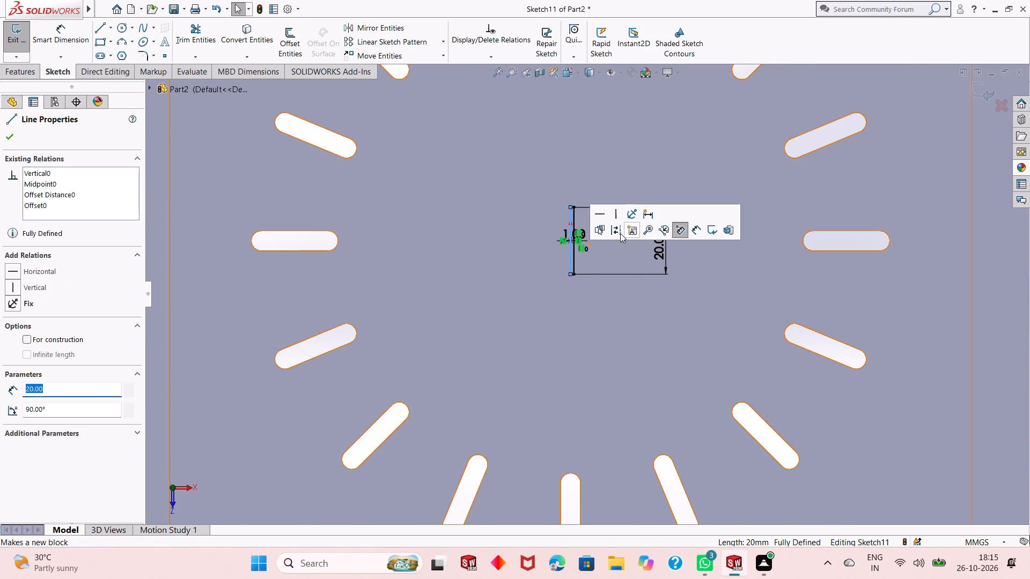
left_click(616, 228)
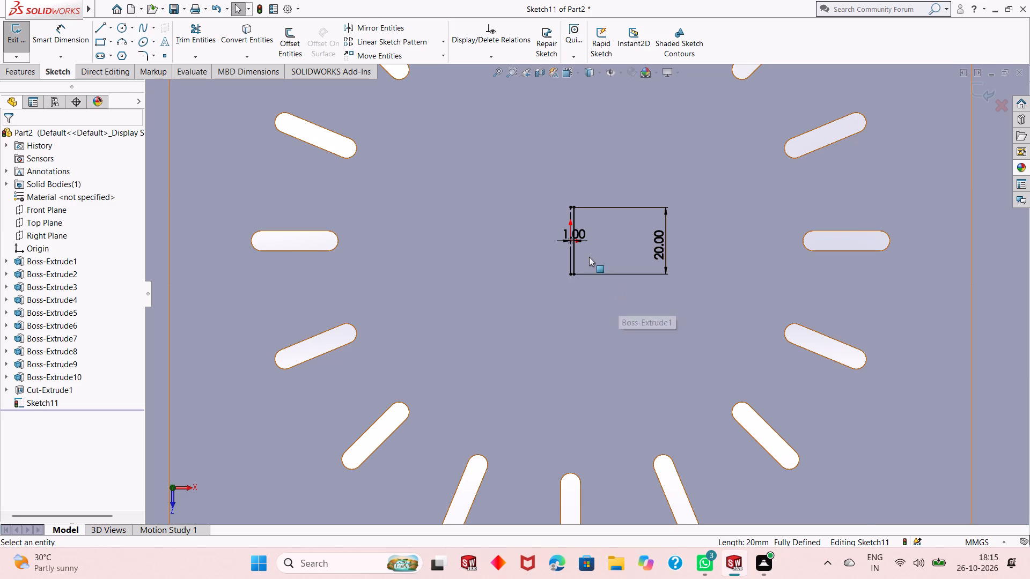
Set the offset dimension between the construction line and the solid vertical line to 0.5 mm.
scroll(589, 257, "down", 4)
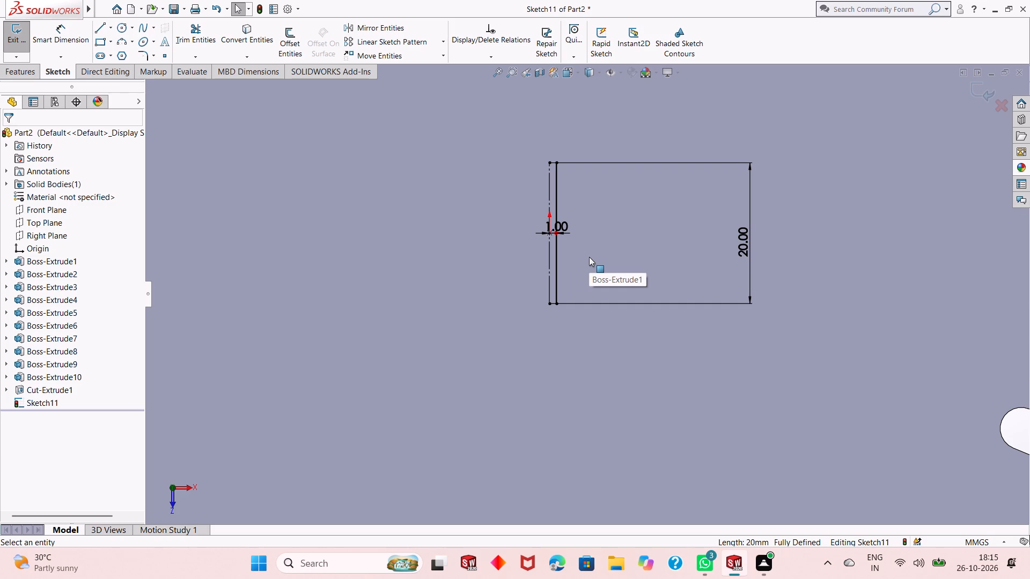
scroll(584, 263, "down", 2)
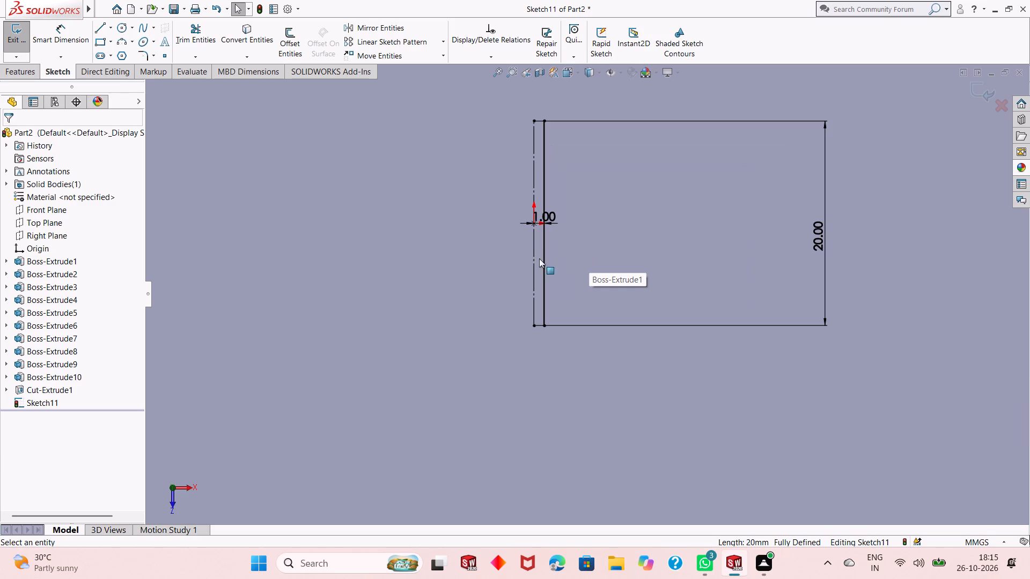
scroll(540, 262, "up", 1)
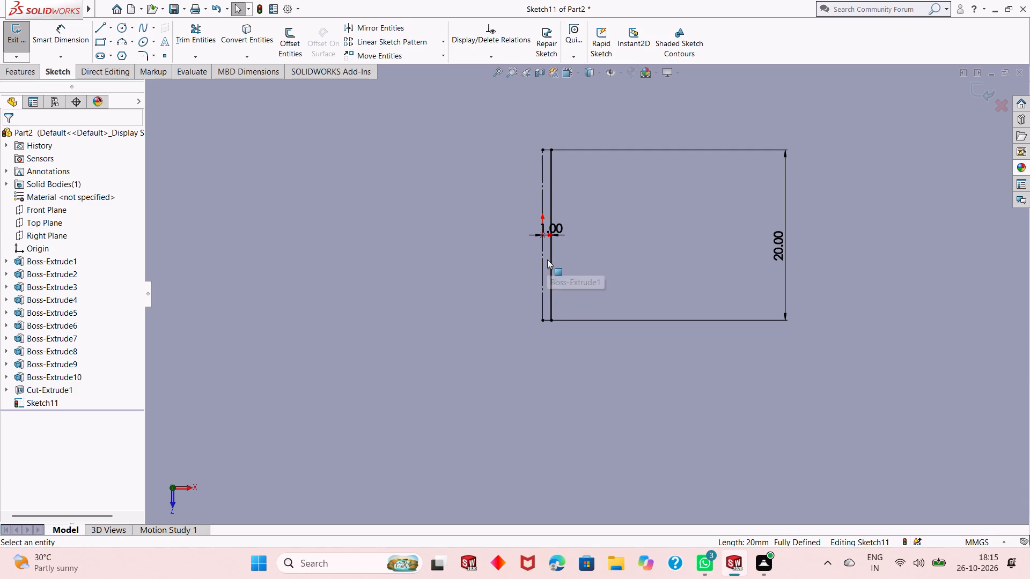
scroll(547, 259, "up", 1)
scroll(557, 280, "down", 5)
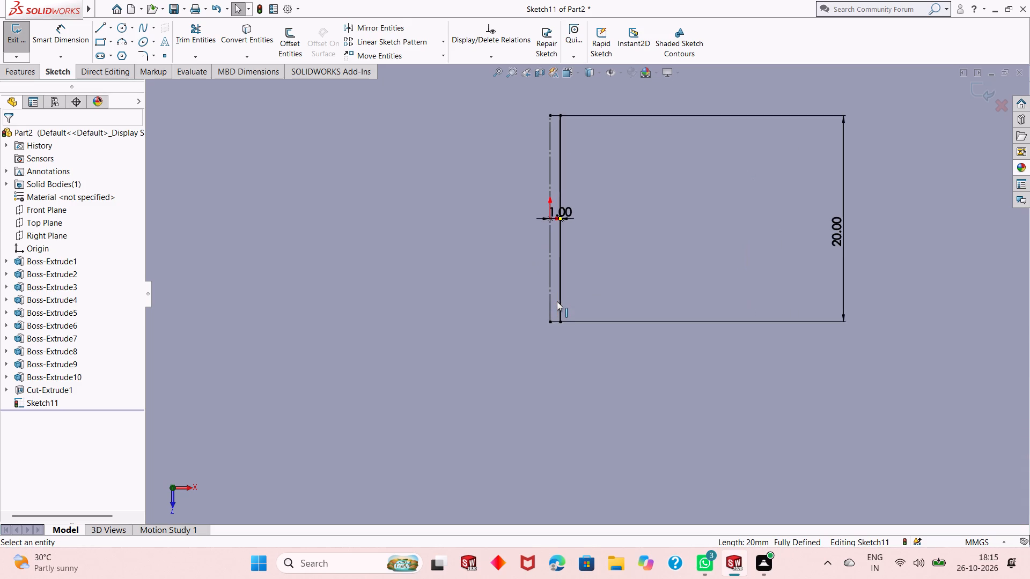
scroll(557, 301, "down", 2)
scroll(557, 302, "up", 3)
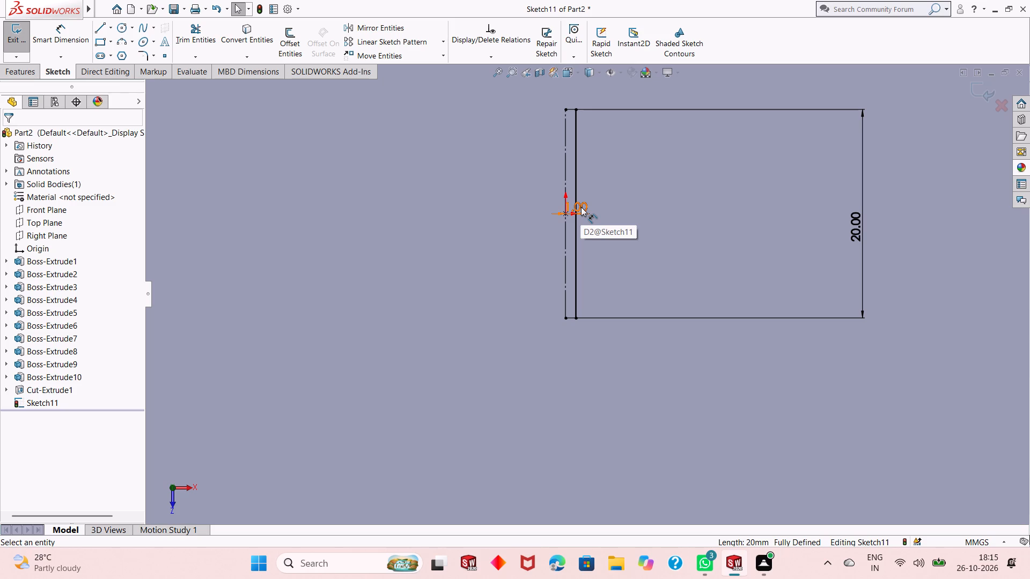
double_click(581, 207)
type(".5")
key("Return")
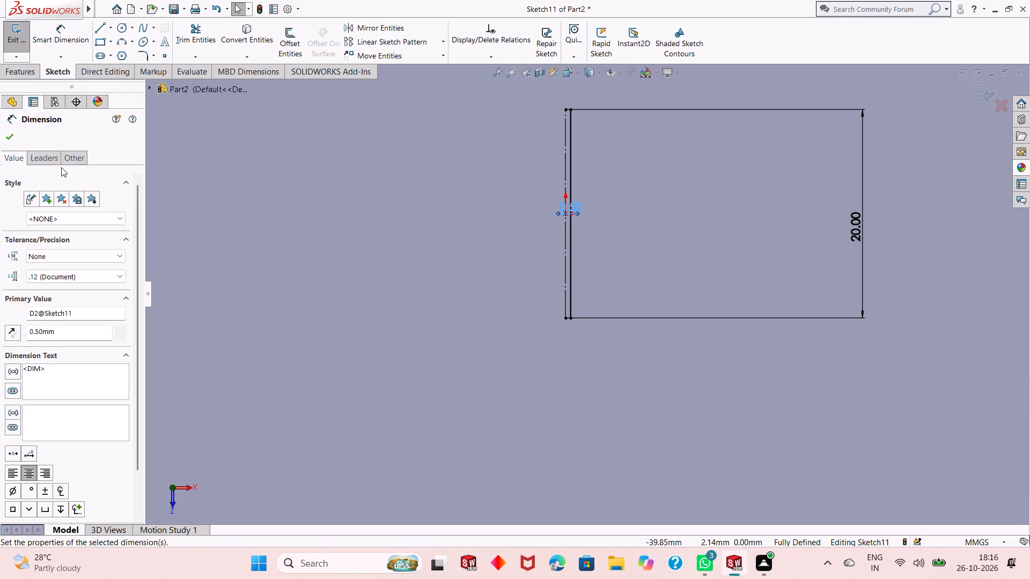
left_click(5, 139)
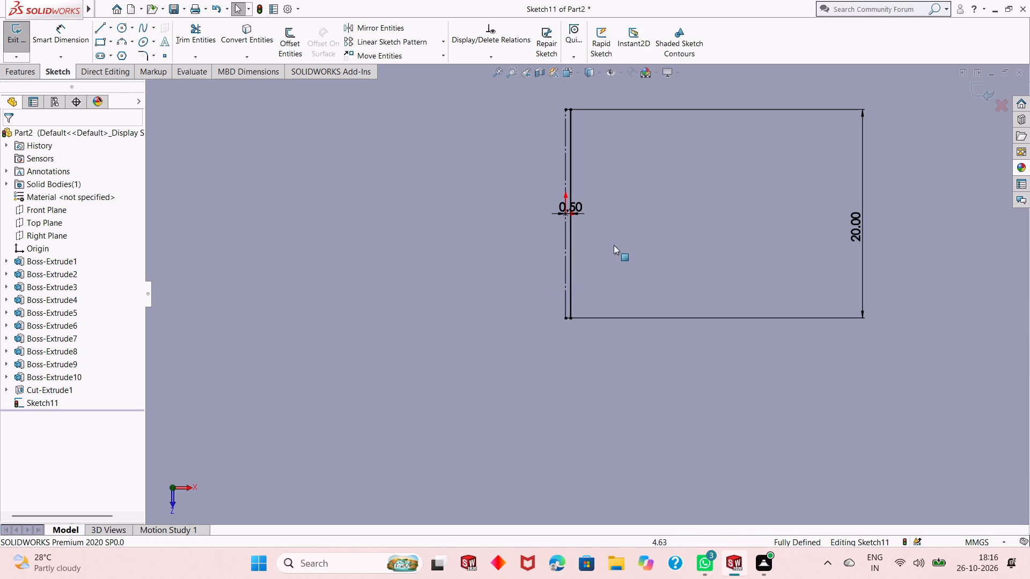
Offset the solid vertical line 3 mm away from the construction line, with the dimension added.
left_click(570, 169)
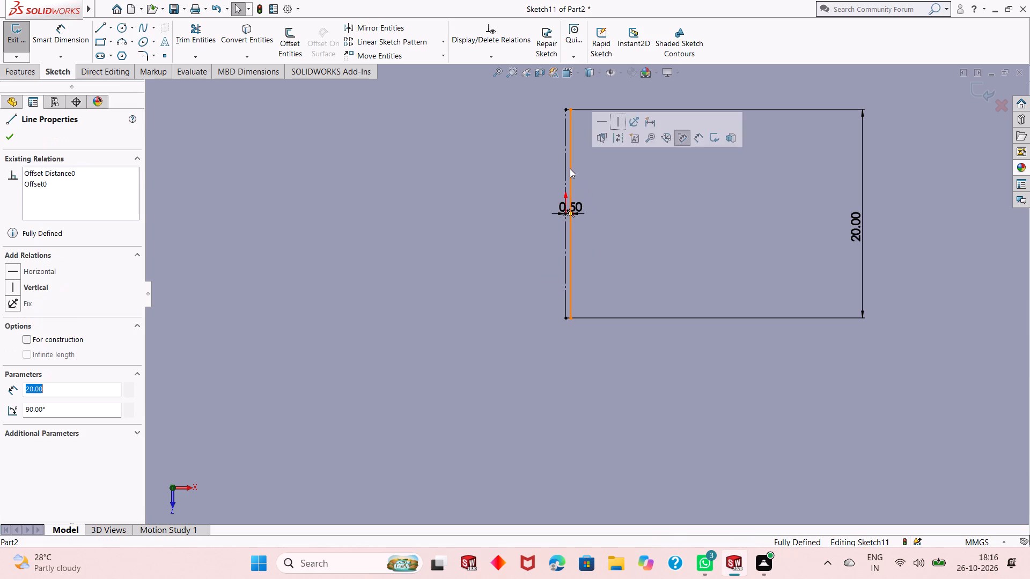
left_click(284, 46)
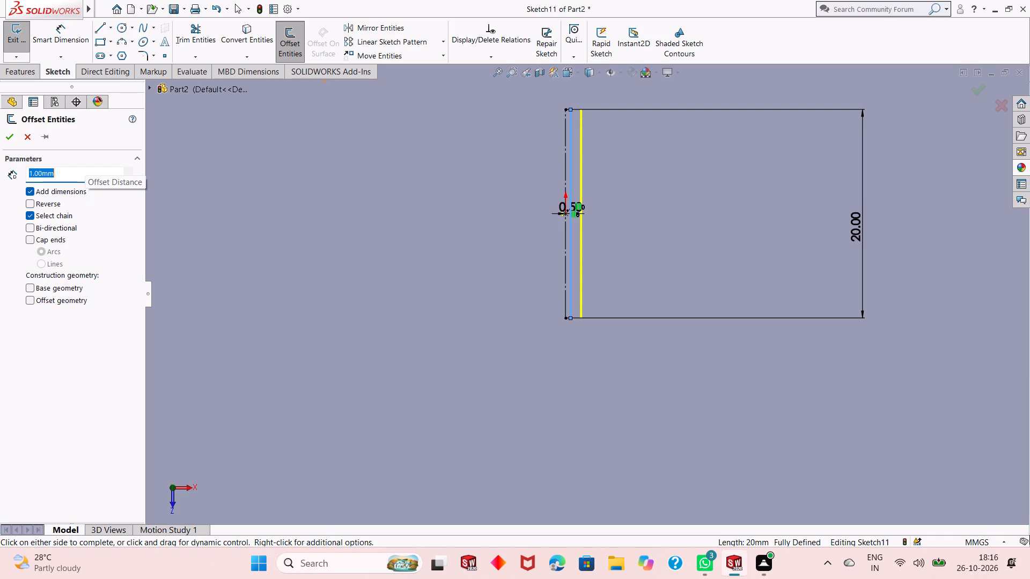
key("5")
key("Return")
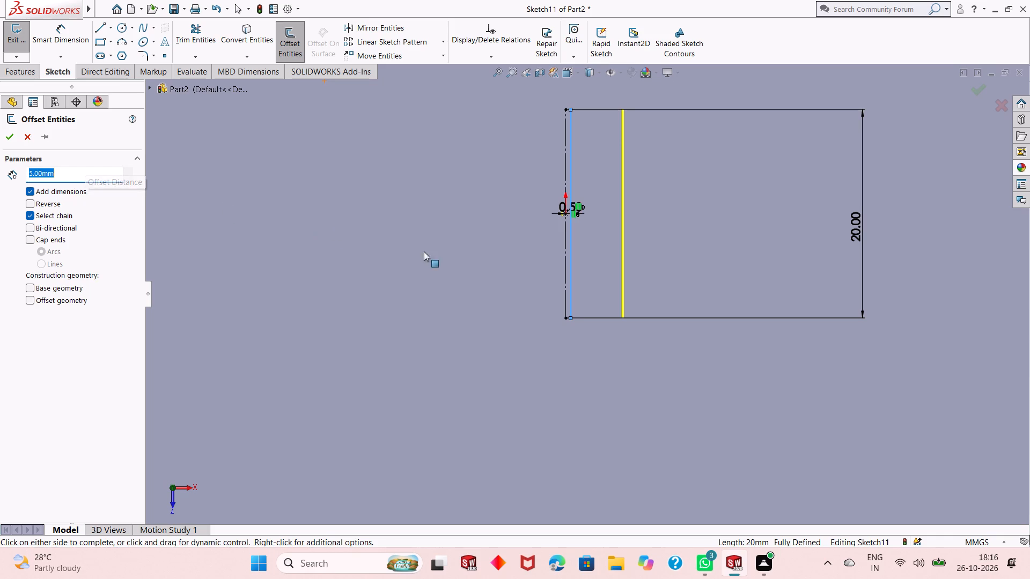
scroll(526, 270, "up", 5)
scroll(590, 323, "up", 1)
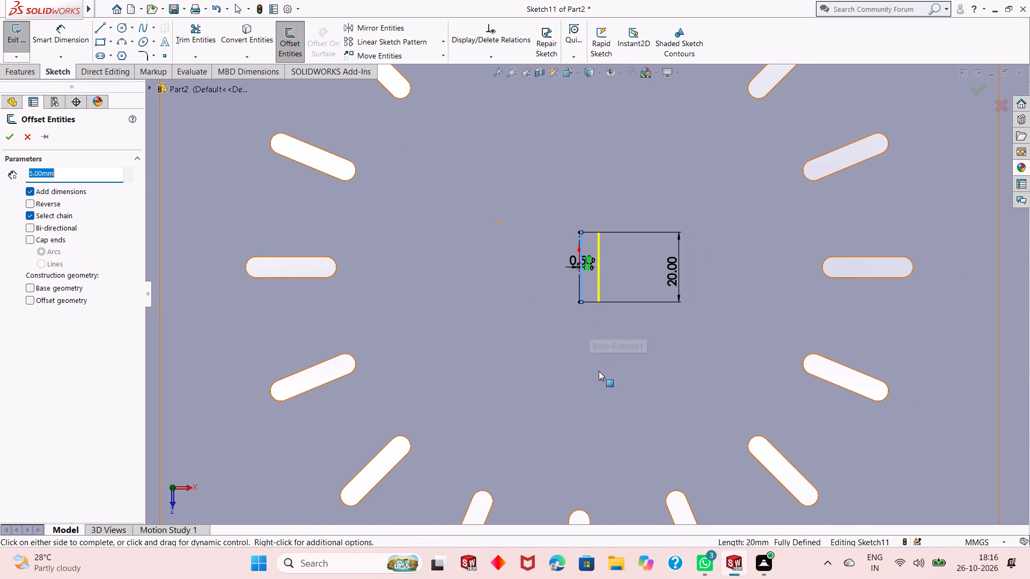
scroll(599, 371, "down", 1)
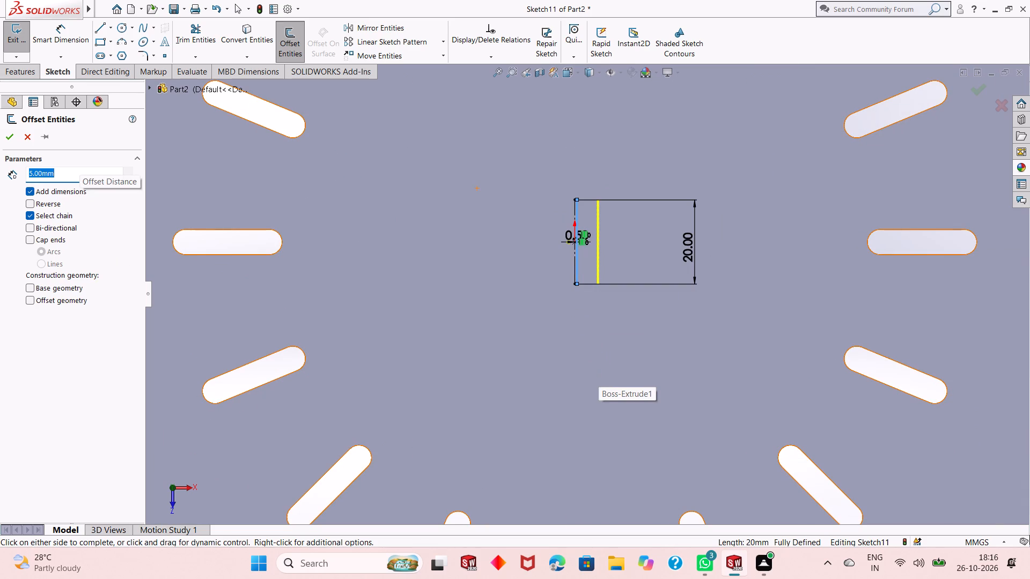
key("3")
key("Return")
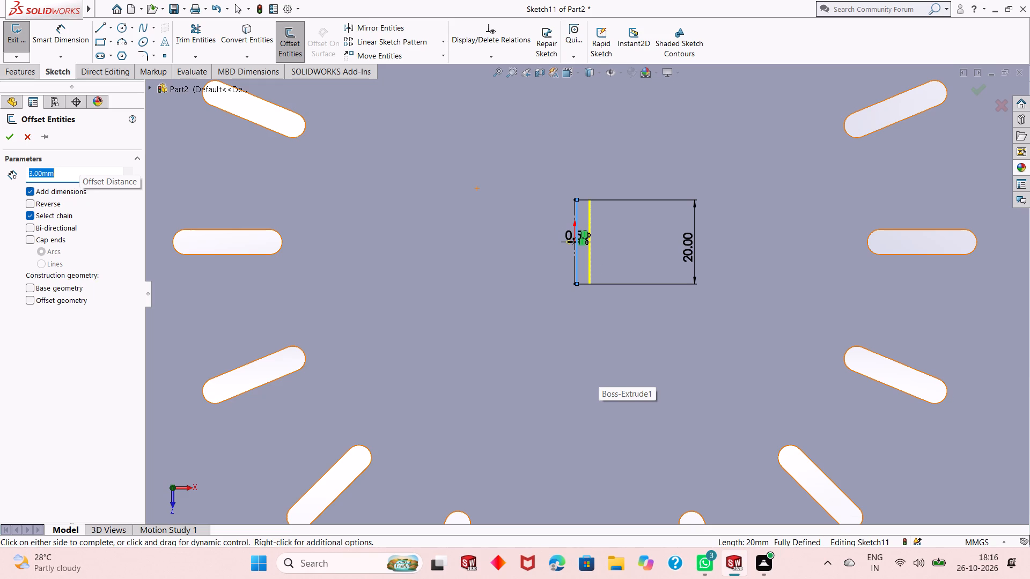
scroll(569, 287, "up", 1)
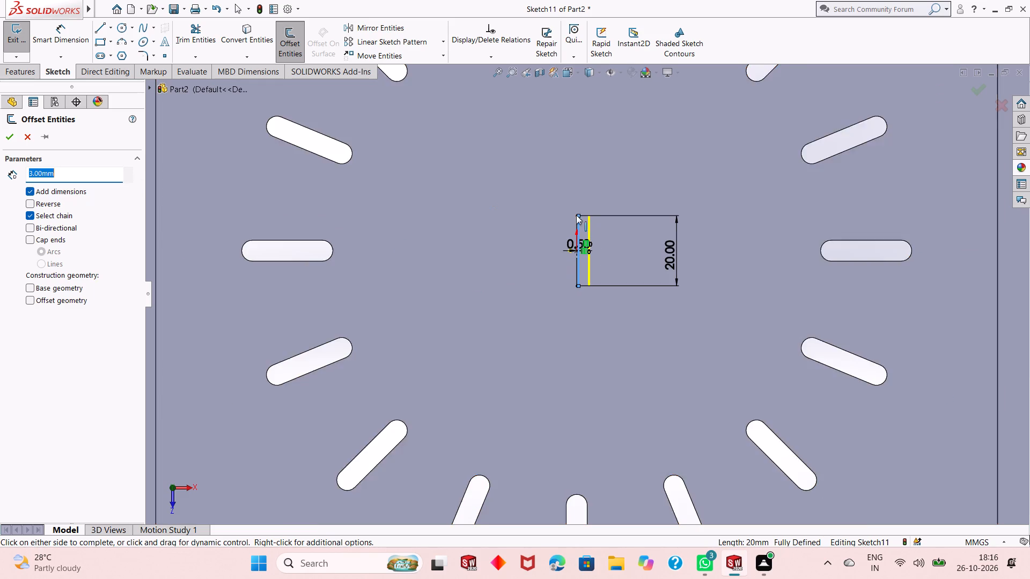
scroll(582, 228, "down", 3)
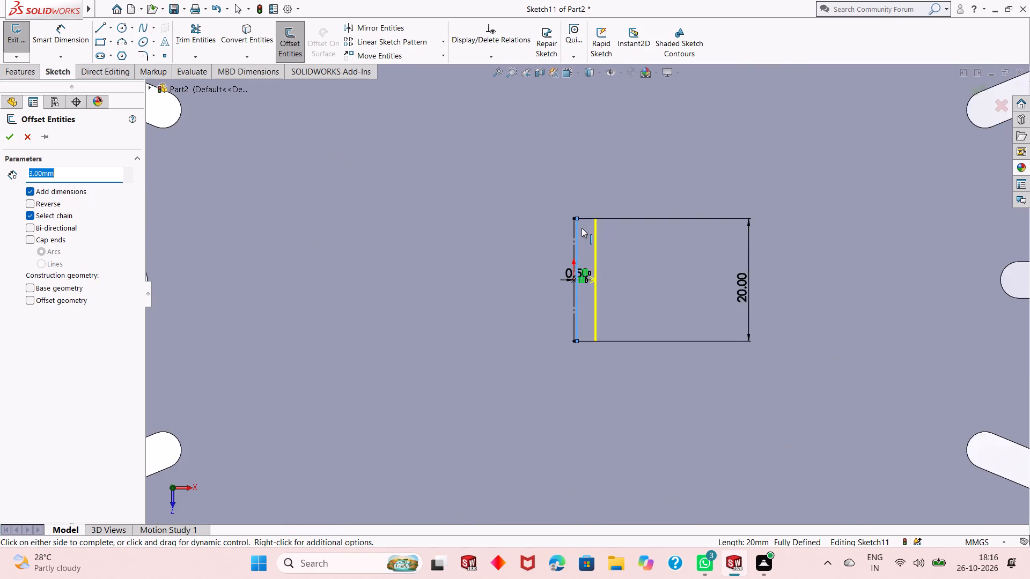
scroll(582, 228, "down", 3)
scroll(593, 309, "down", 1)
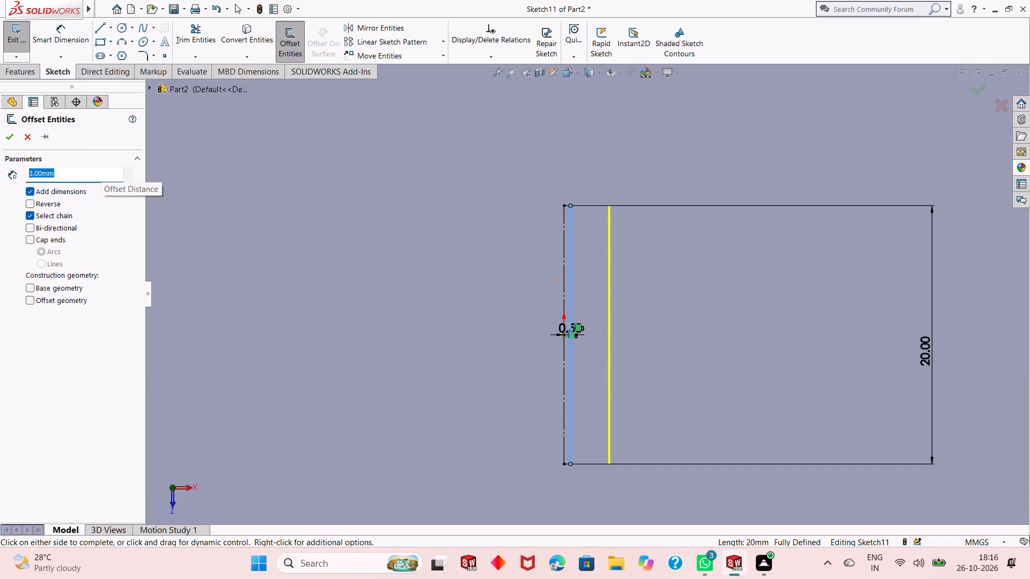
left_click(9, 140)
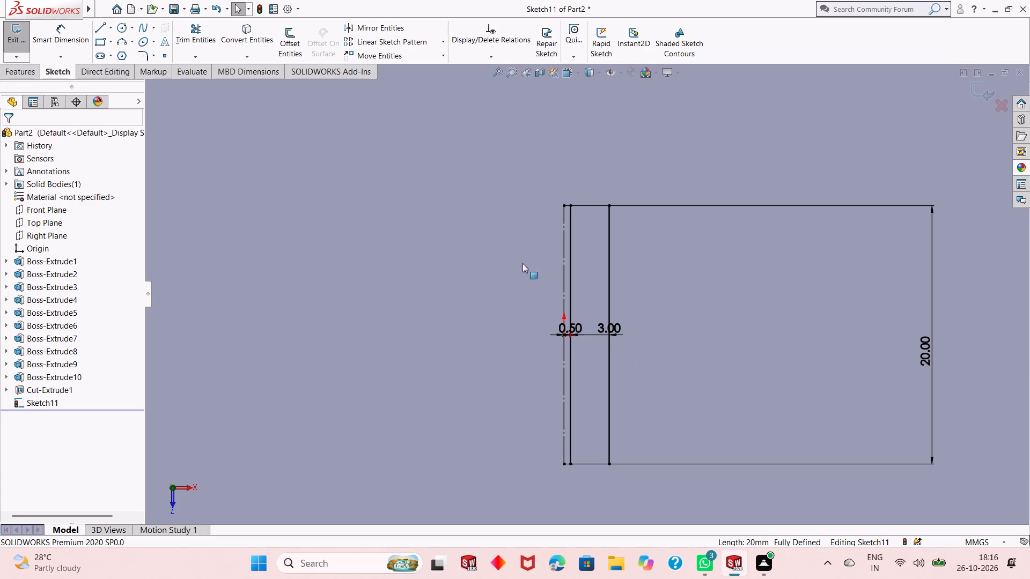
Draw a horizontal line at the origin's height connecting the two solid vertical lines, 3 mm long.
left_click(99, 27)
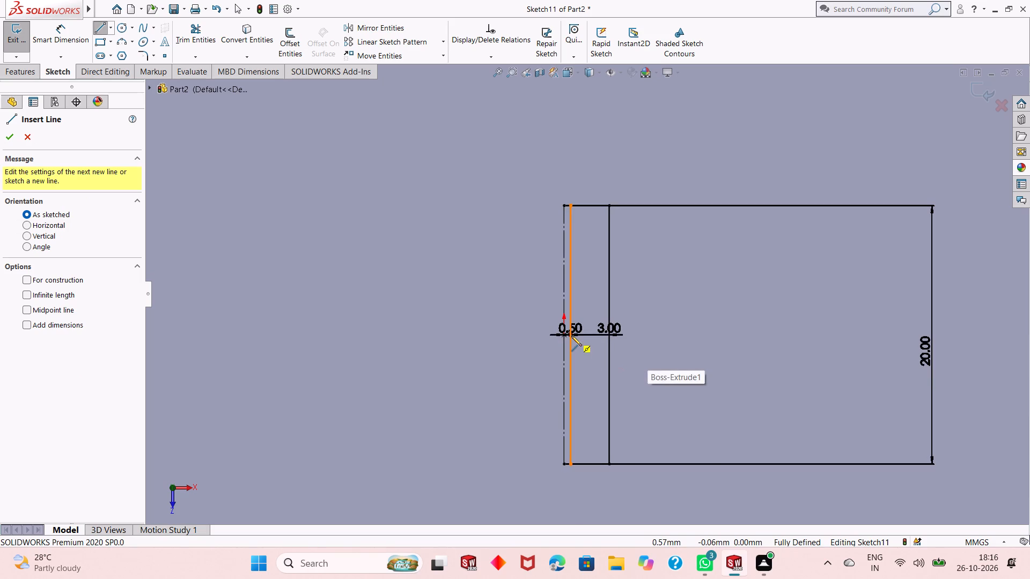
scroll(571, 336, "down", 4)
left_click(572, 322)
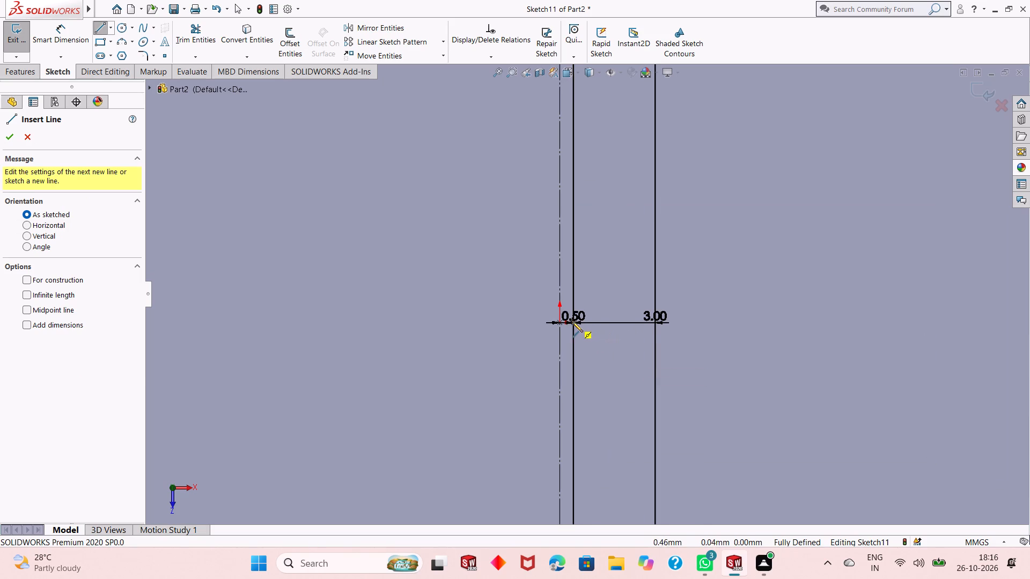
left_click(654, 323)
right_click(707, 285)
left_click(729, 295)
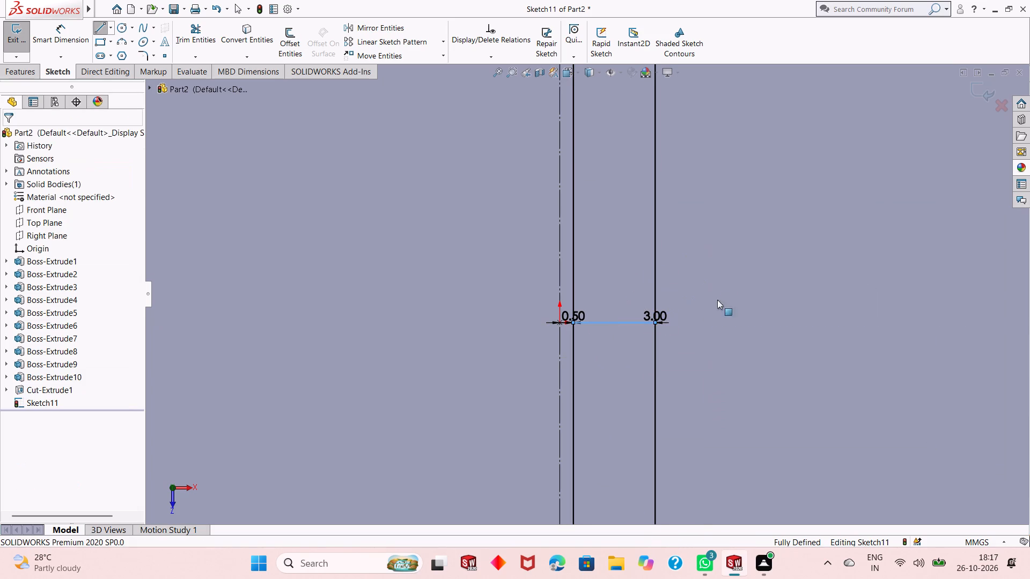
Offset the short horizontal connecting line 7 mm bi-directionally, adding dimensions on both sides.
scroll(643, 361, "up", 3)
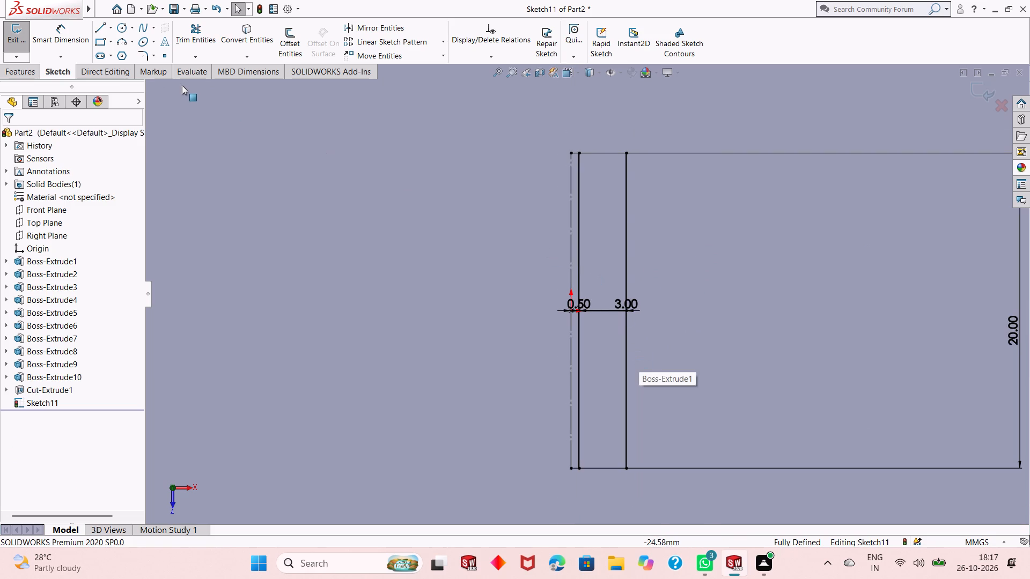
left_click(600, 310)
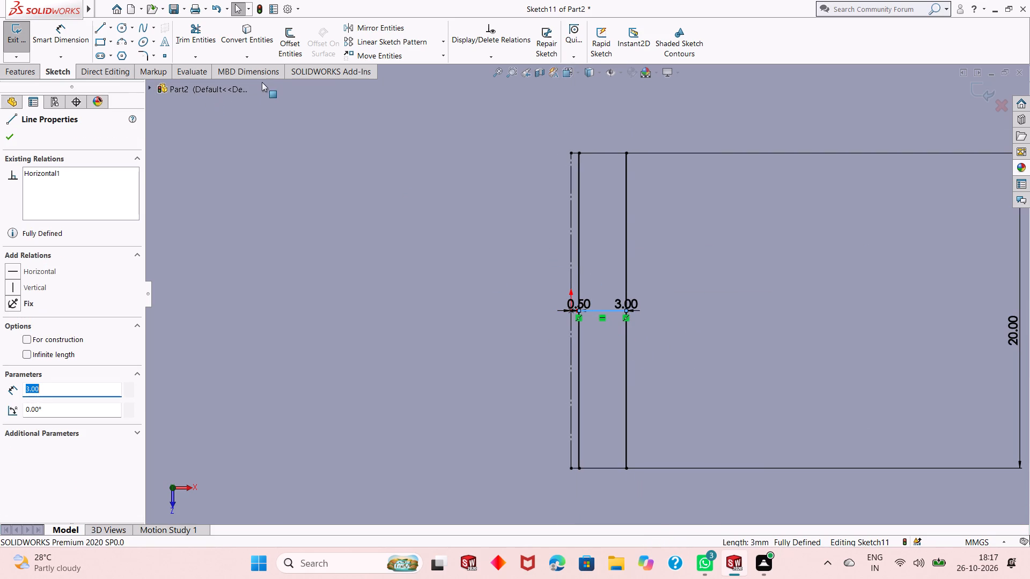
left_click(300, 44)
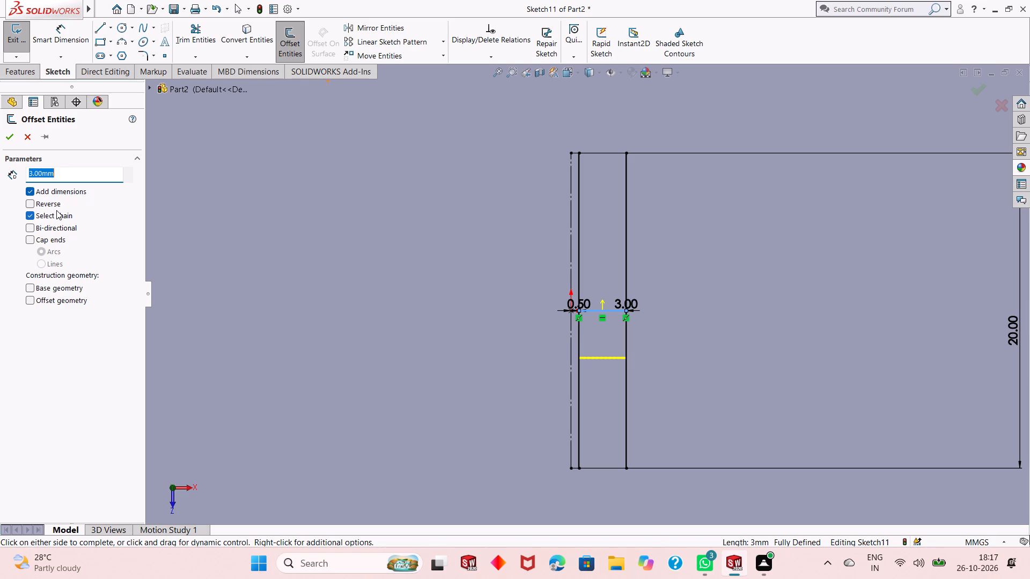
left_click(68, 227)
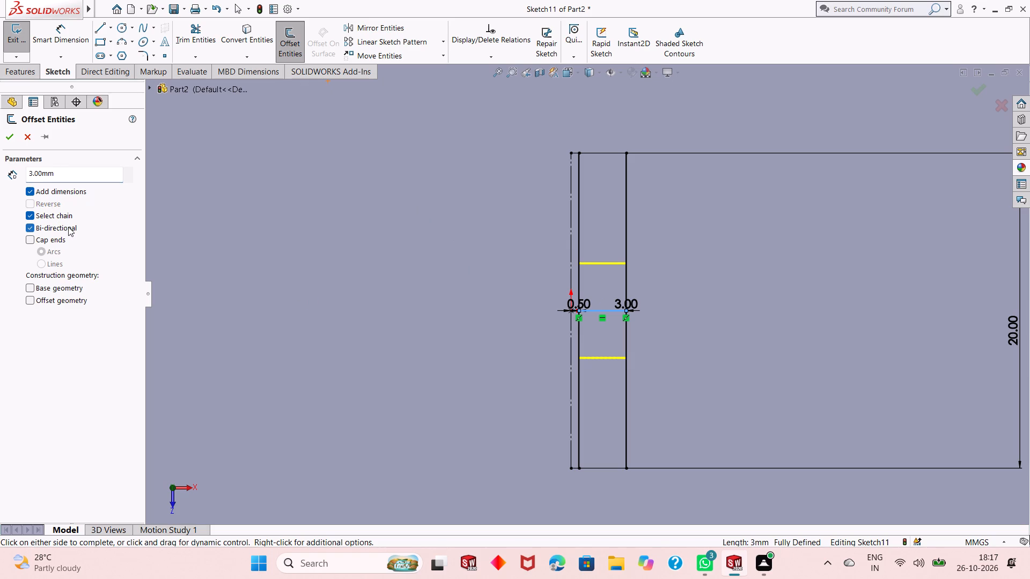
double_click(75, 169)
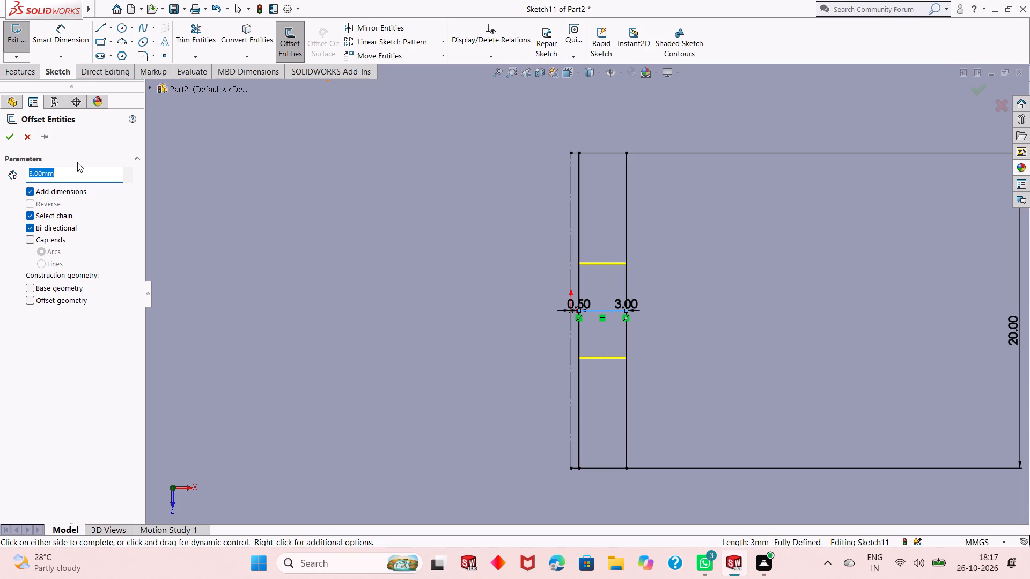
type("10")
key("Return")
double_click(76, 165)
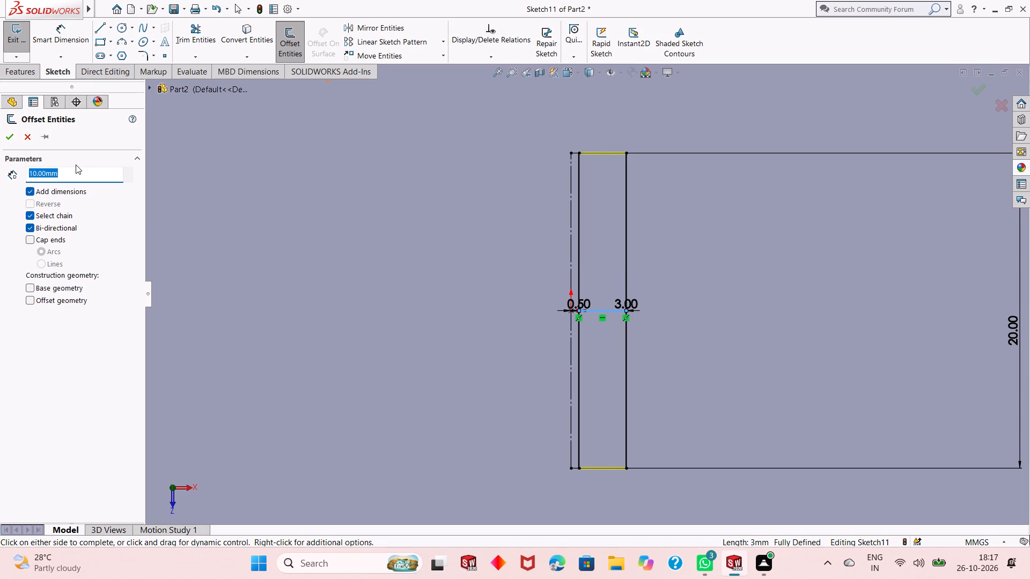
double_click(75, 175)
key("5")
key("Return")
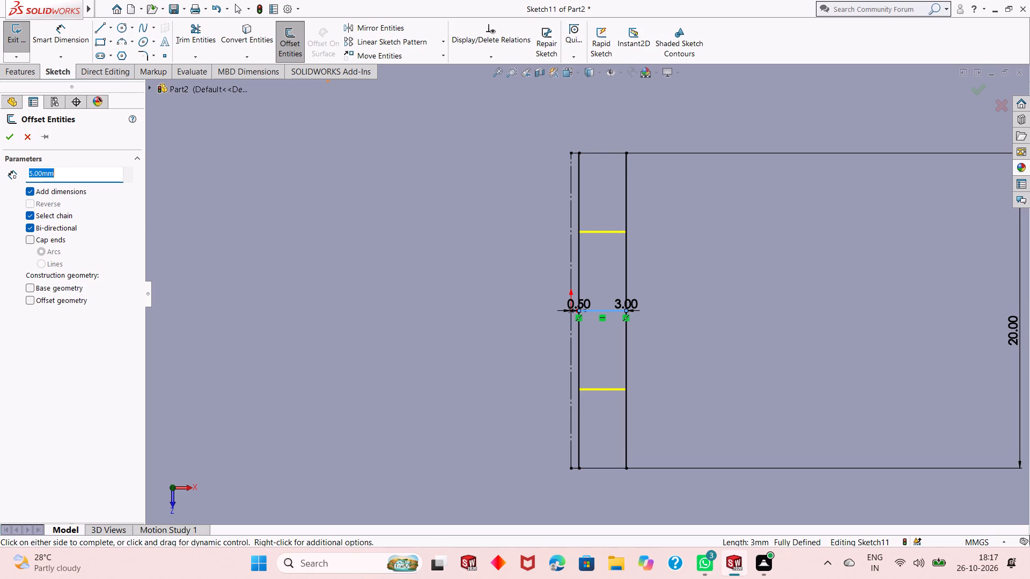
key("7")
key("Return")
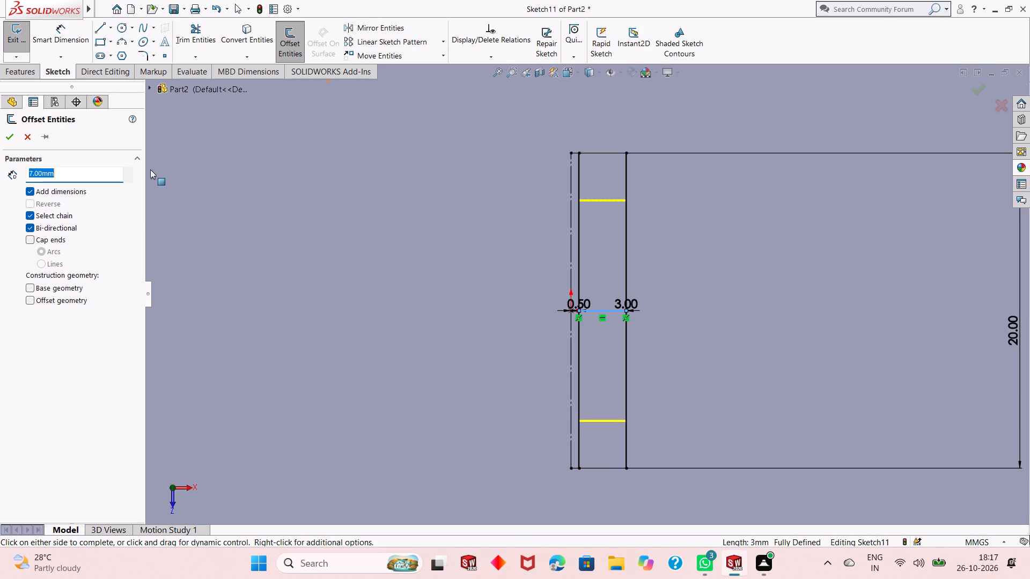
left_click(10, 139)
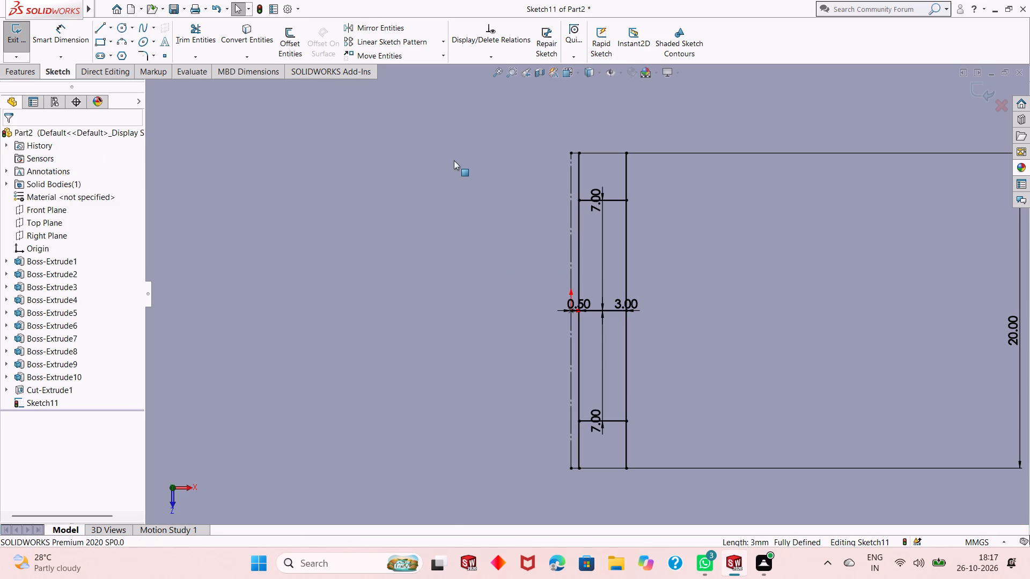
Draw a 3 mm radius three-point arc from the outer vertical line's upper end to the upper short line's inner end.
left_click(122, 45)
scroll(642, 179, "down", 2)
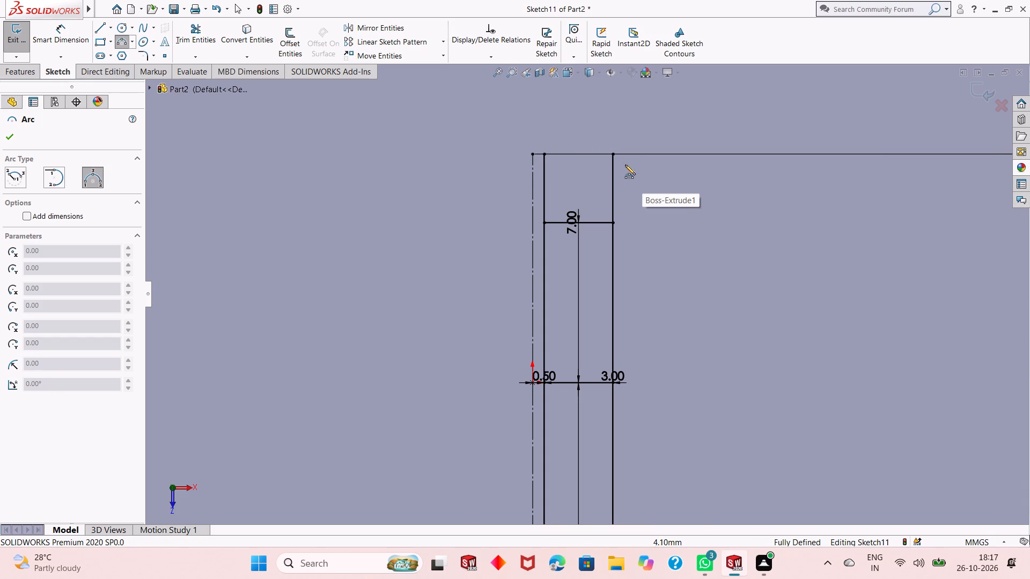
left_click(616, 152)
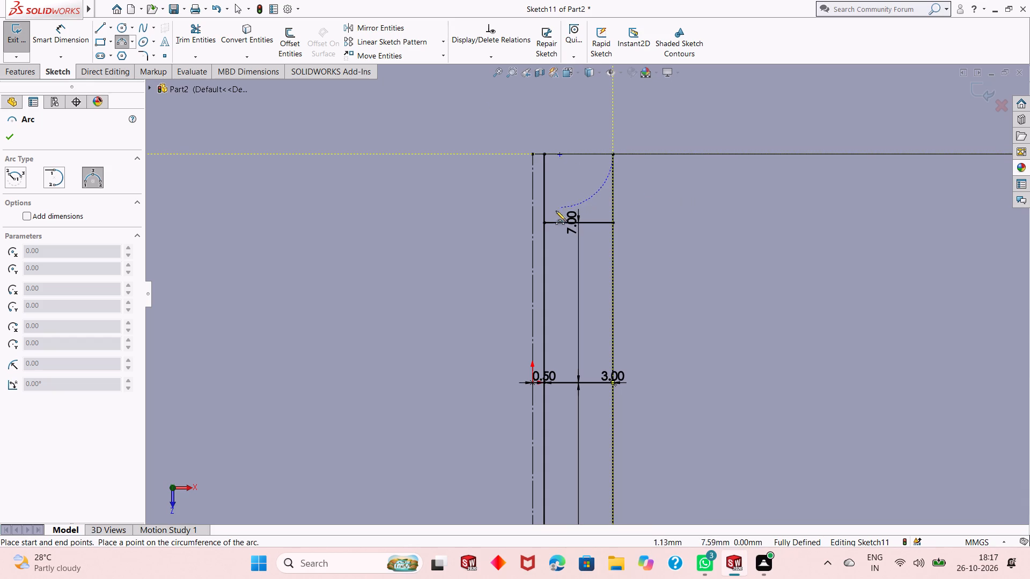
left_click(543, 225)
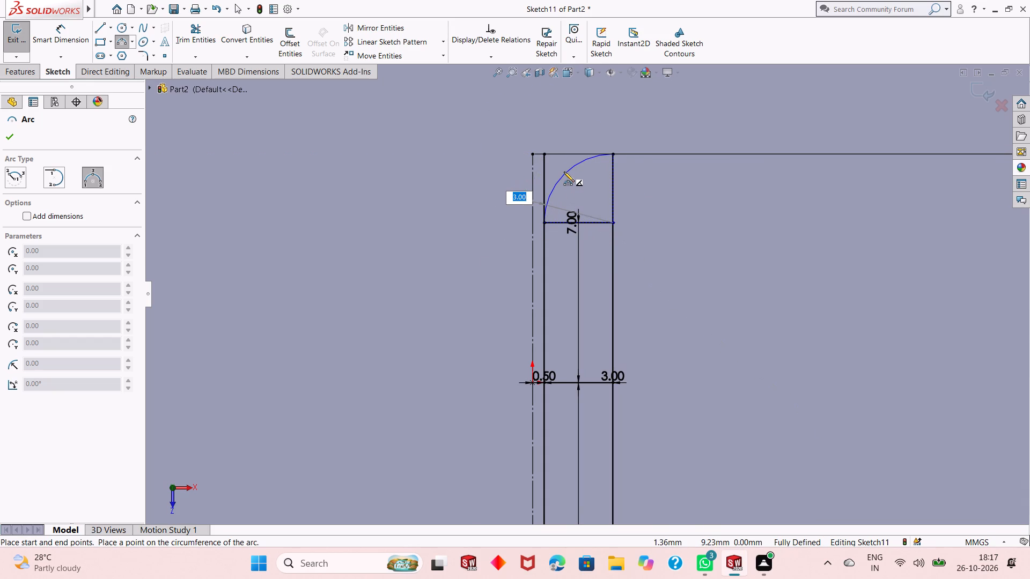
key("3")
key("Return")
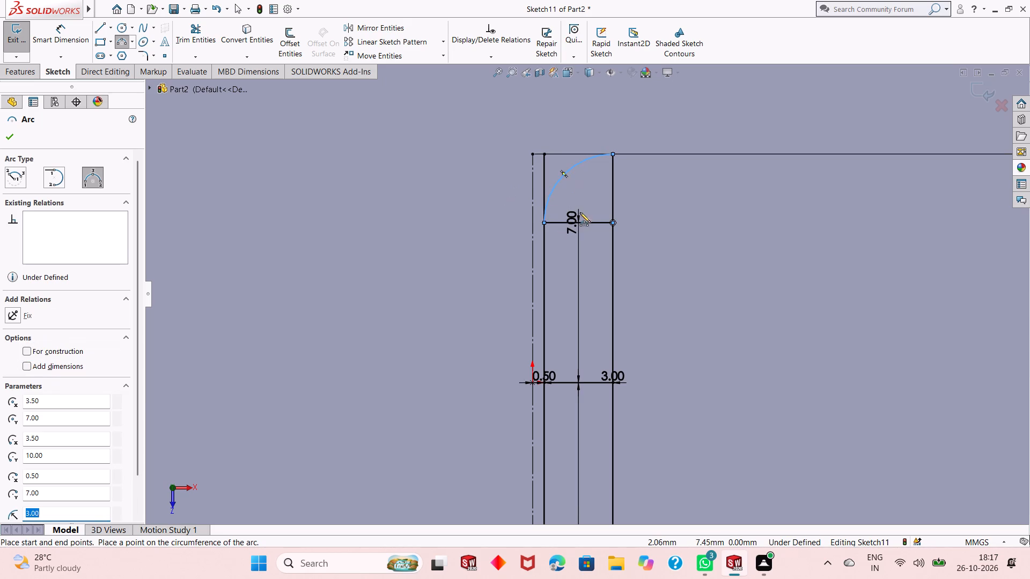
Draw a matching 3 mm radius arc from the lower short line's inner end to the outer vertical line's lower end.
scroll(579, 213, "up", 4)
scroll(587, 420, "down", 5)
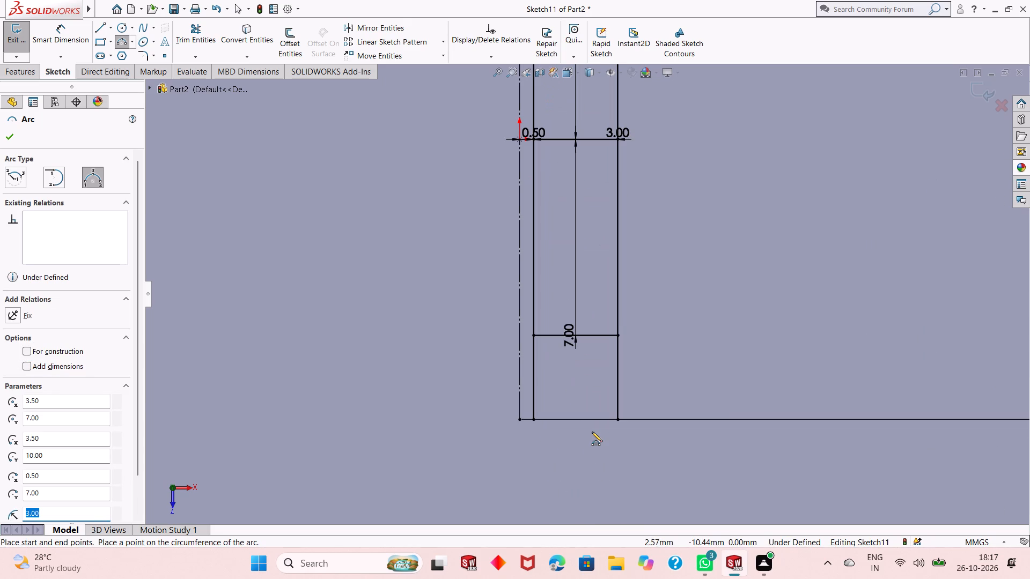
left_click(536, 335)
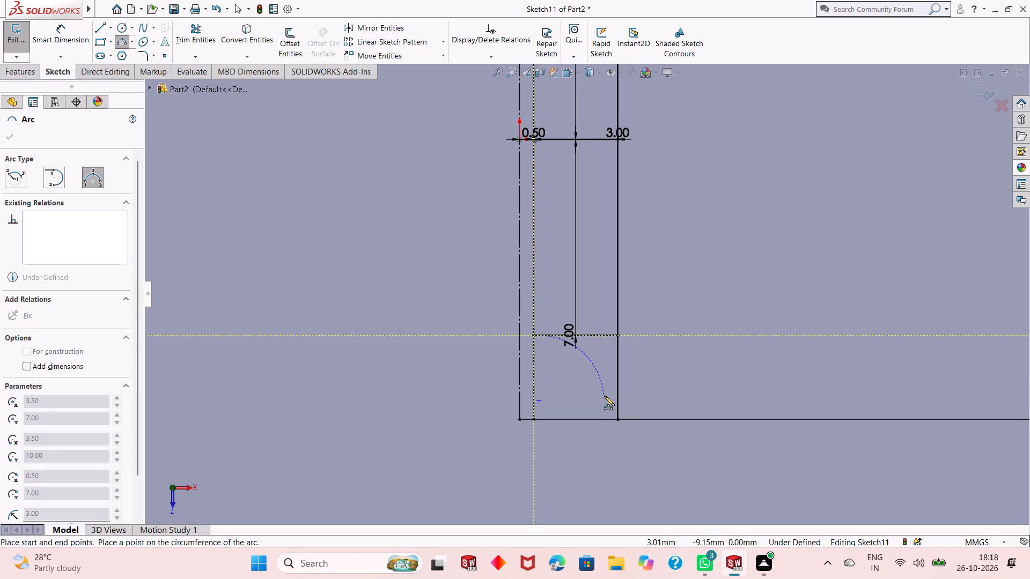
left_click(619, 422)
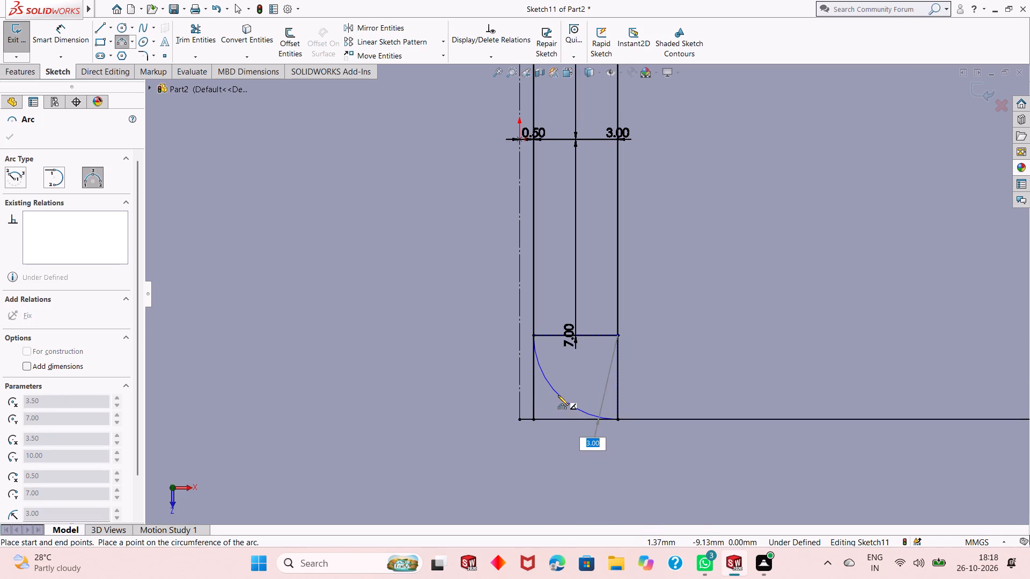
key("3")
key("Return")
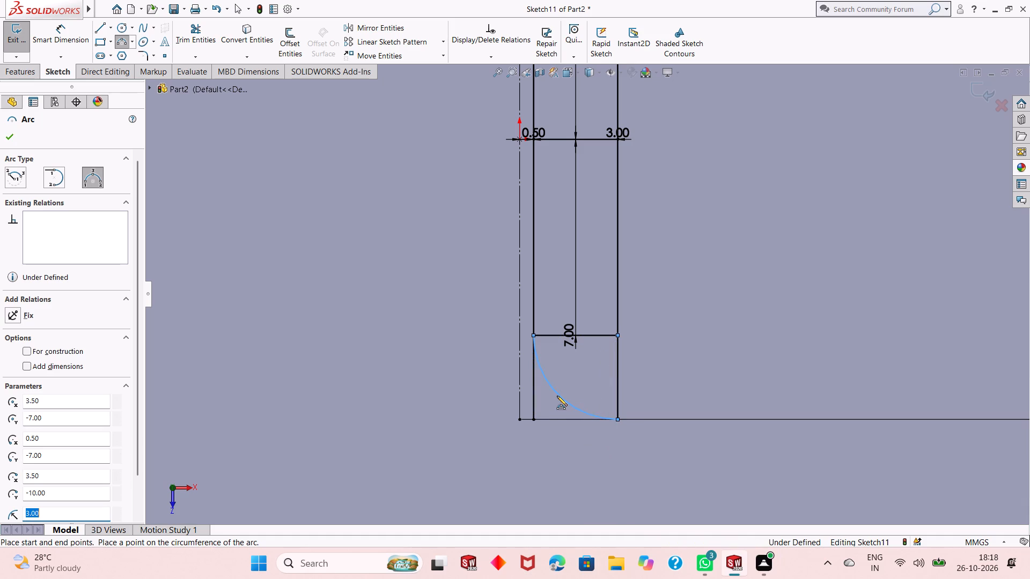
right_click(366, 280)
left_click(394, 291)
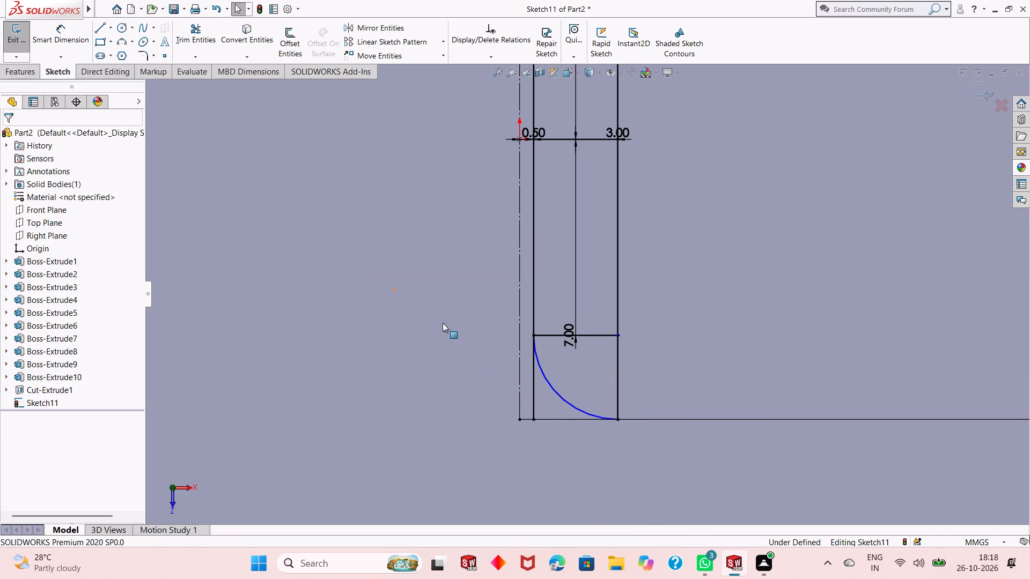
Add a 3 mm radius dimension to the lower arc.
left_click(69, 37)
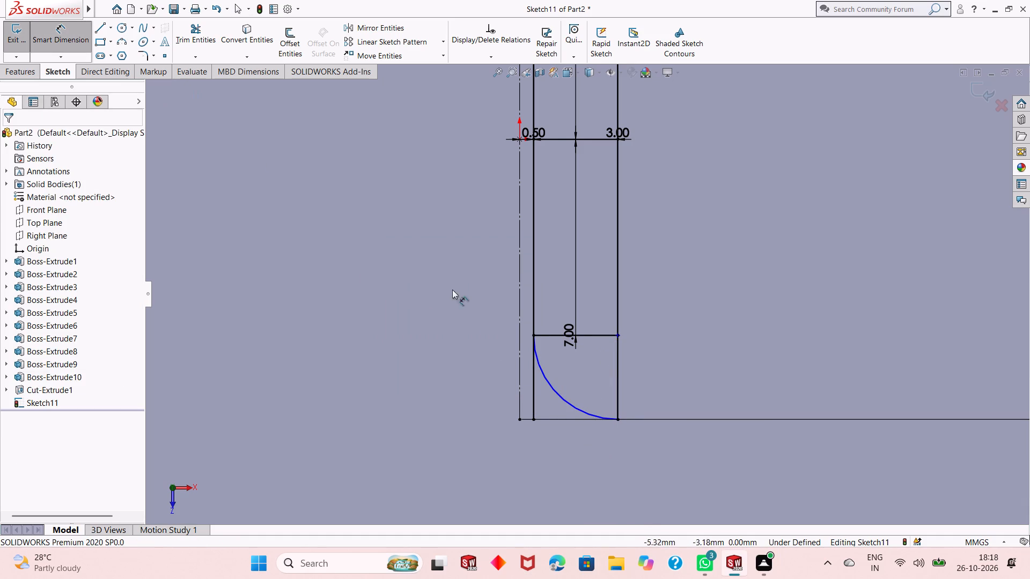
left_click(560, 398)
left_click(536, 430)
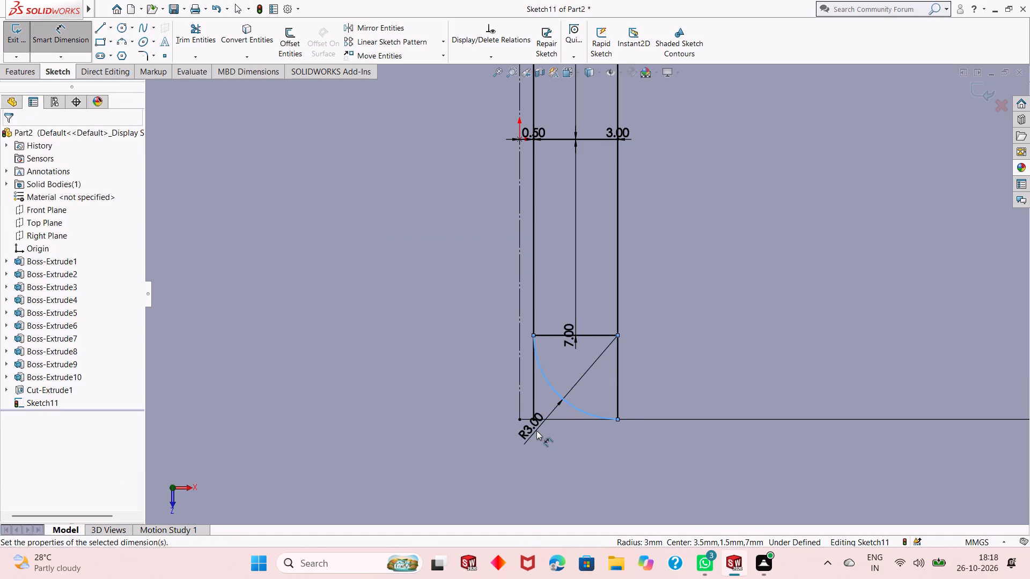
key("Return")
right_click(385, 319)
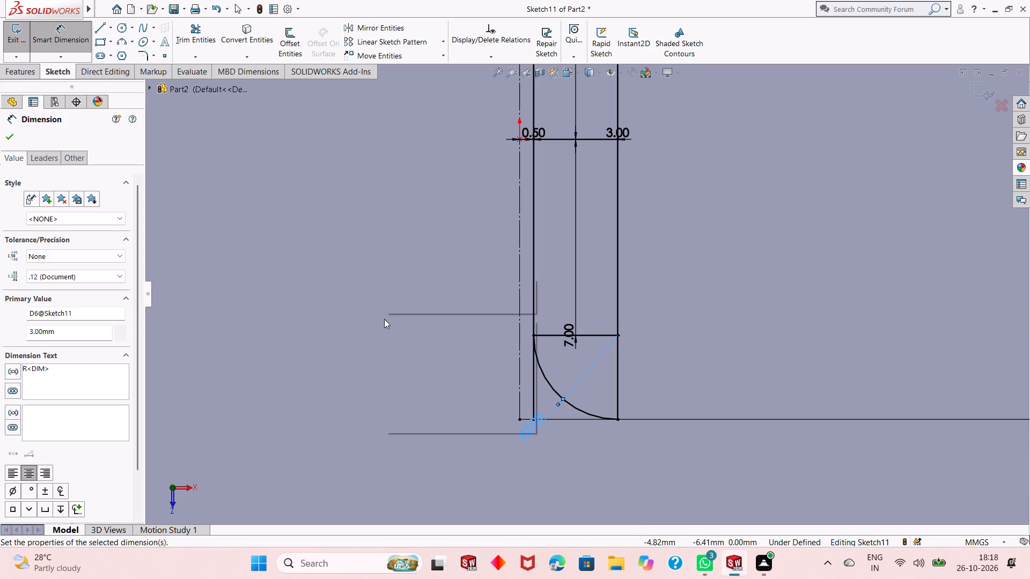
left_click(403, 353)
Apply an Equal relation between the lower and upper corner arcs.
scroll(598, 436, "up", 6)
scroll(608, 162, "down", 2)
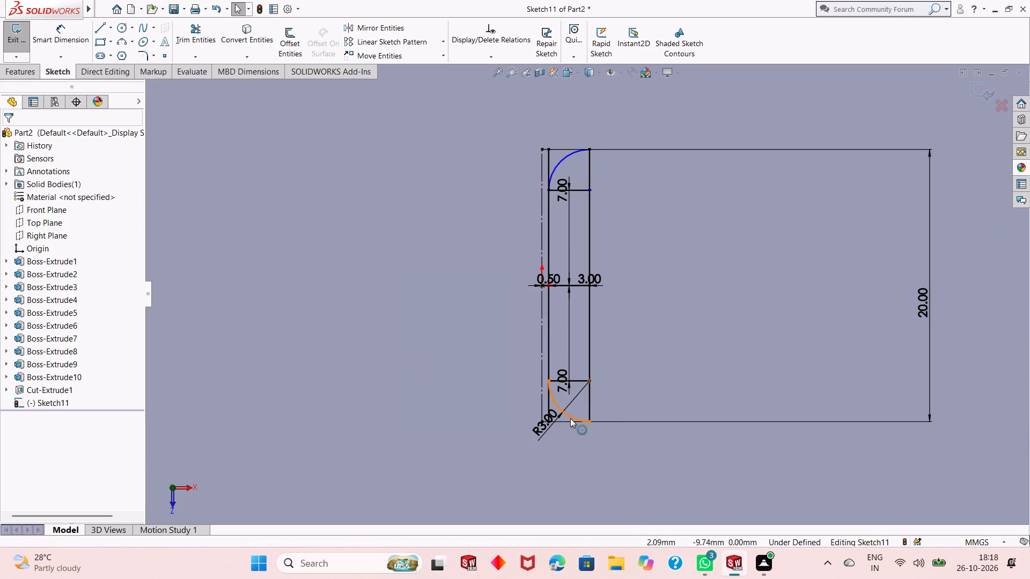
left_click(570, 418)
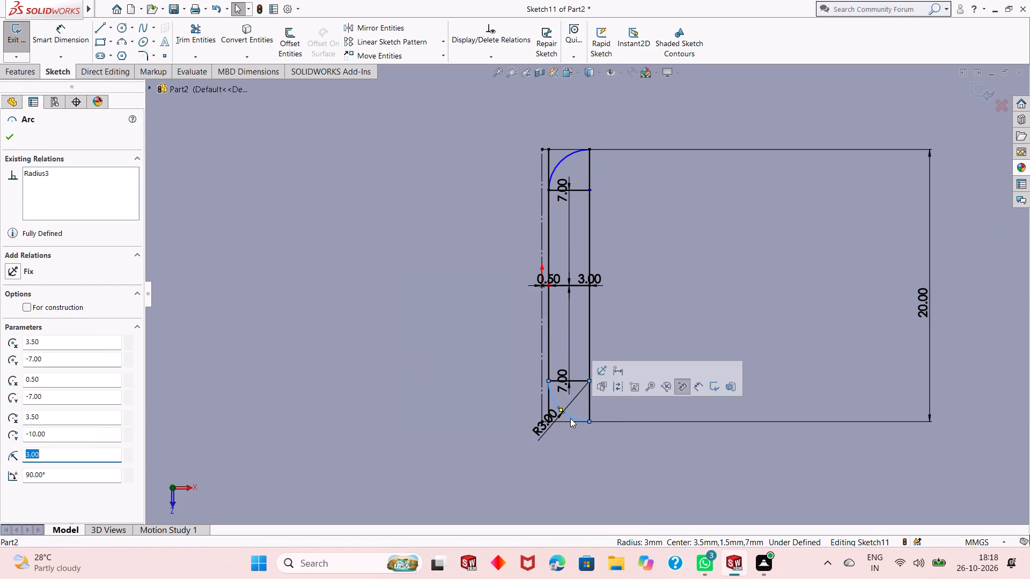
left_click(563, 158, "ctrl")
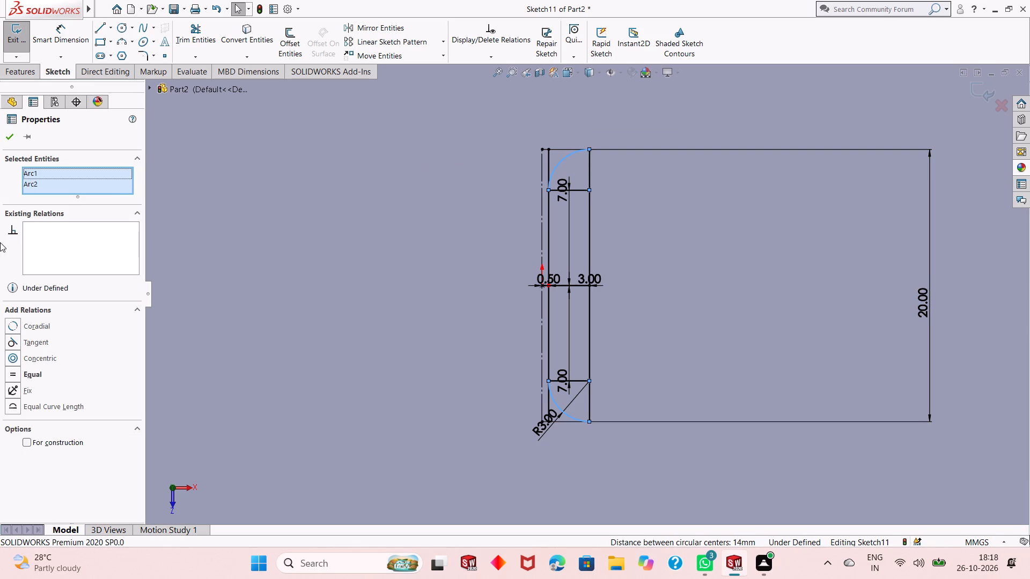
left_click(14, 373)
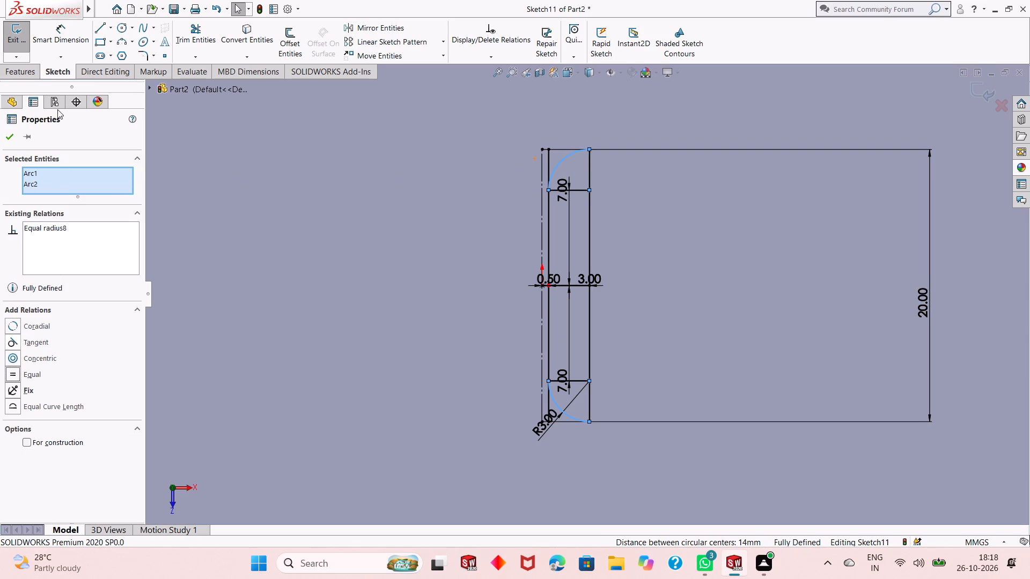
left_click(7, 139)
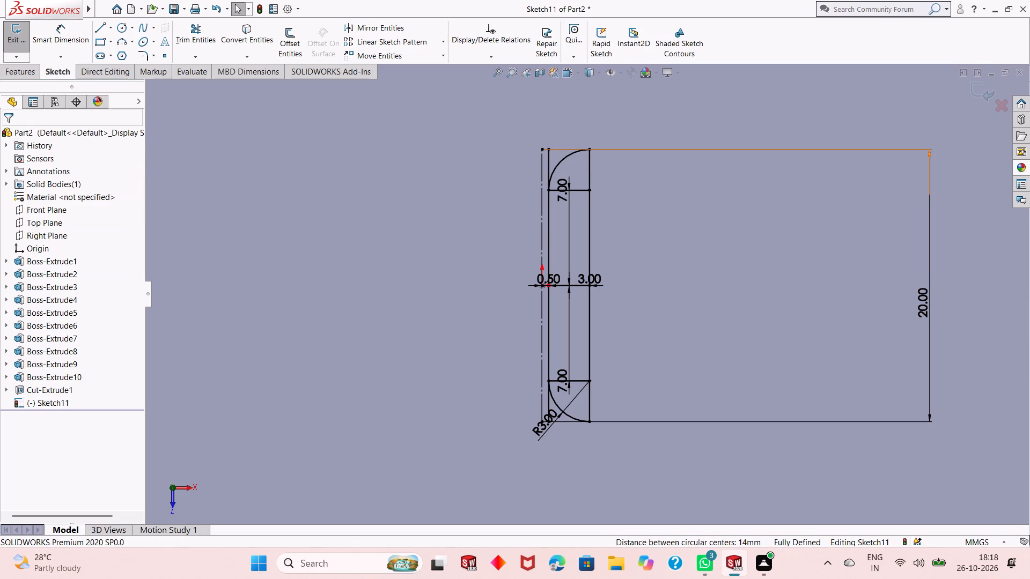
Convert the upper and lower short horizontal offset lines to construction geometry.
scroll(663, 332, "up", 1)
key("Escape")
key("Escape")
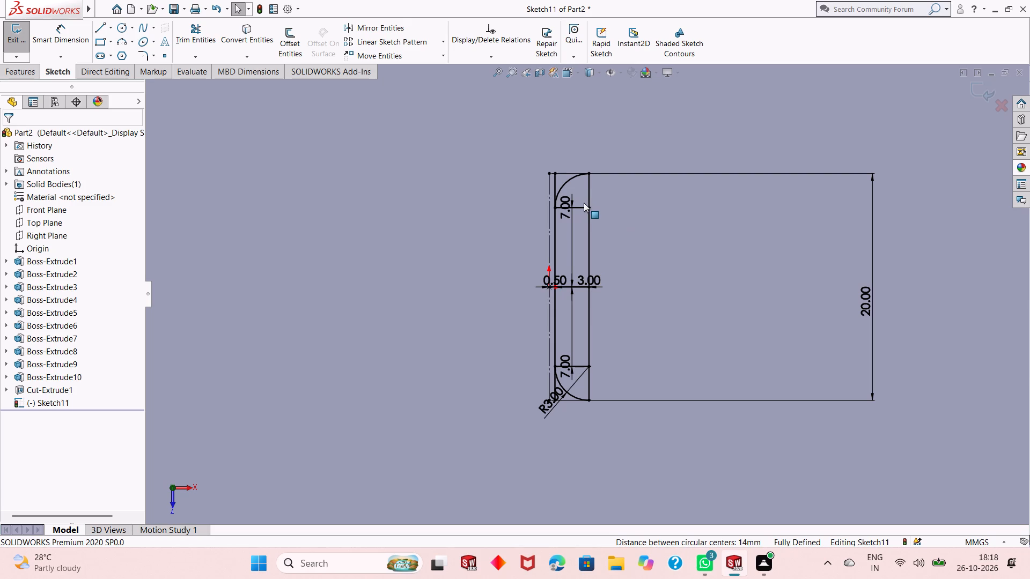
left_click(585, 211)
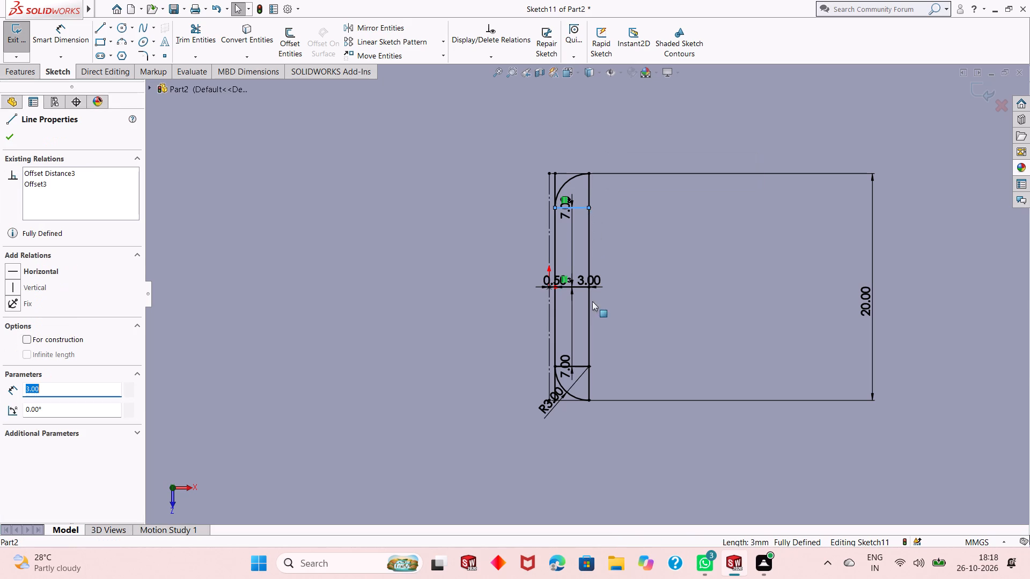
left_click(580, 365, "ctrl")
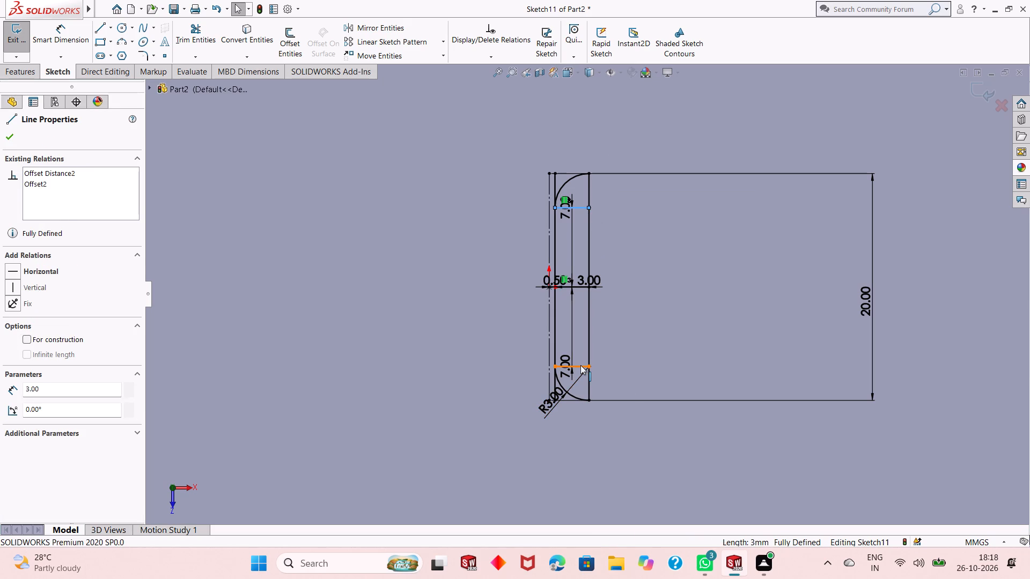
left_click(622, 337)
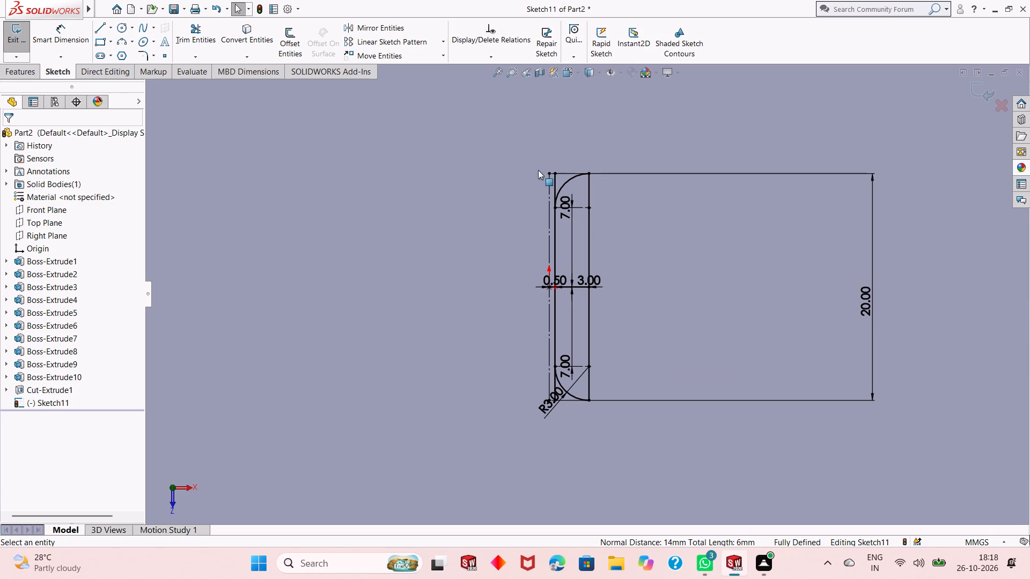
Trim the inner vertical line's end segments beyond the upper and lower arcs using Trim to closest, accepting deletion of the relation.
left_click(183, 30)
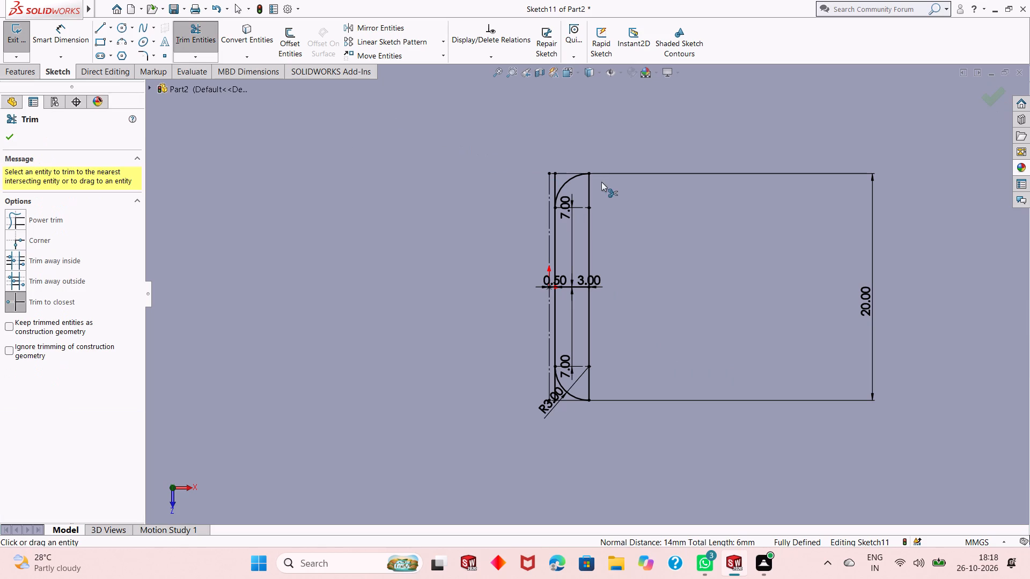
left_click(555, 185)
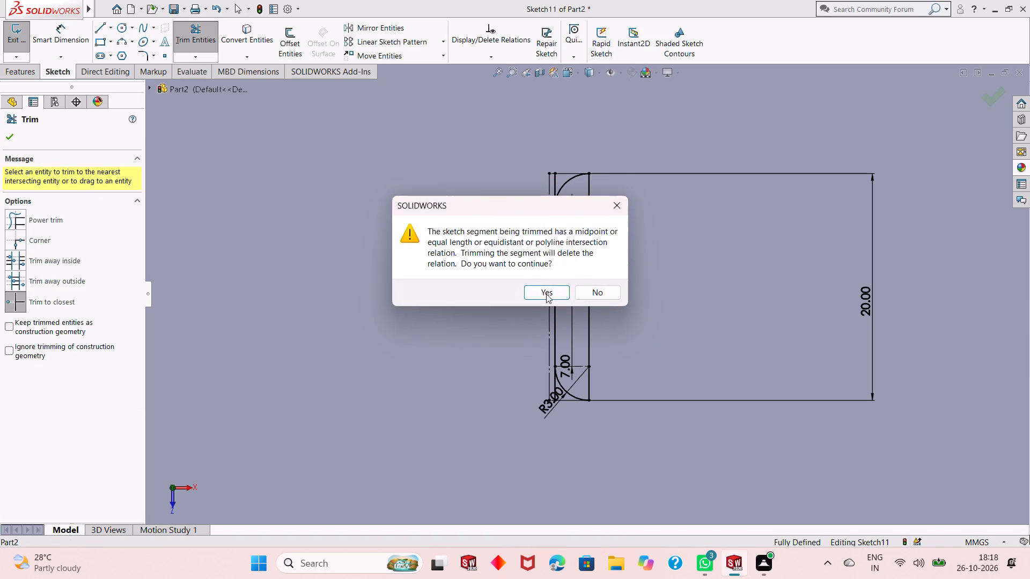
left_click(543, 296)
scroll(563, 398, "down", 5)
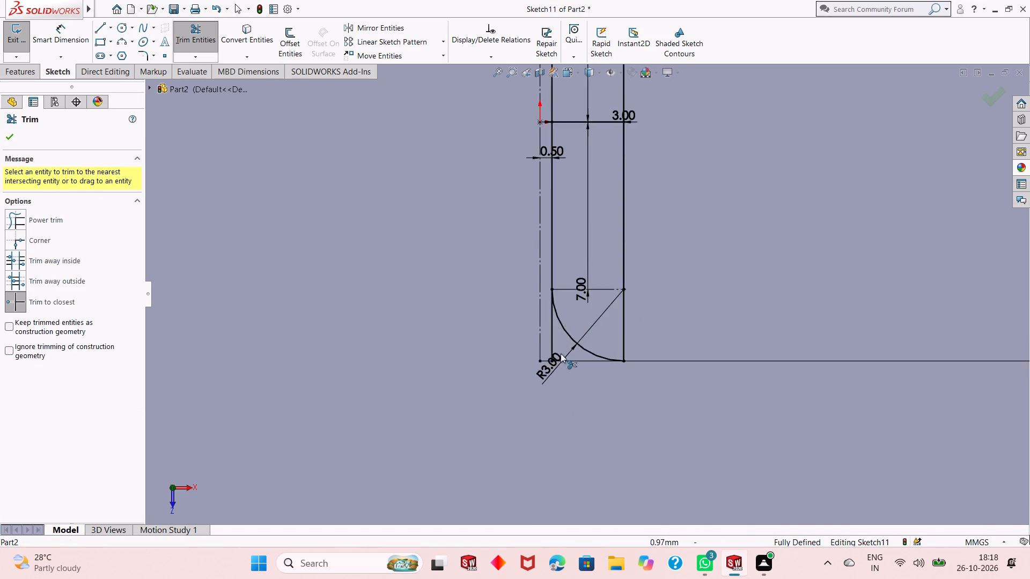
scroll(561, 353, "down", 3)
left_click(566, 323)
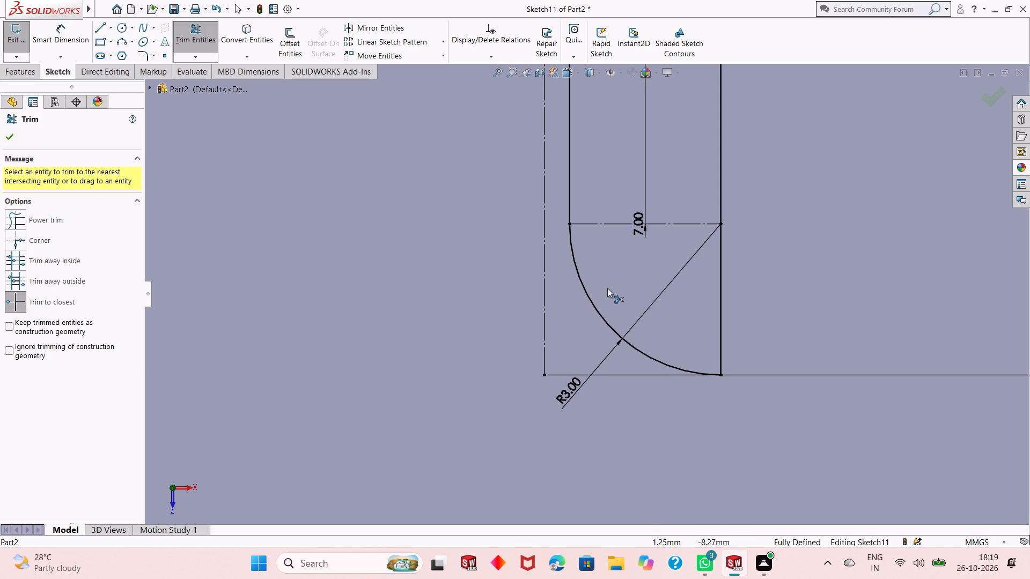
scroll(617, 317, "up", 10)
scroll(644, 202, "down", 2)
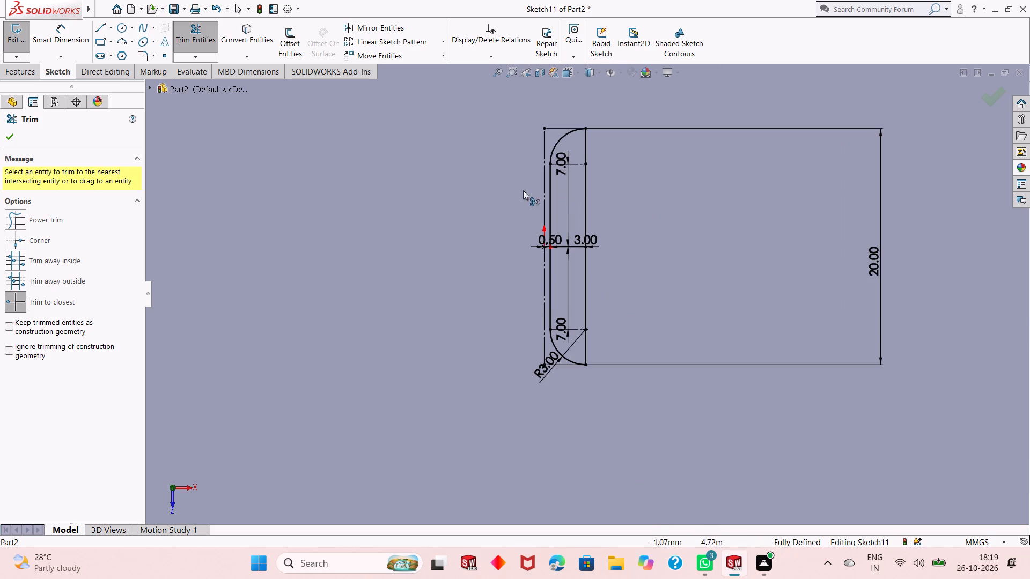
right_click(417, 190)
left_click(429, 223)
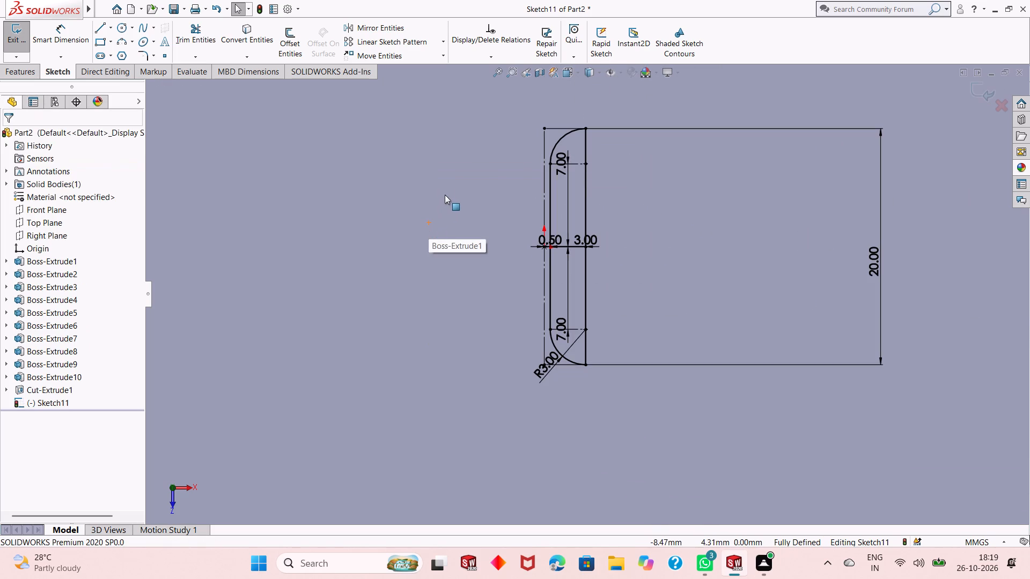
Reposition the R3, both 7 mm, the 0.5 mm and the 3 mm dimension labels clear of the profile lines.
scroll(544, 359, "up", 2)
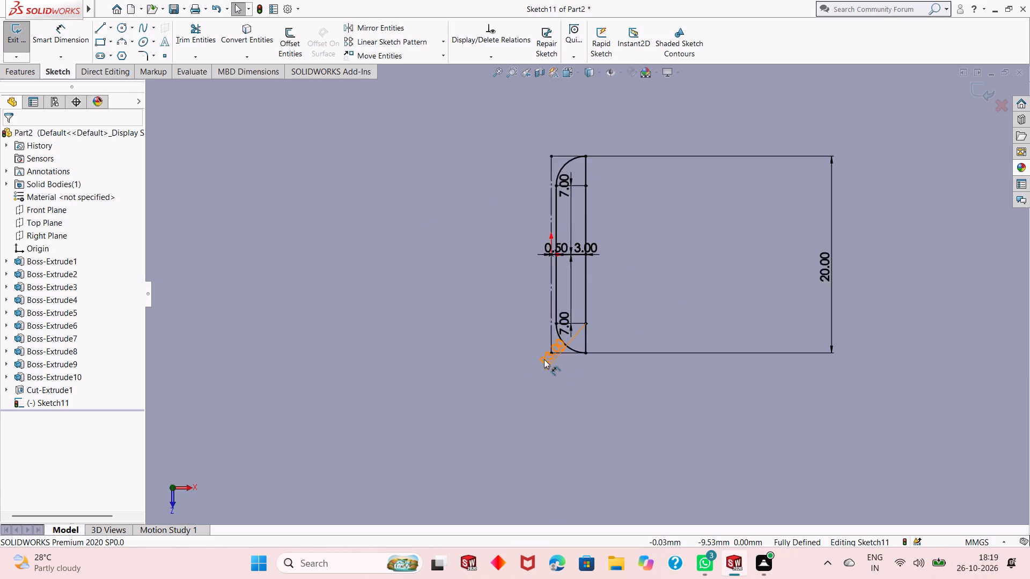
scroll(544, 359, "up", 5)
scroll(601, 294, "down", 4)
scroll(546, 308, "down", 3)
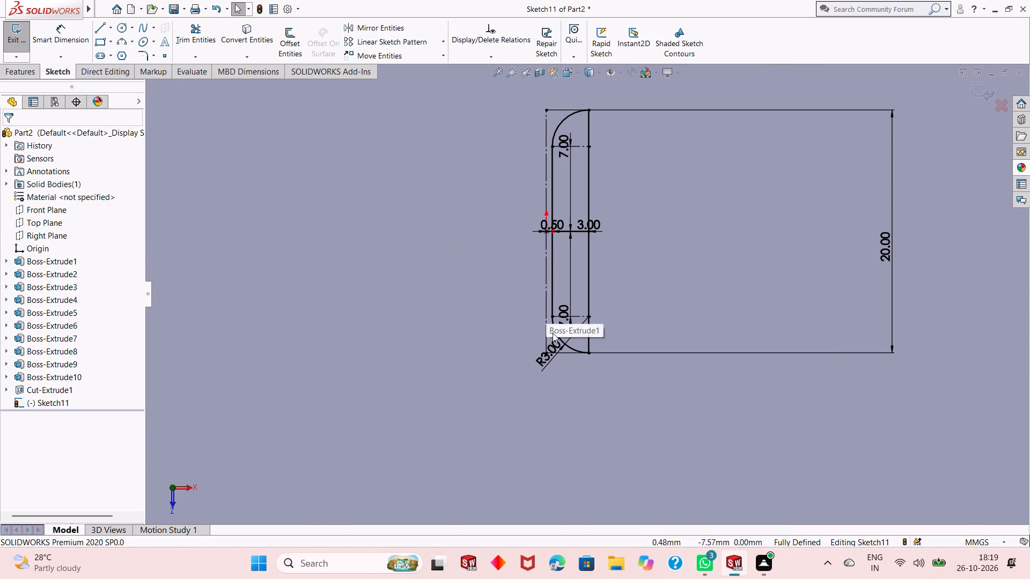
left_click_drag(550, 358, 489, 426)
key("Escape")
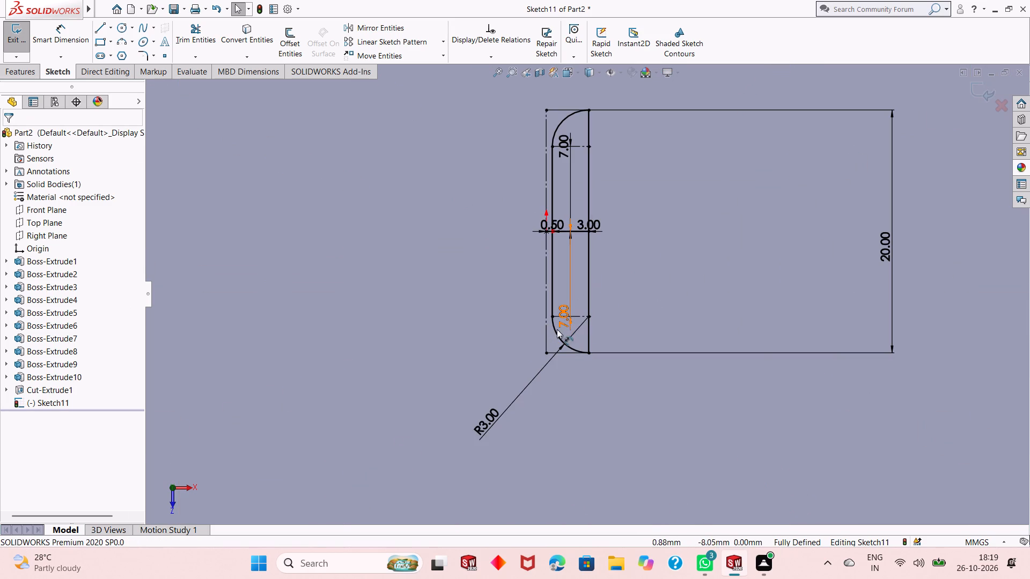
left_click_drag(561, 319, 529, 325)
key("Escape")
key("Escape")
left_click_drag(564, 146, 507, 175)
key("Escape")
key("Escape")
left_click_drag(562, 228, 541, 264)
key("Escape")
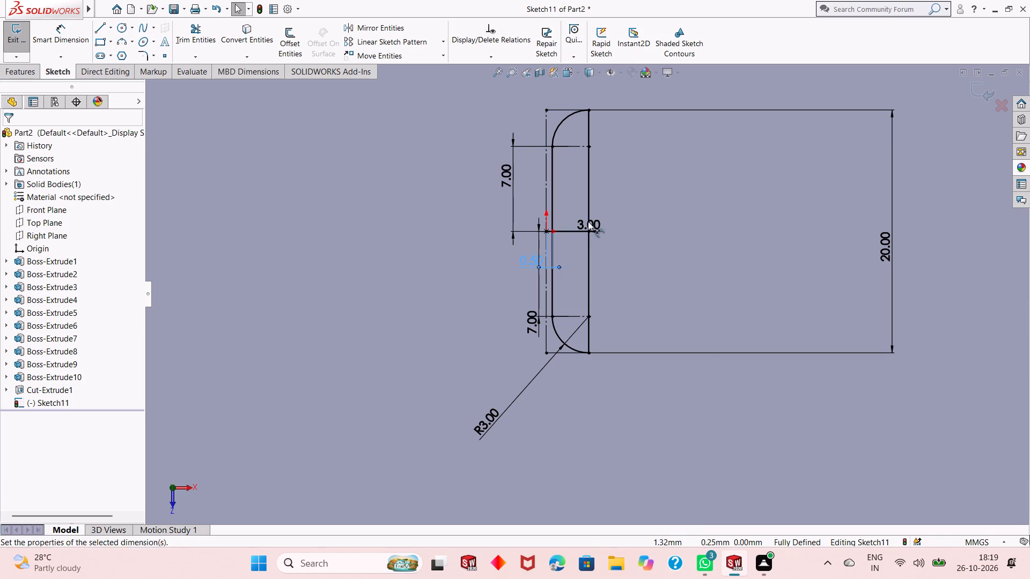
key("Escape")
key("Escape")
left_click_drag(594, 224, 601, 241)
key("Escape")
key("Escape")
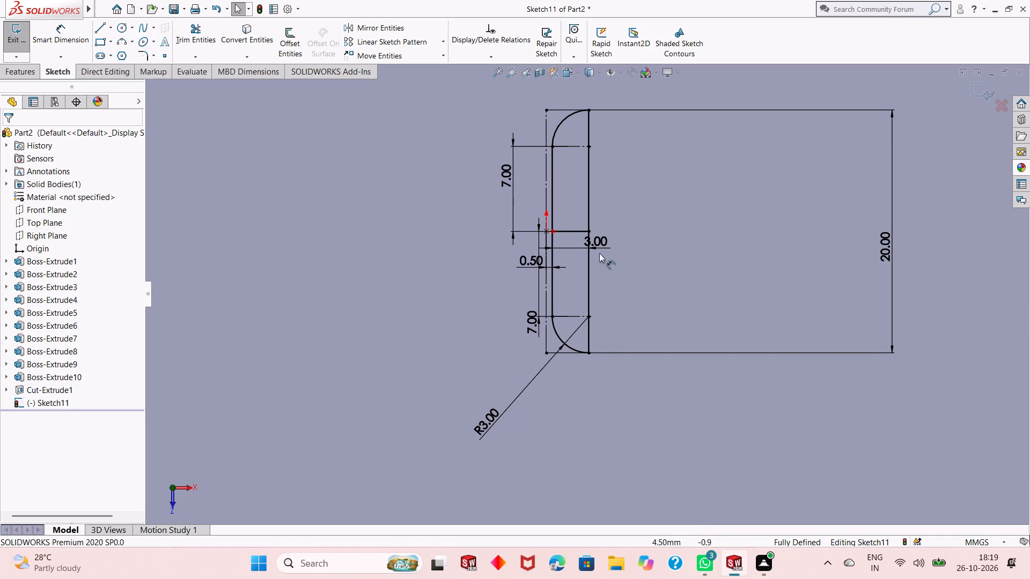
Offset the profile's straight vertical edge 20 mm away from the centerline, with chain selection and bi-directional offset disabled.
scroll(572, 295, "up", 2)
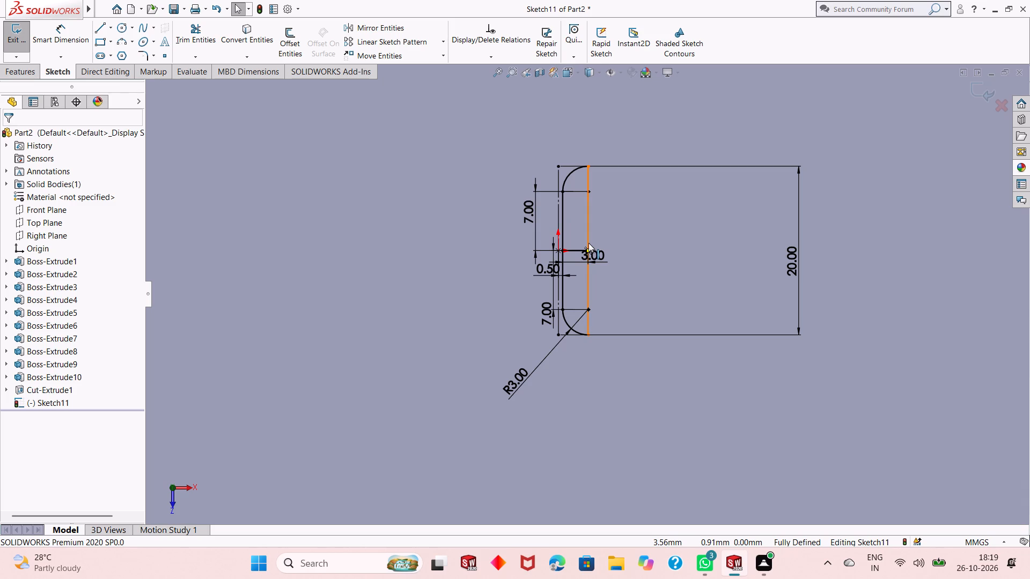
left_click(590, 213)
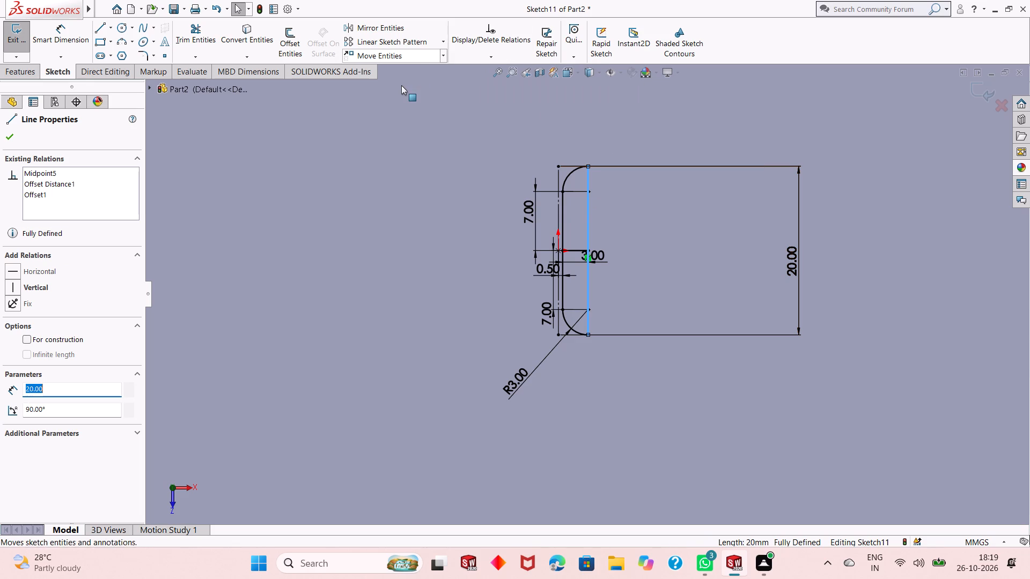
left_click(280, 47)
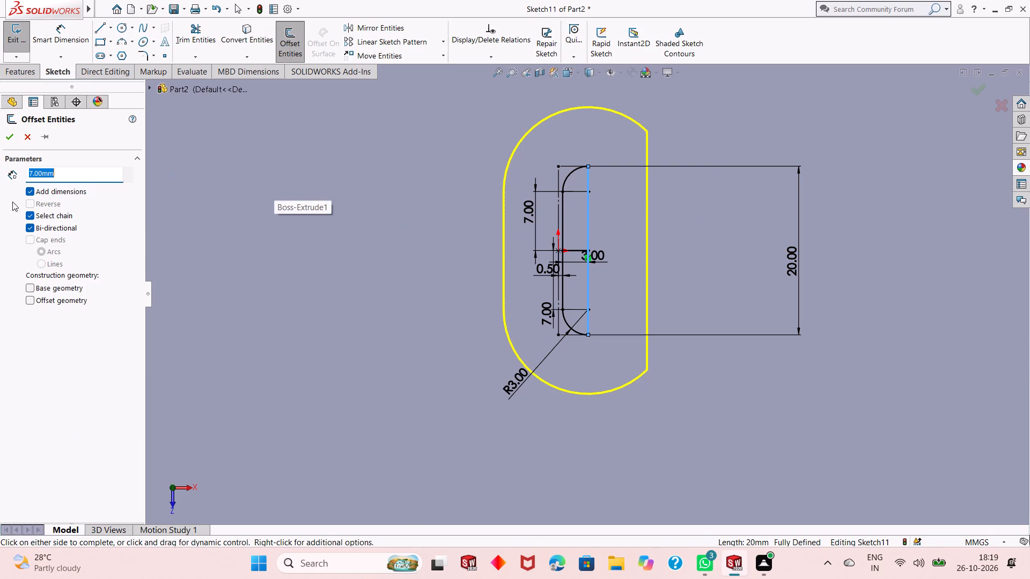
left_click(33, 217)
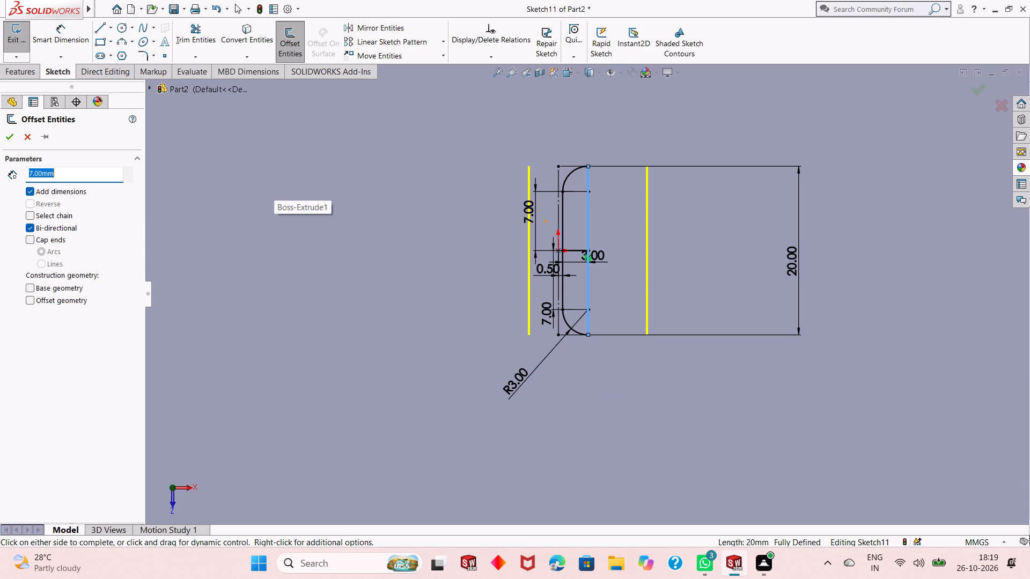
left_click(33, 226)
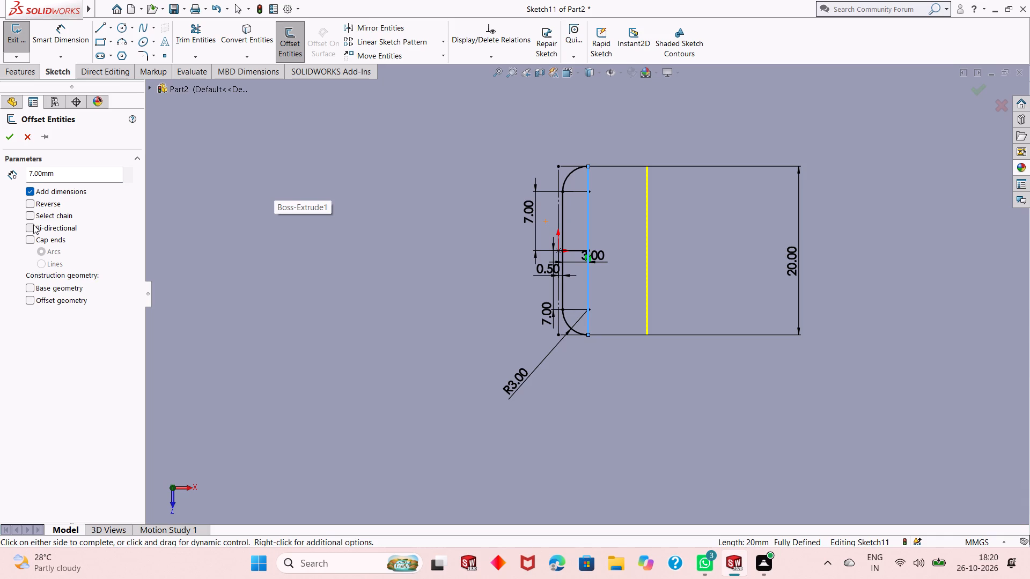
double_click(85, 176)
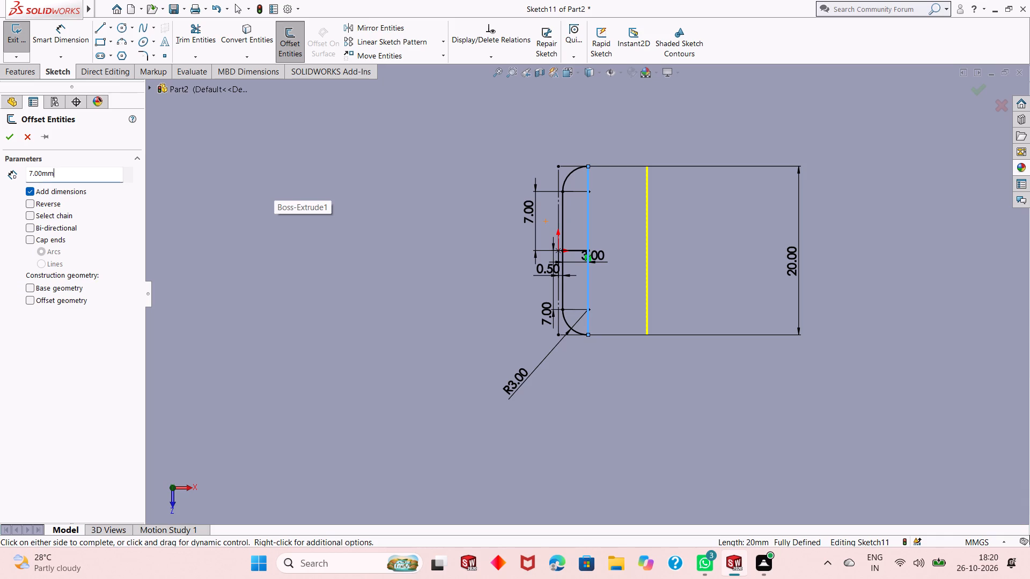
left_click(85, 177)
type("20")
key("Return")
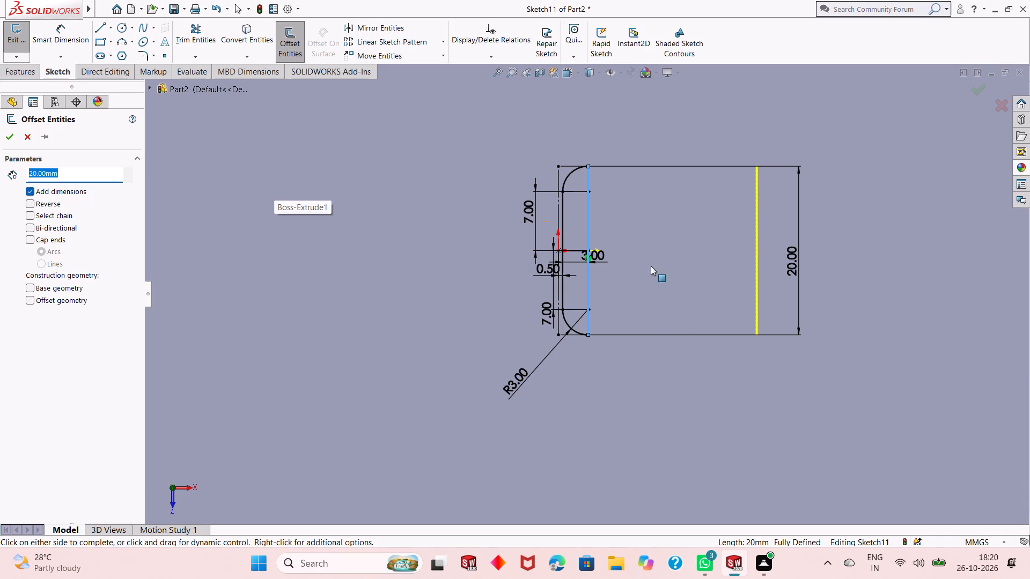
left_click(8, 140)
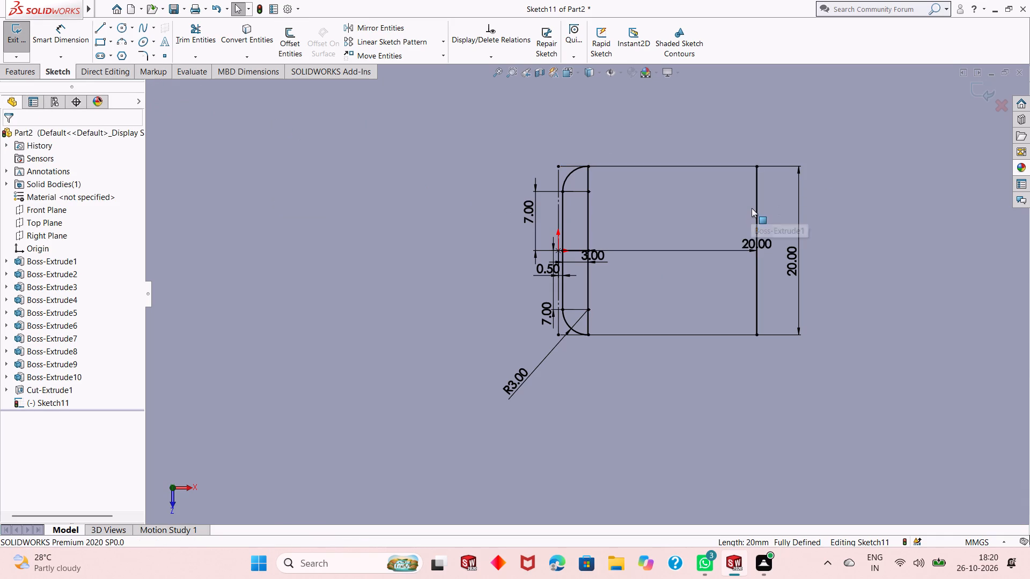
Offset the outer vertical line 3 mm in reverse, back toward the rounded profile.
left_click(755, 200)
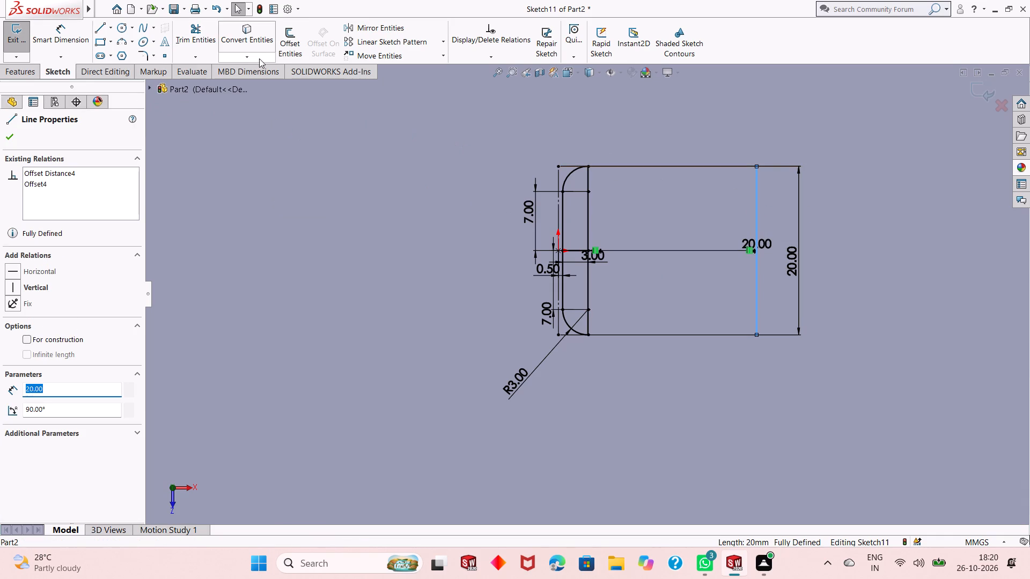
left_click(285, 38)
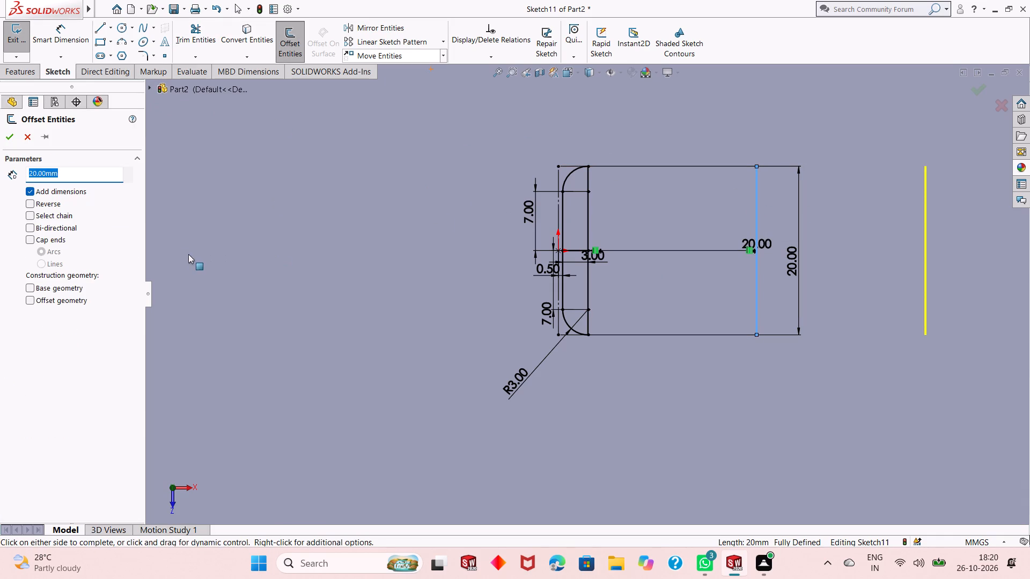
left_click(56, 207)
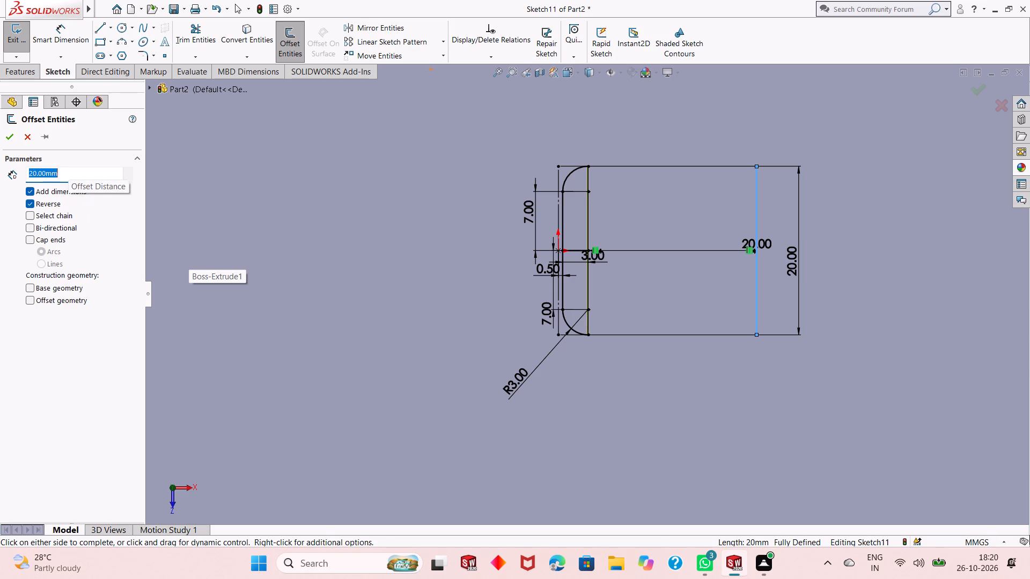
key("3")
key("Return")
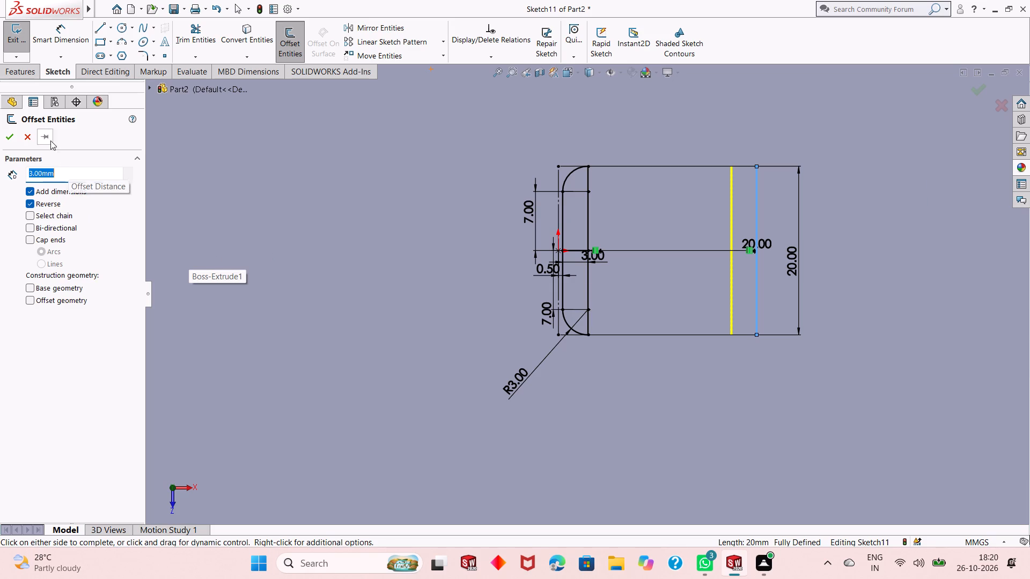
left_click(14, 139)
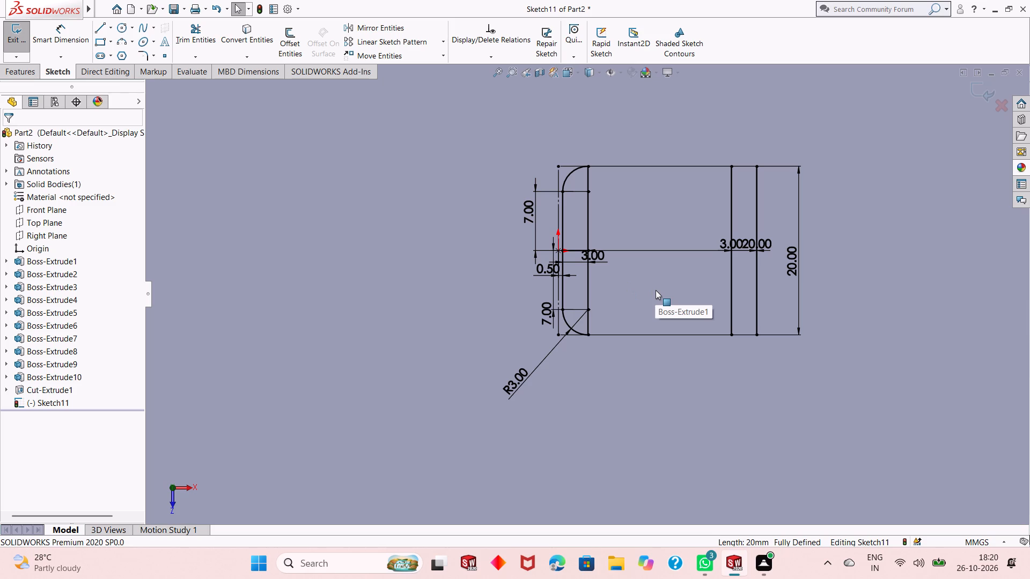
Undo the sketch edits back to the vertical centerline and its 0.5 mm offset line, and clear the selection.
scroll(656, 290, "down", 3)
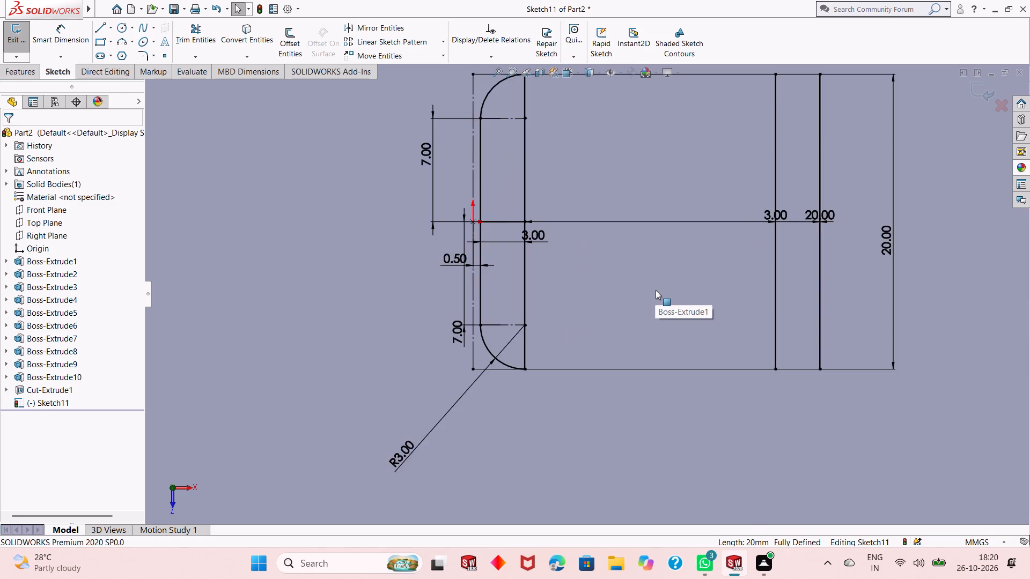
scroll(656, 290, "up", 8)
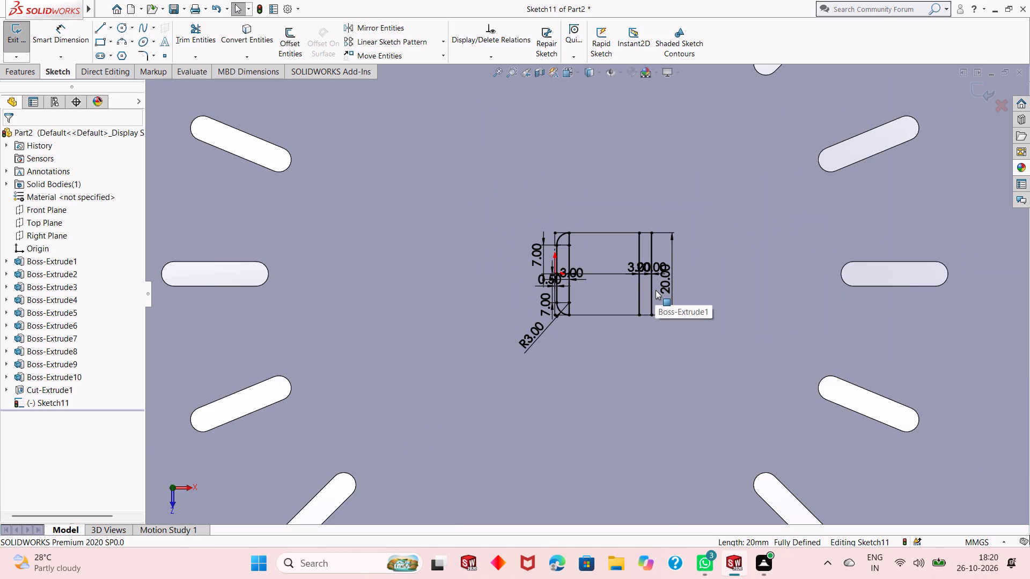
scroll(567, 313, "up", 1)
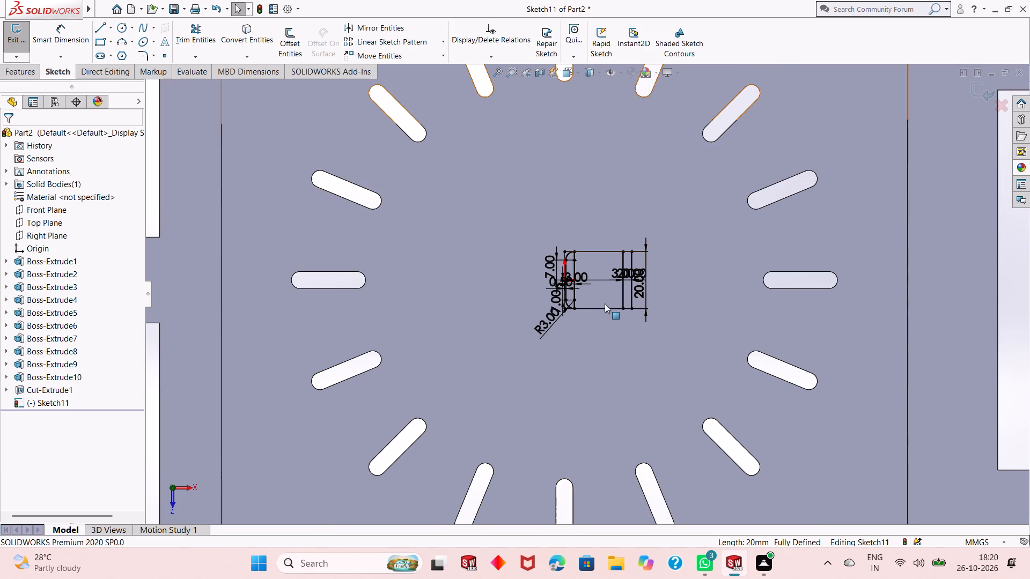
scroll(580, 305, "down", 3)
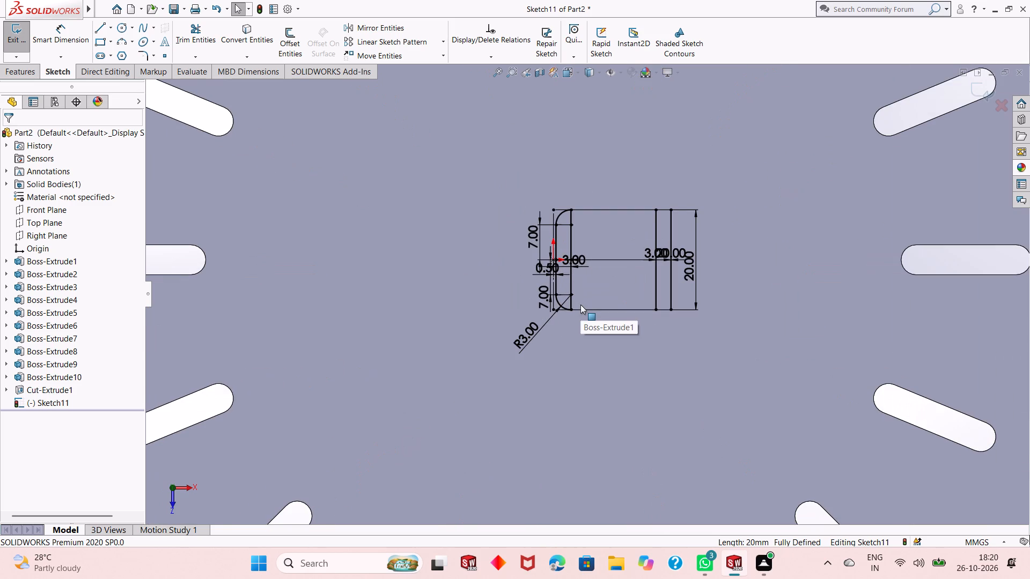
key("ctrl+z")
key("ctrl+z")
key("ctrl+z")
key("ctrl+z")
key("ctrl+z")
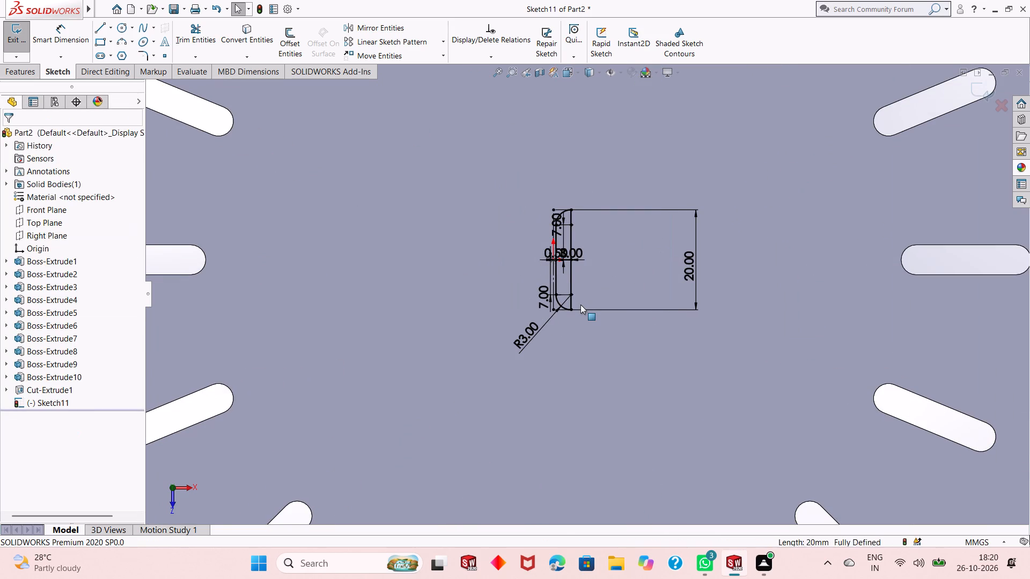
key("ctrl+z")
key("ctrl+z")
key("ctrl+z")
key("ctrl+z")
key("ctrl+z")
key("ctrl+z")
key("ctrl+z")
key("ctrl+z")
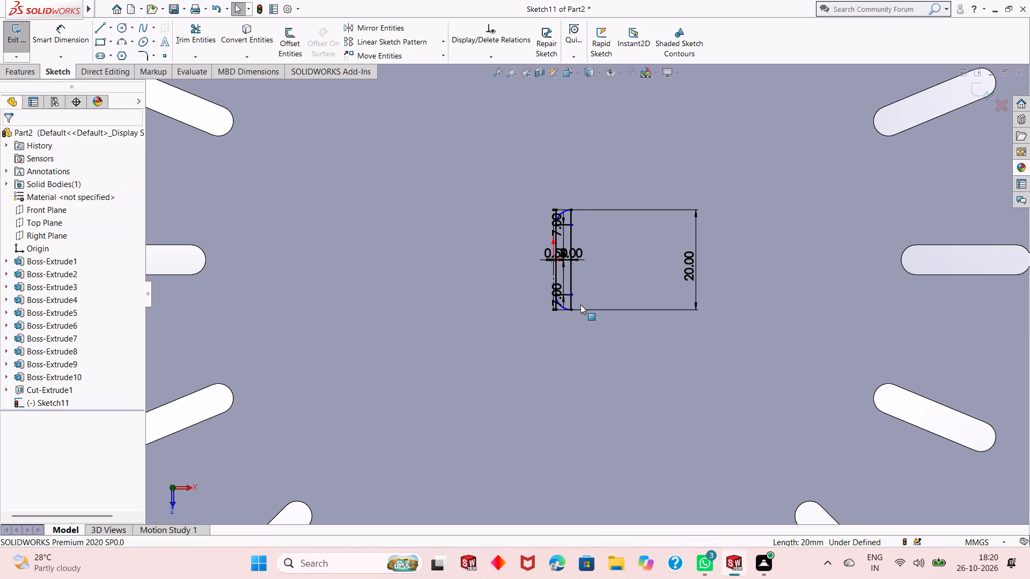
key("ctrl+z")
key("ctrl+z")
key("ctrl+z")
key("ctrl+z")
key("ctrl+z")
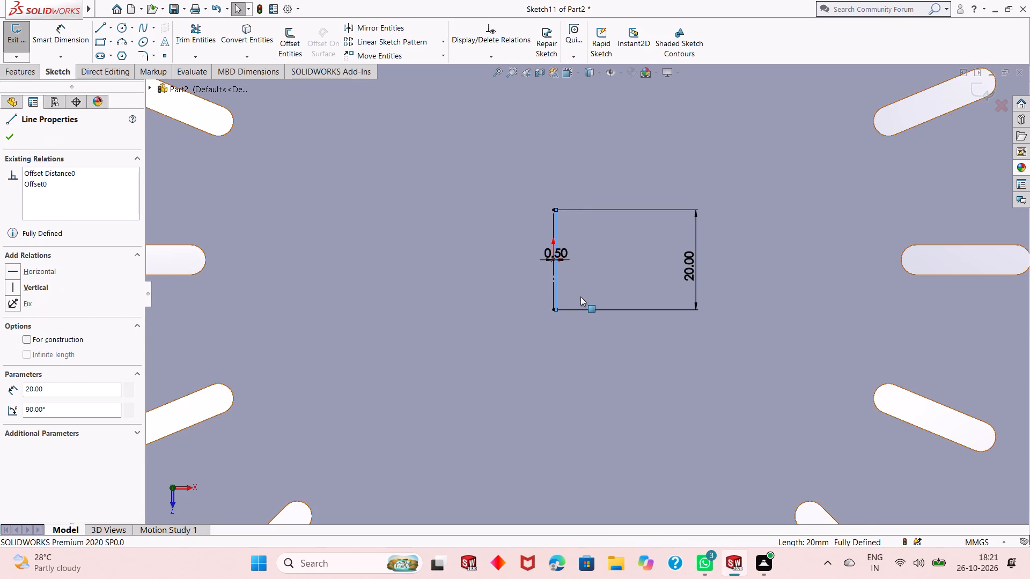
scroll(569, 276, "down", 4)
left_click(769, 273)
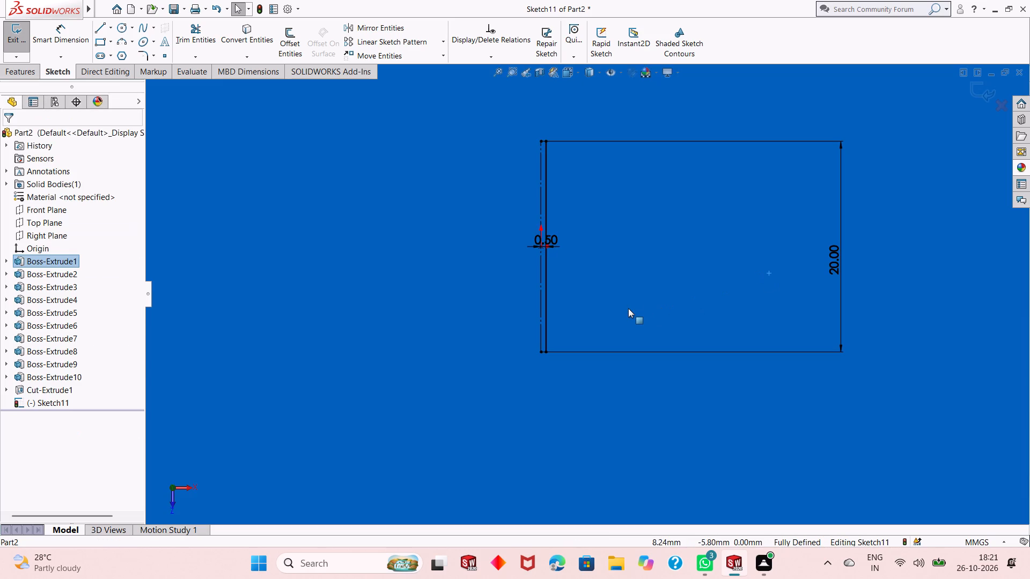
key("Escape")
key("Escape")
Offset the solid vertical line beside the centerline by 5 mm, away from the centerline.
scroll(614, 363, "up", 4)
scroll(501, 336, "down", 2)
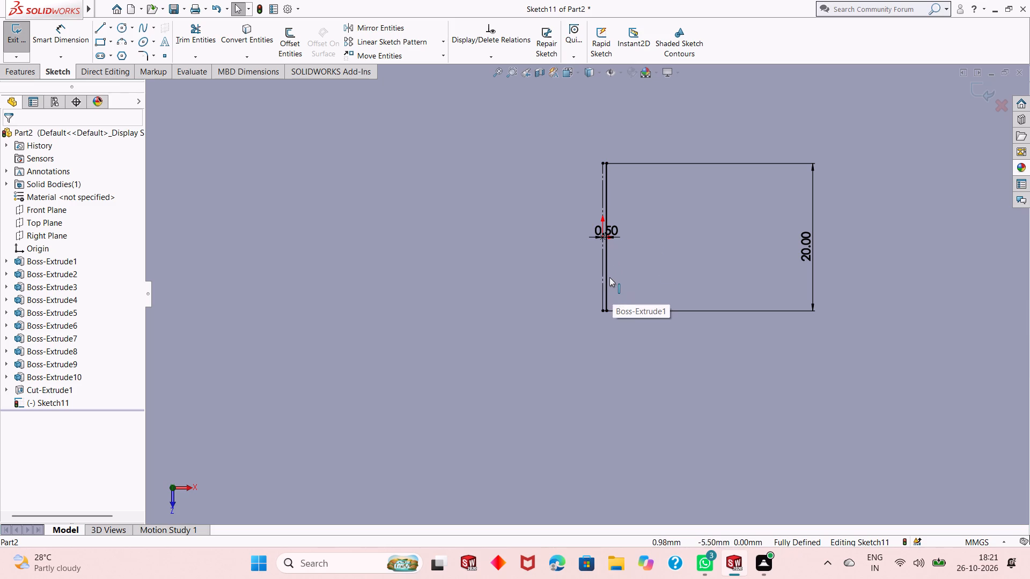
left_click(608, 276)
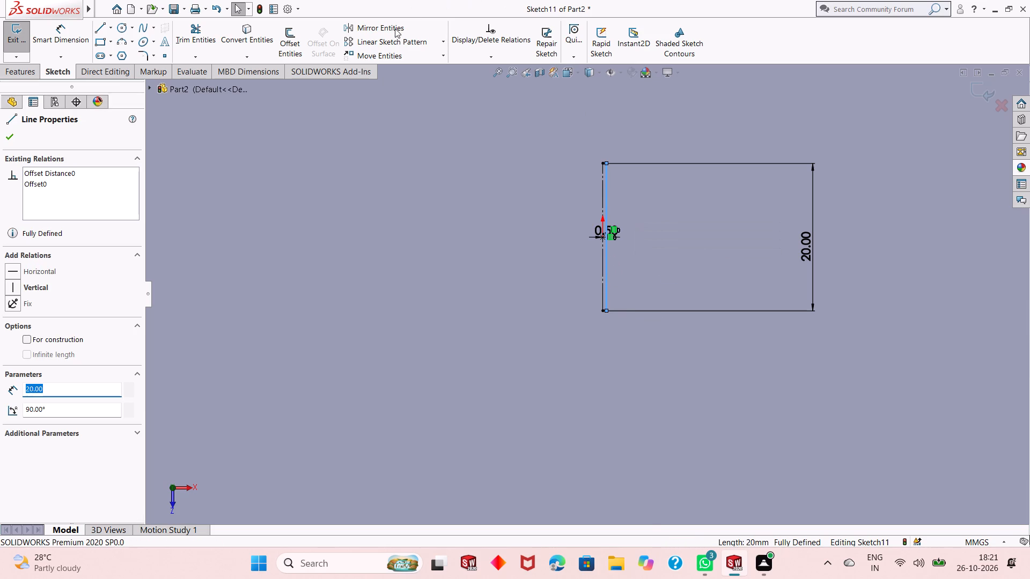
left_click(288, 54)
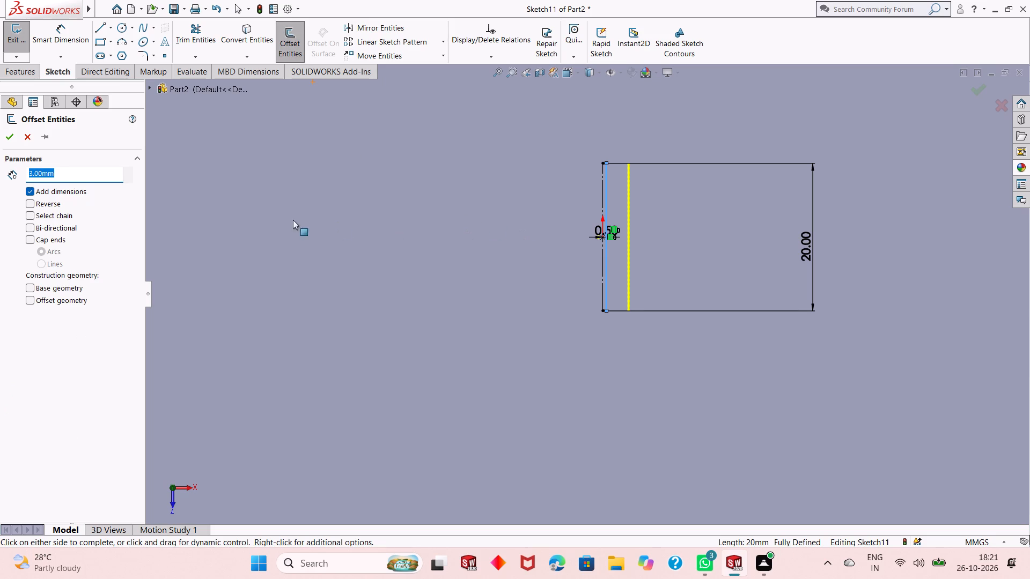
key("5")
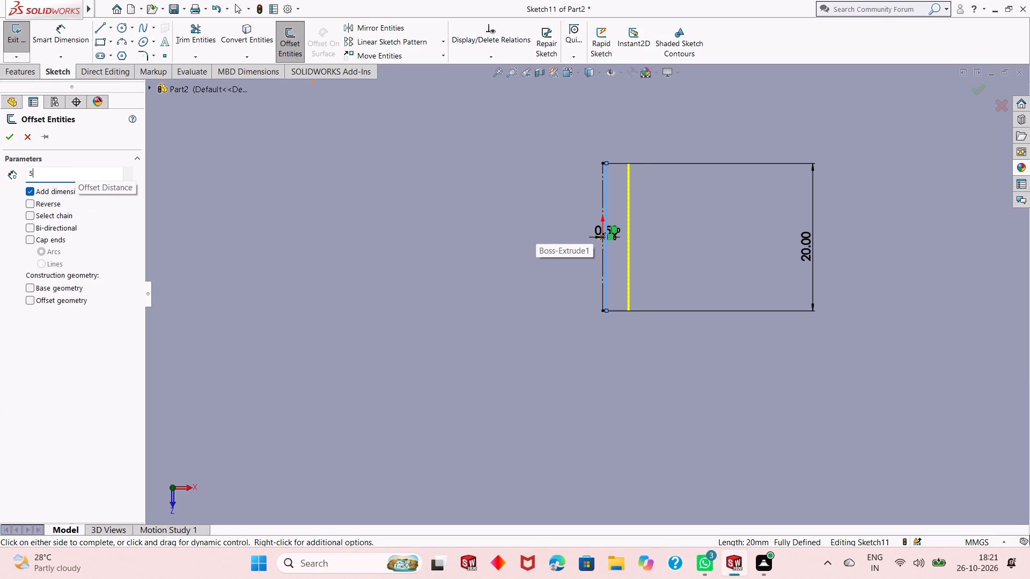
key("Return")
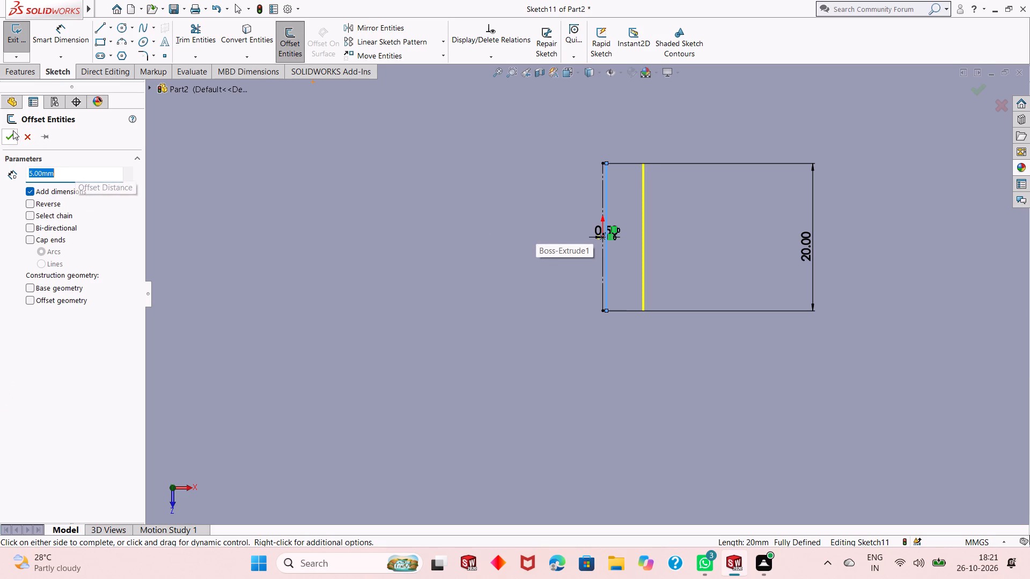
left_click(13, 133)
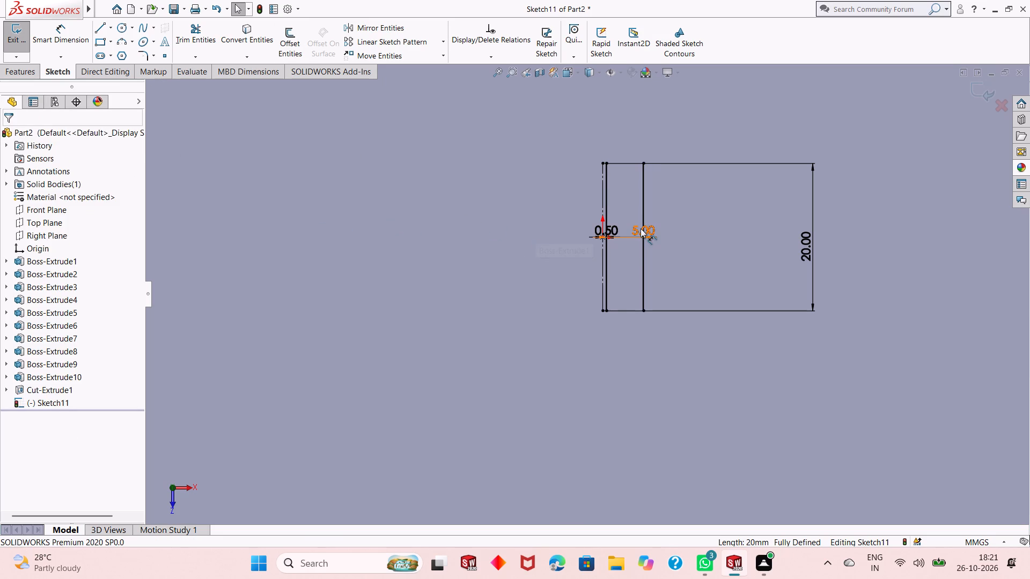
Offset the new outer vertical line 20 mm in reverse, across to the other side of the centerline.
left_click(642, 207)
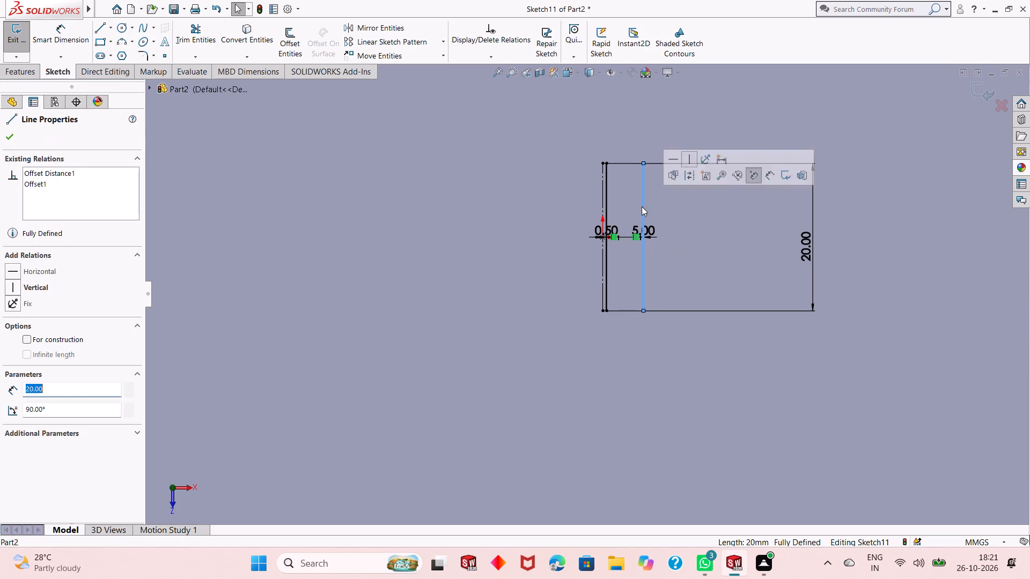
left_click(283, 43)
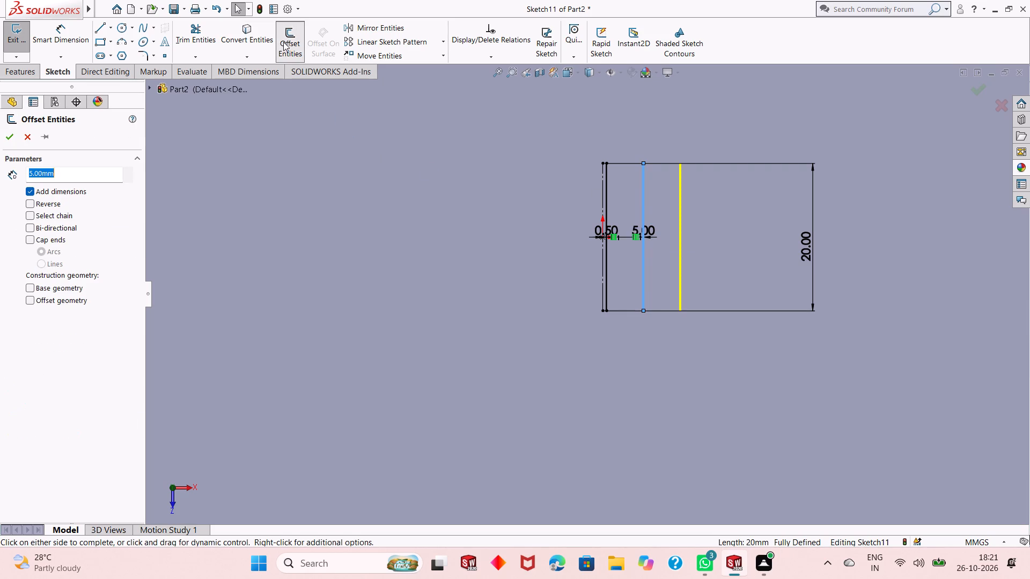
left_click(50, 207)
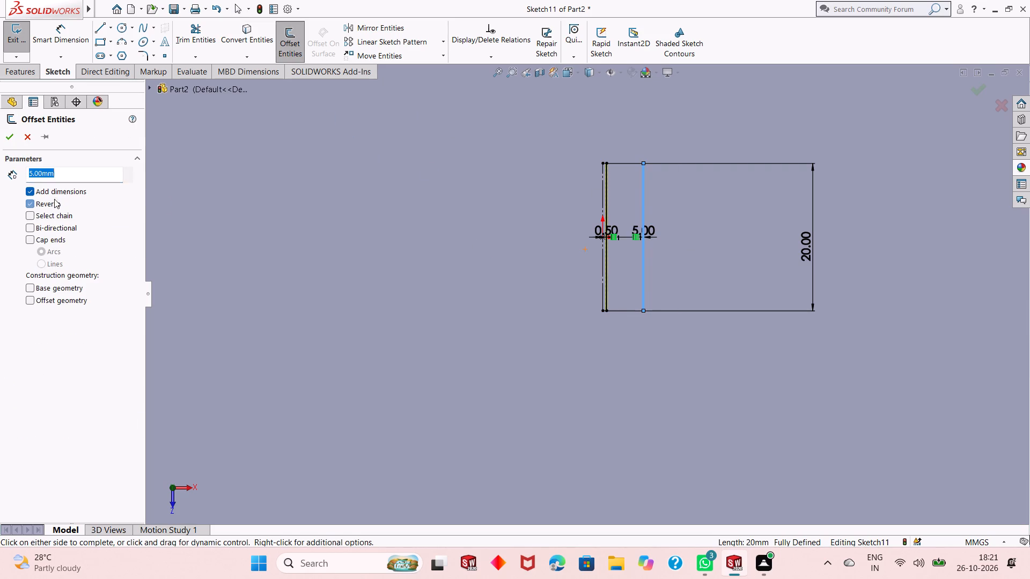
type("20")
key("Return")
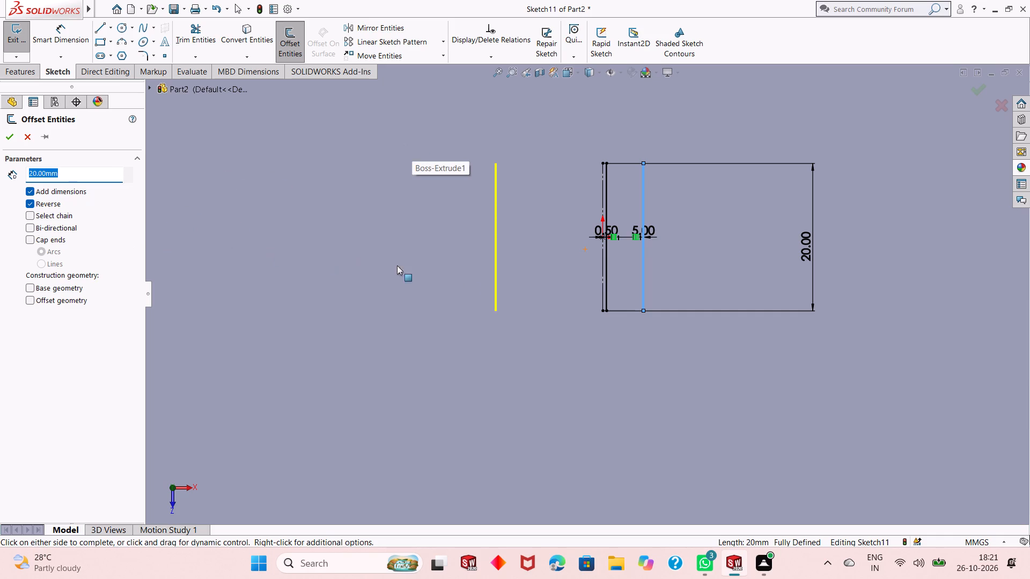
scroll(572, 273, "up", 1)
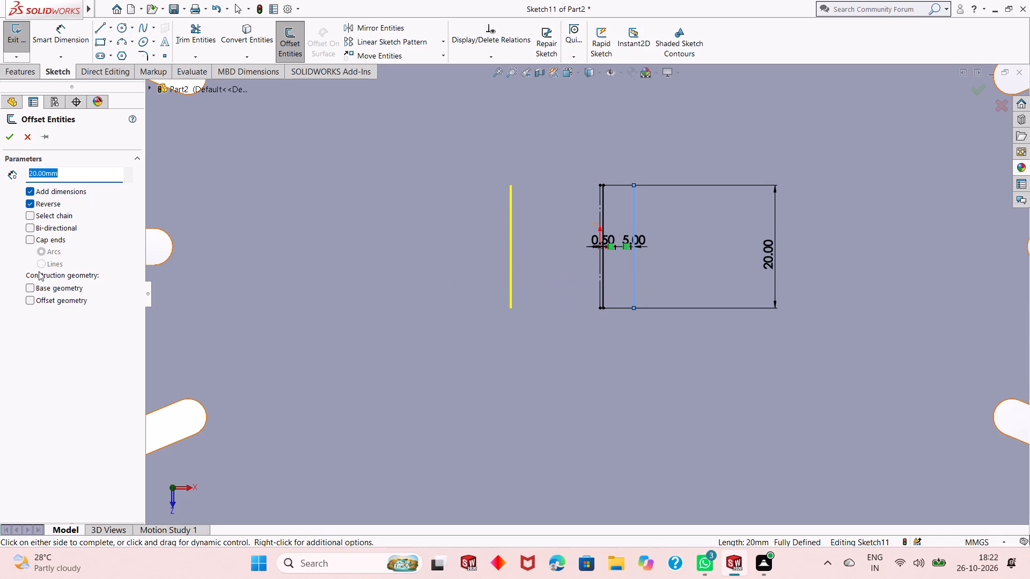
left_click(6, 138)
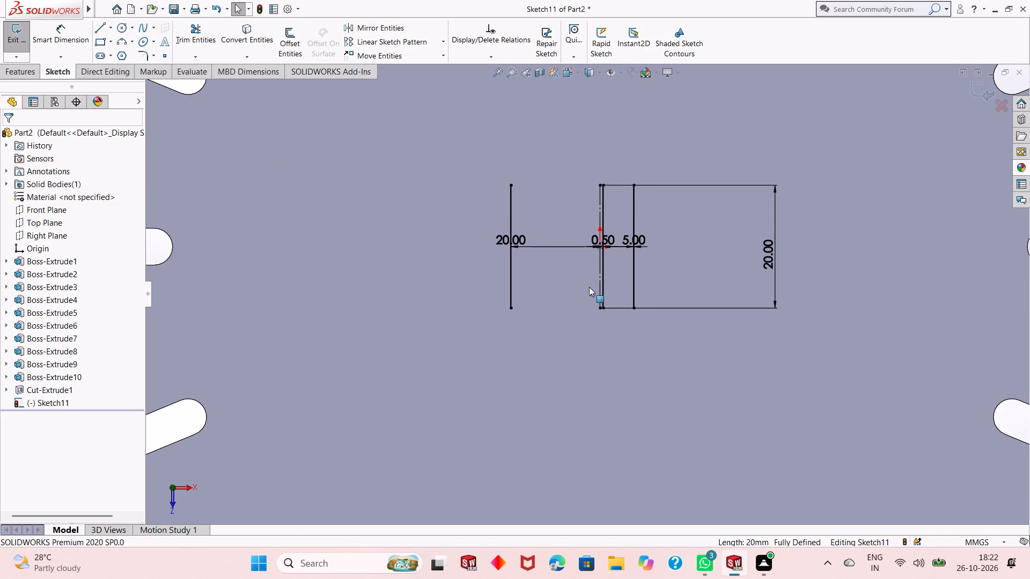
scroll(561, 235, "up", 1)
scroll(571, 237, "down", 2)
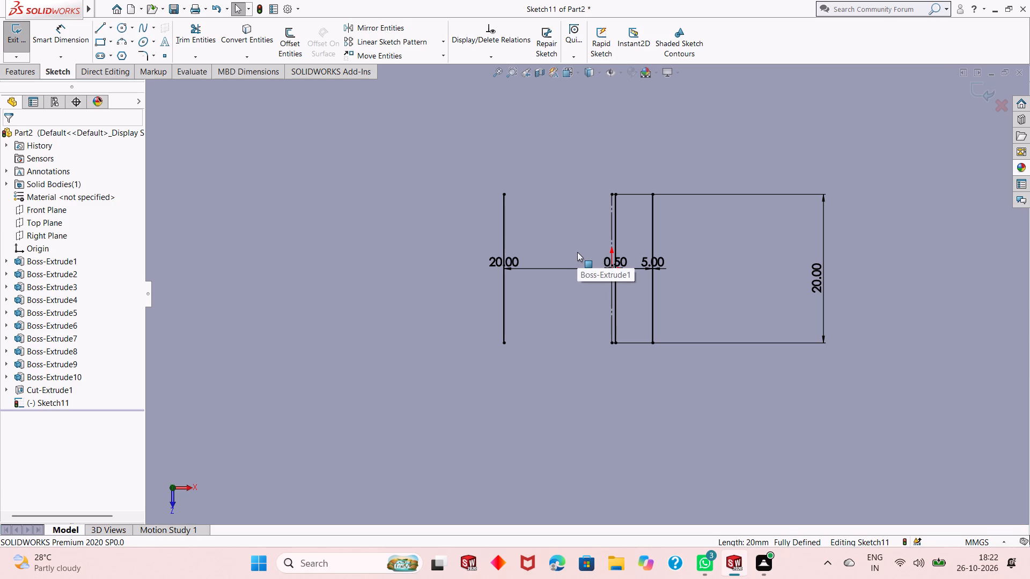
Offset the lone vertical line across the centerline by 5 mm in reverse, farther away from the centerline.
scroll(635, 308, "up", 1)
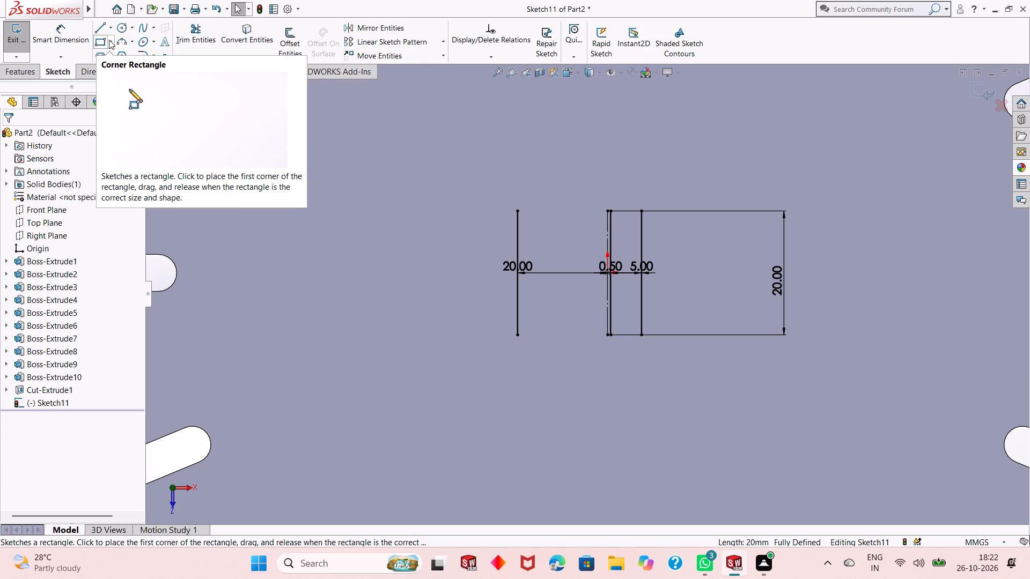
left_click(290, 42)
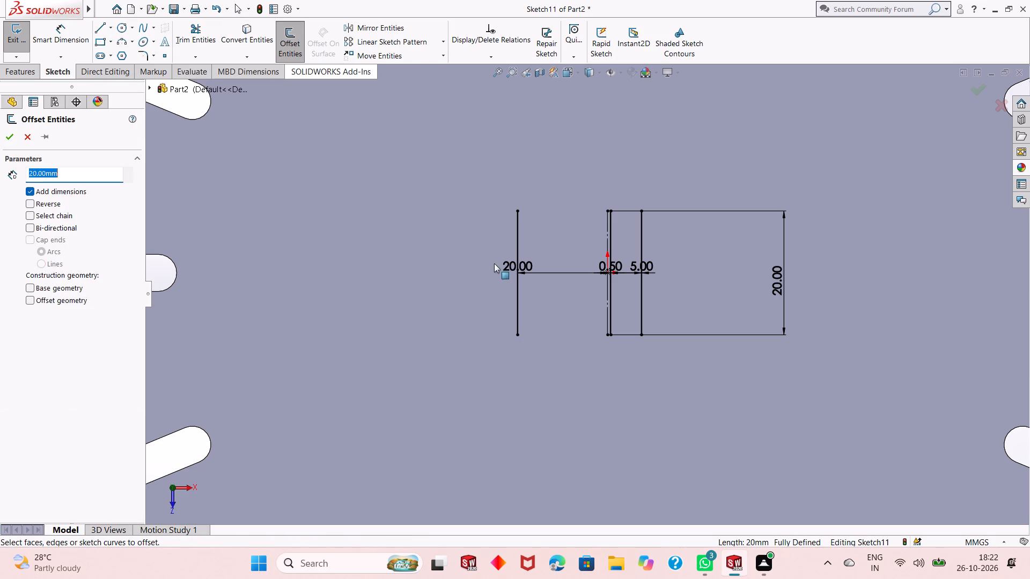
left_click(515, 232)
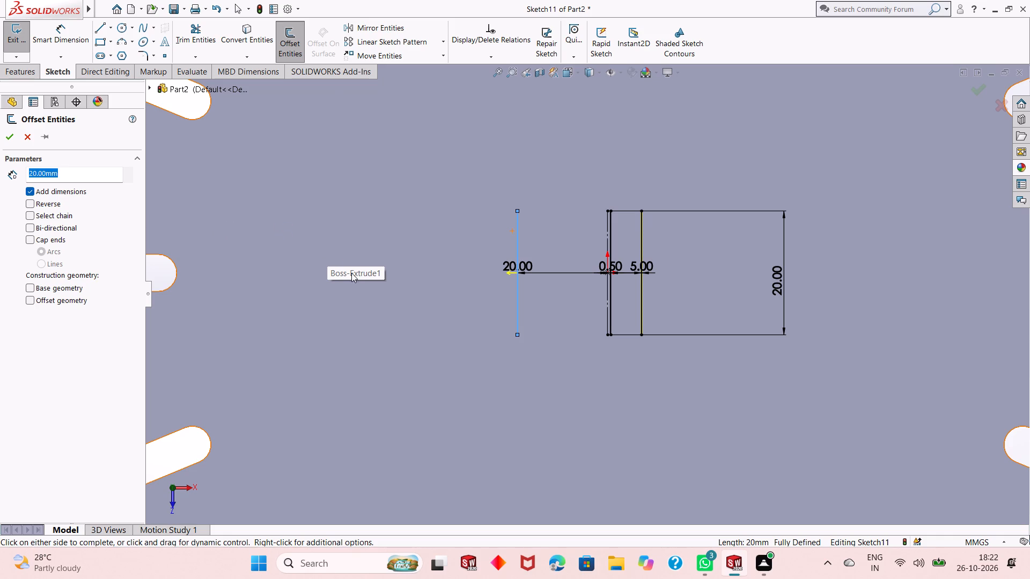
left_click(36, 200)
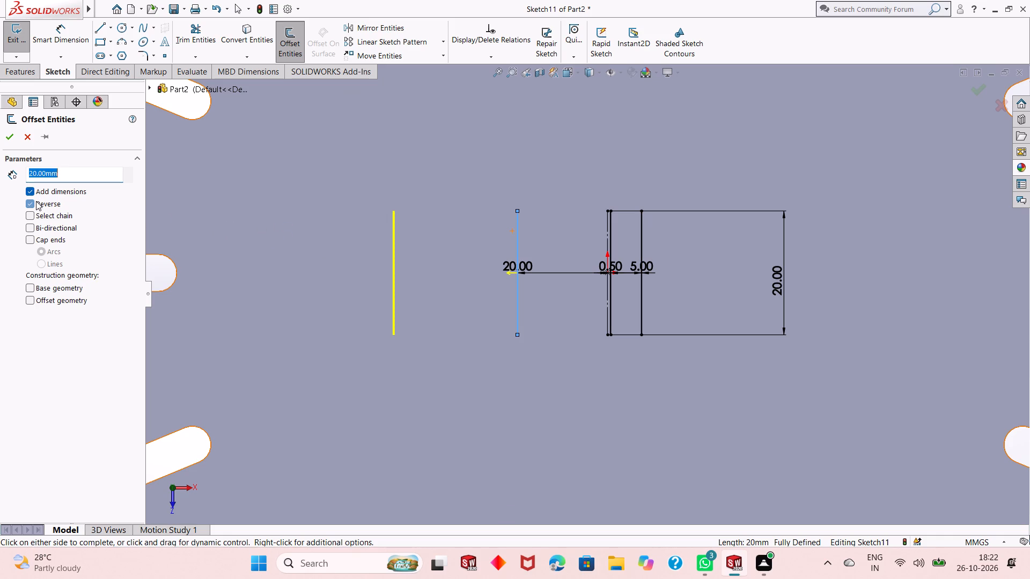
key("5")
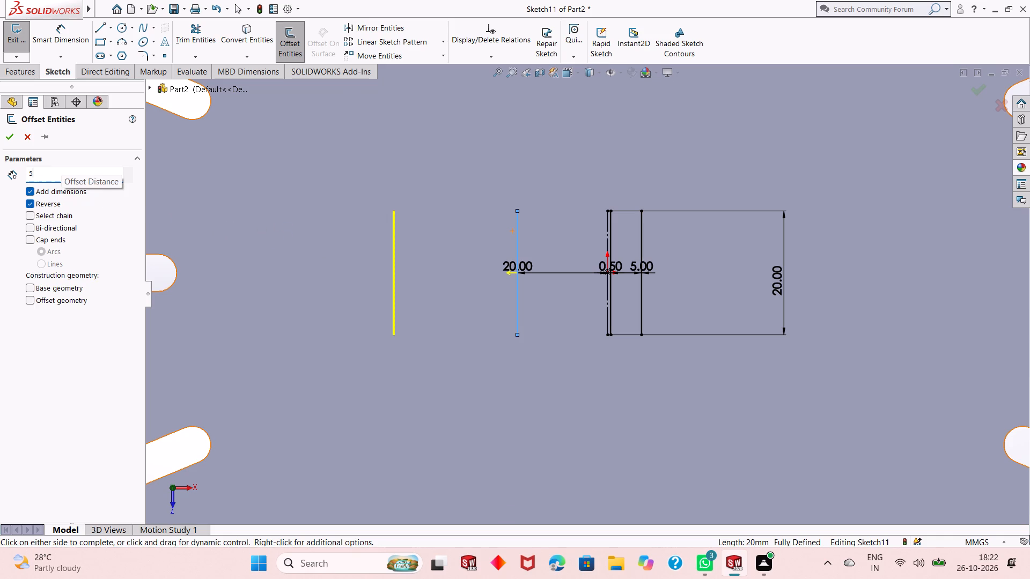
key("Return")
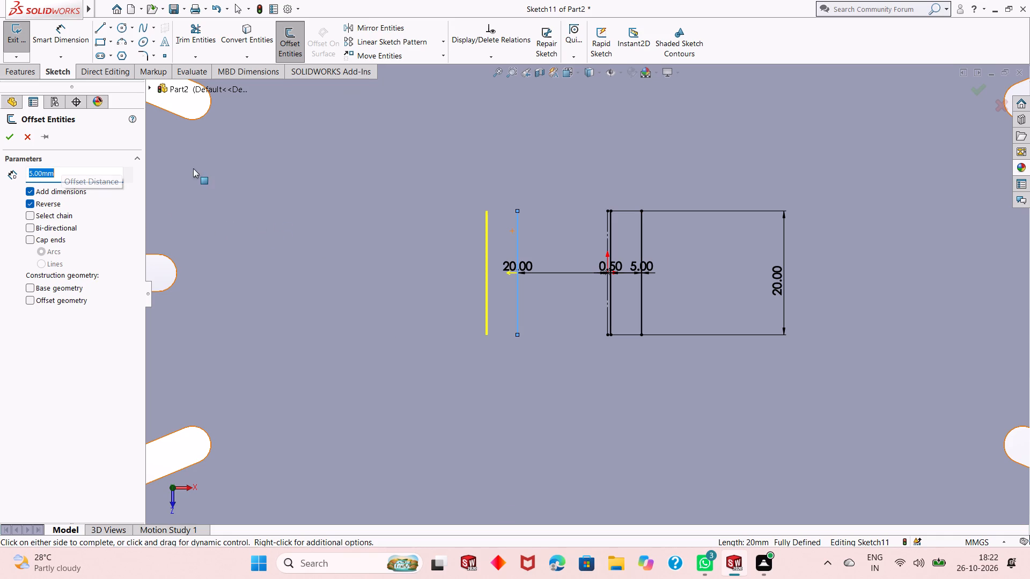
left_click(16, 140)
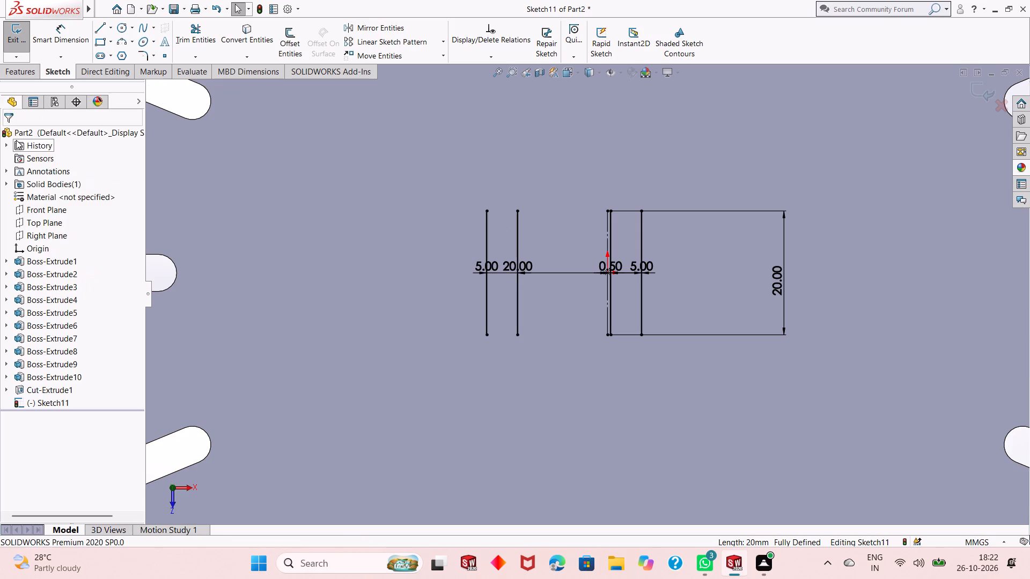
Examine the layout and spacing of the vertical offset lines on both sides of the centerline.
scroll(510, 273, "down", 2)
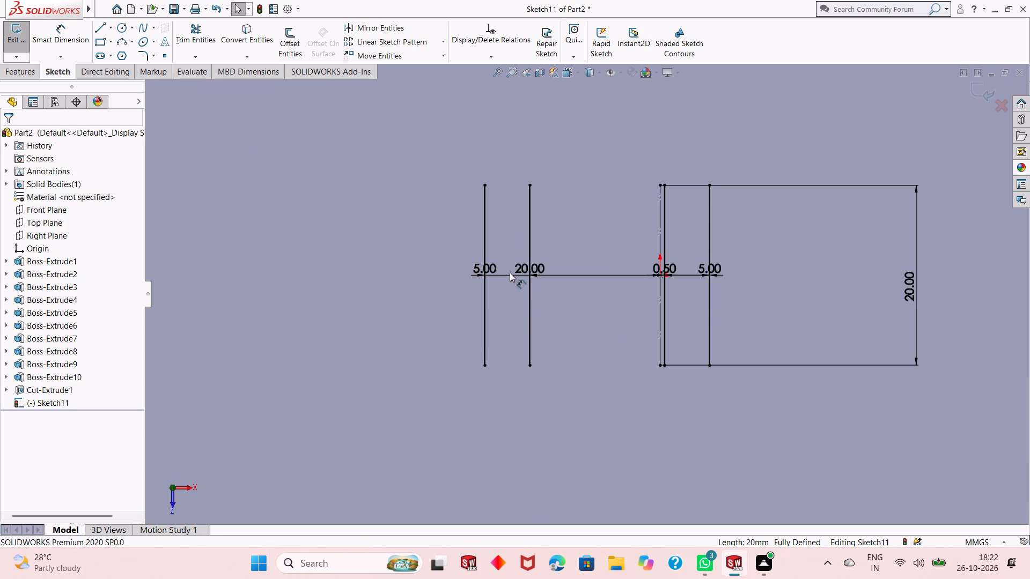
scroll(515, 302, "down", 1)
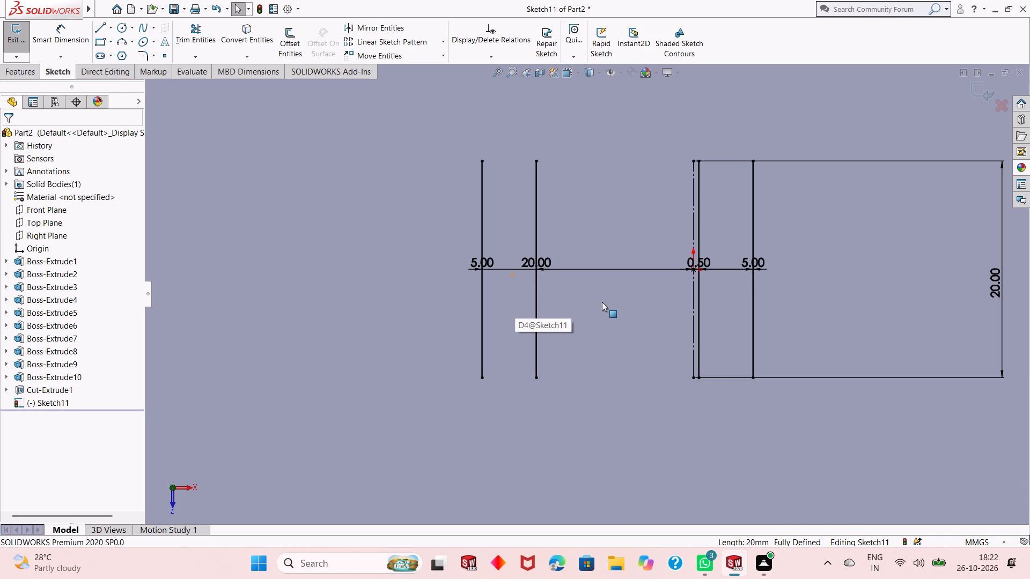
scroll(602, 302, "up", 1)
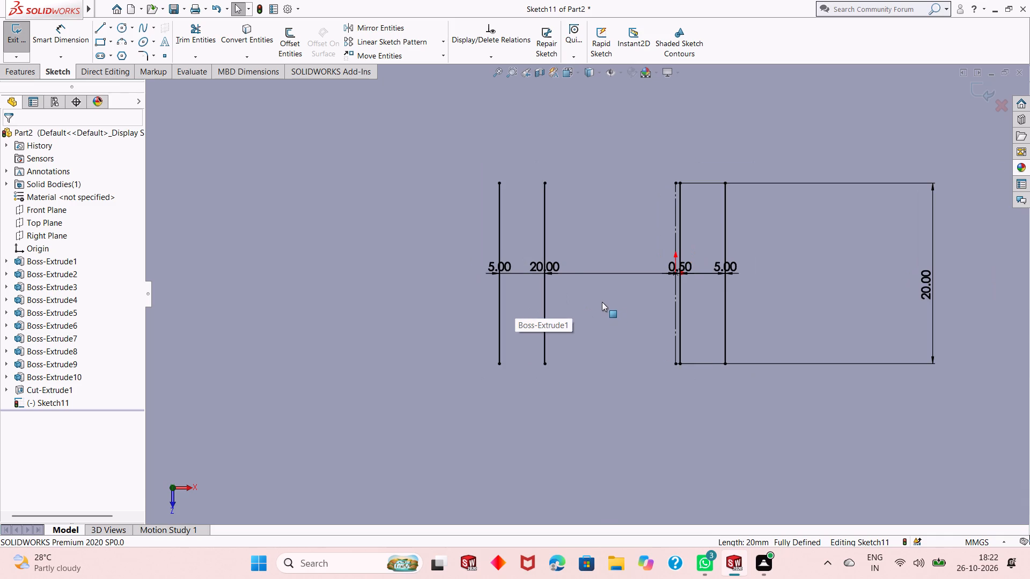
scroll(602, 302, "up", 1)
scroll(602, 302, "down", 1)
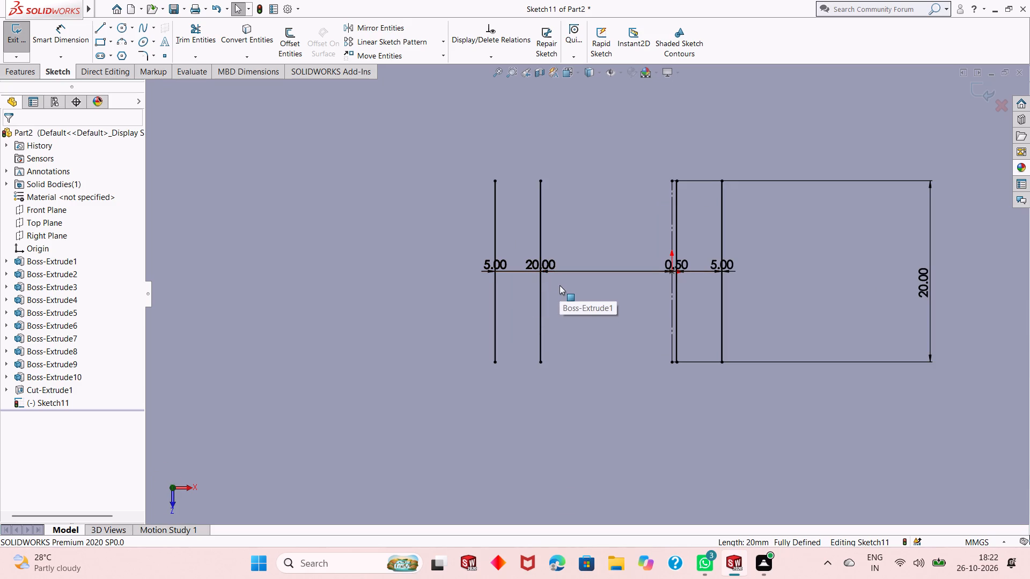
scroll(630, 273, "down", 2)
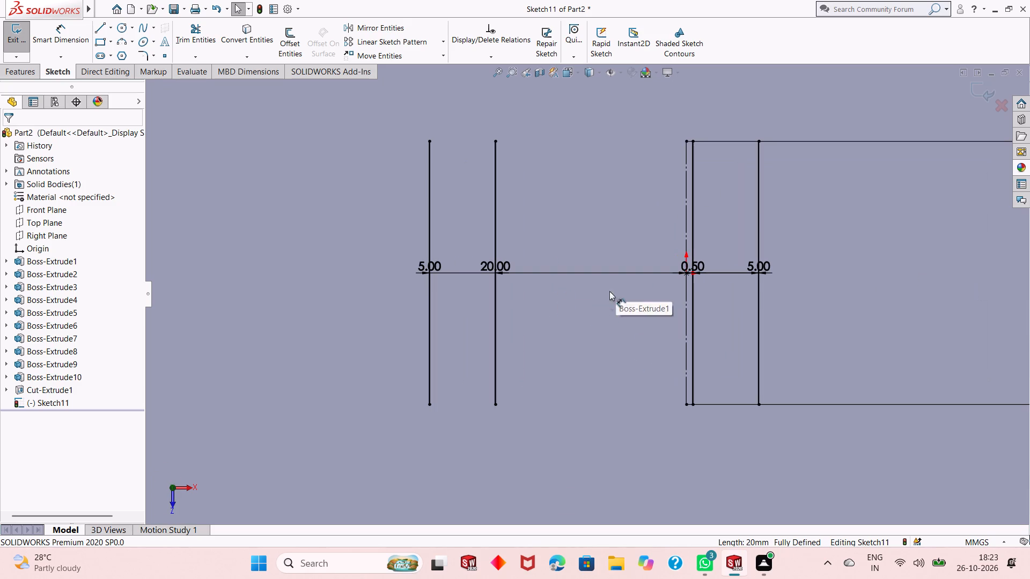
scroll(593, 300, "up", 1)
scroll(585, 286, "down", 1)
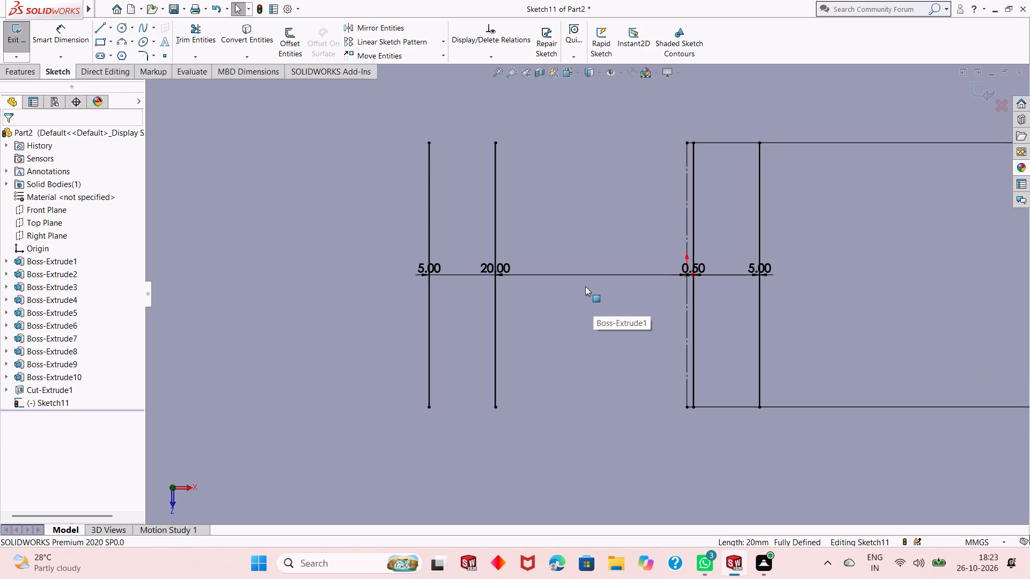
scroll(580, 296, "up", 1)
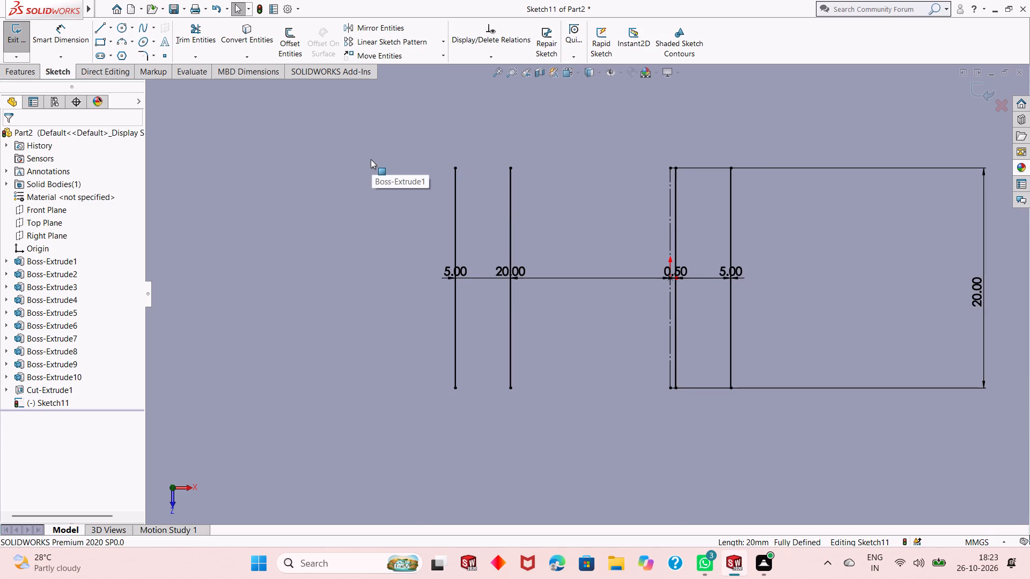
scroll(545, 250, "up", 5)
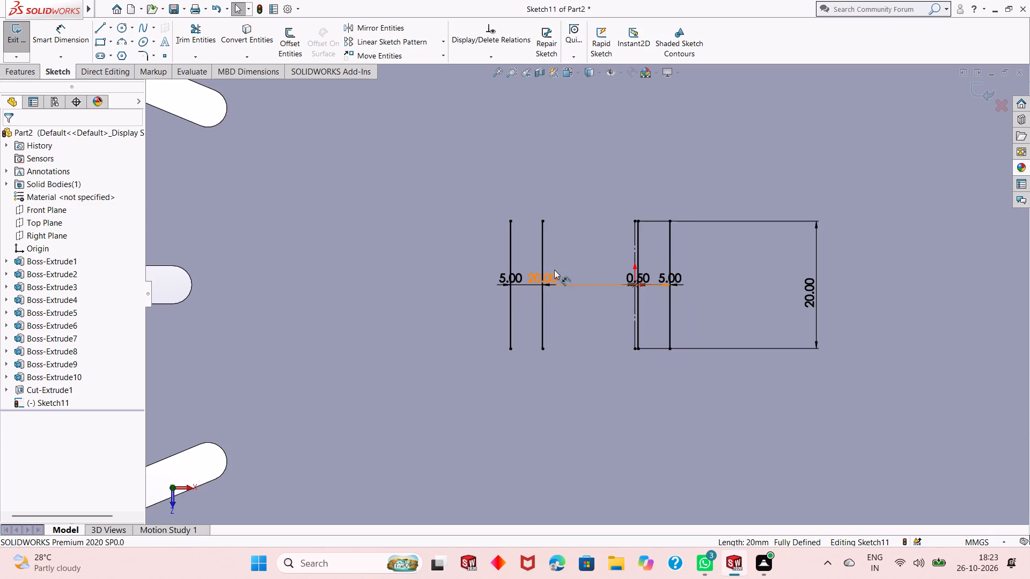
scroll(586, 305, "up", 1)
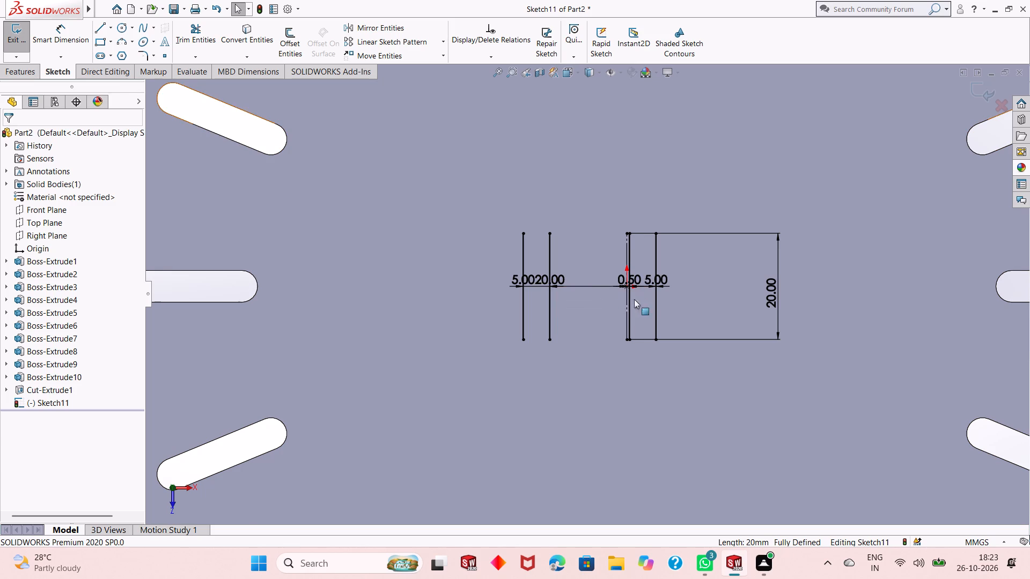
scroll(597, 296, "up", 1)
scroll(609, 294, "down", 4)
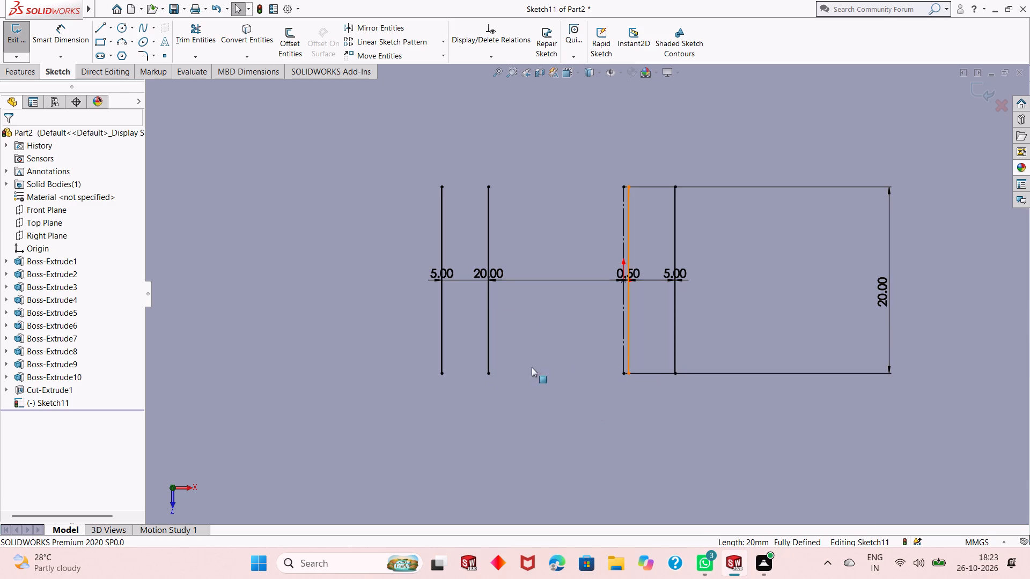
Check the distance from the newest outermost vertical line to the solid line beside the centerline with Smart Dimension, without placing a dimension.
left_click(442, 376)
left_click(630, 374)
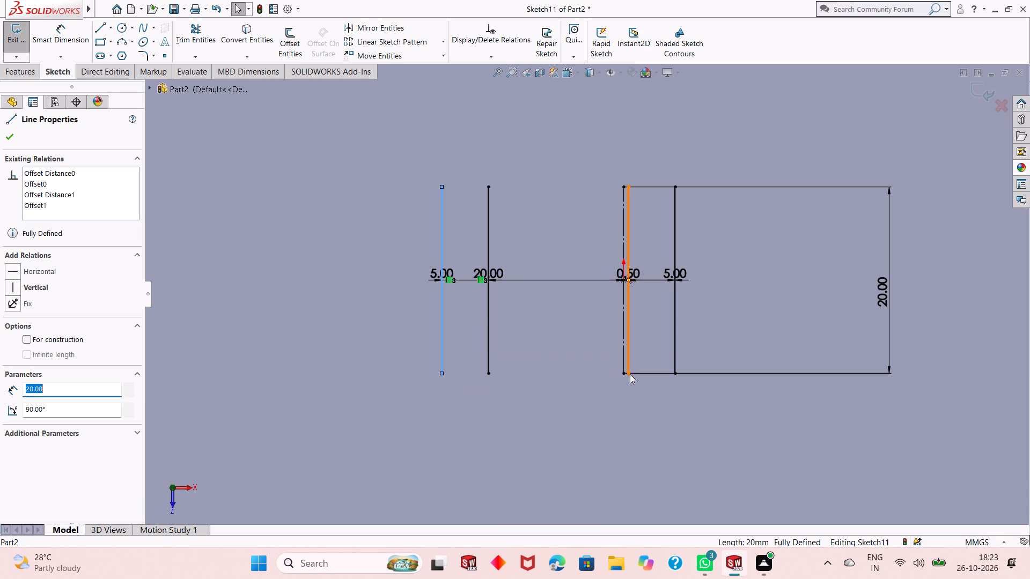
left_click(68, 49)
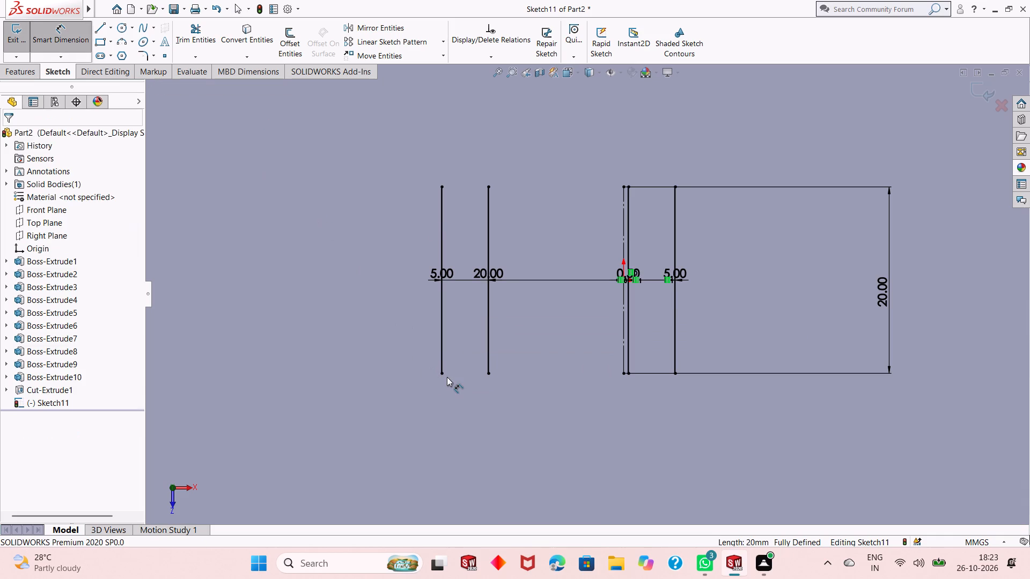
left_click(444, 376)
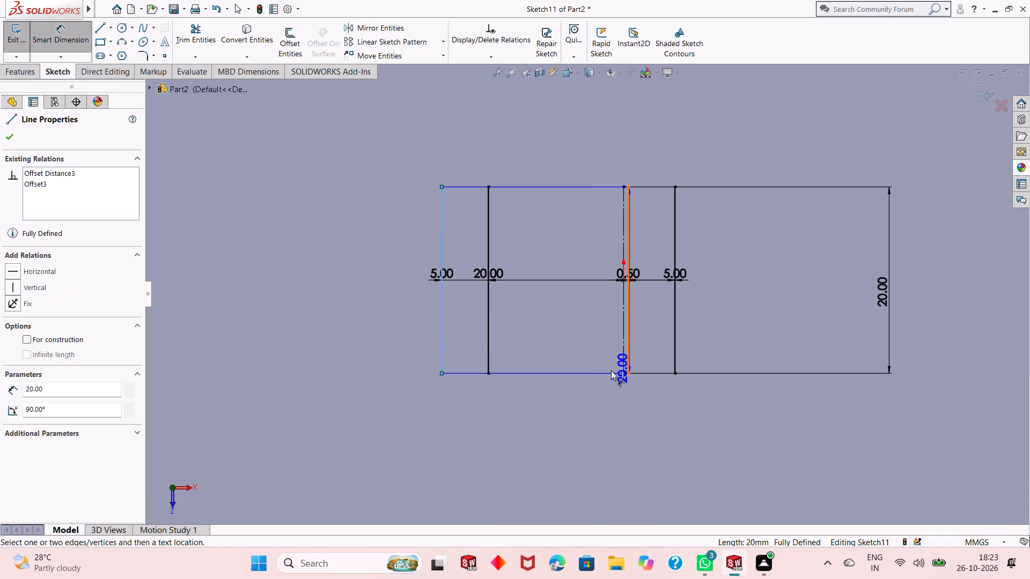
key("Escape")
key("Escape")
key("Escape")
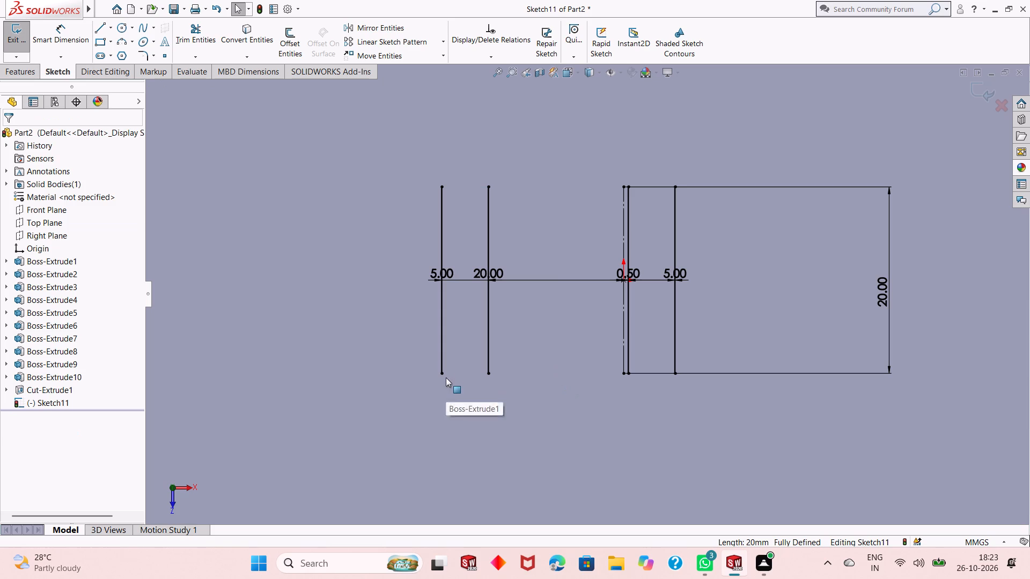
left_click(73, 41)
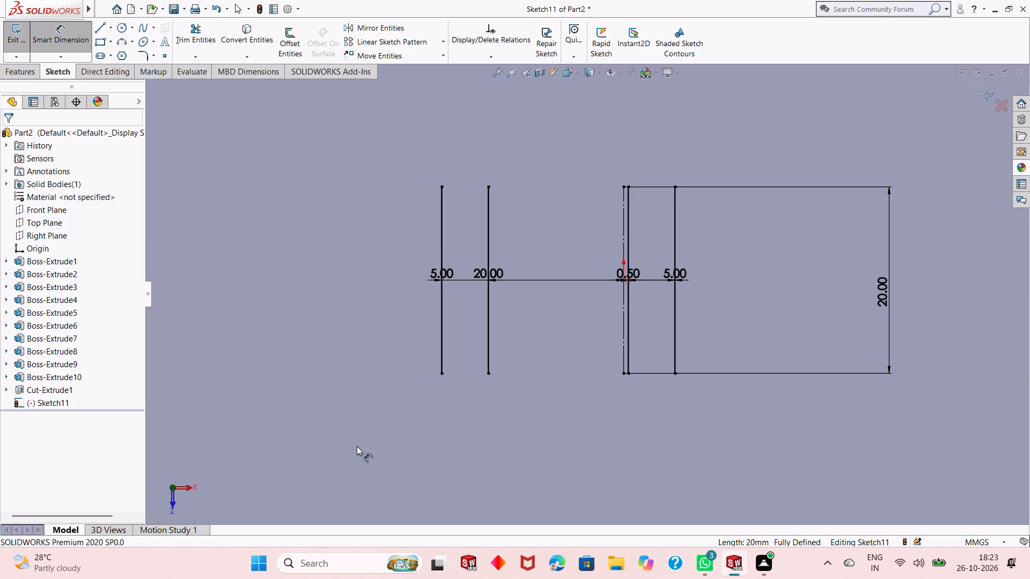
left_click(442, 375)
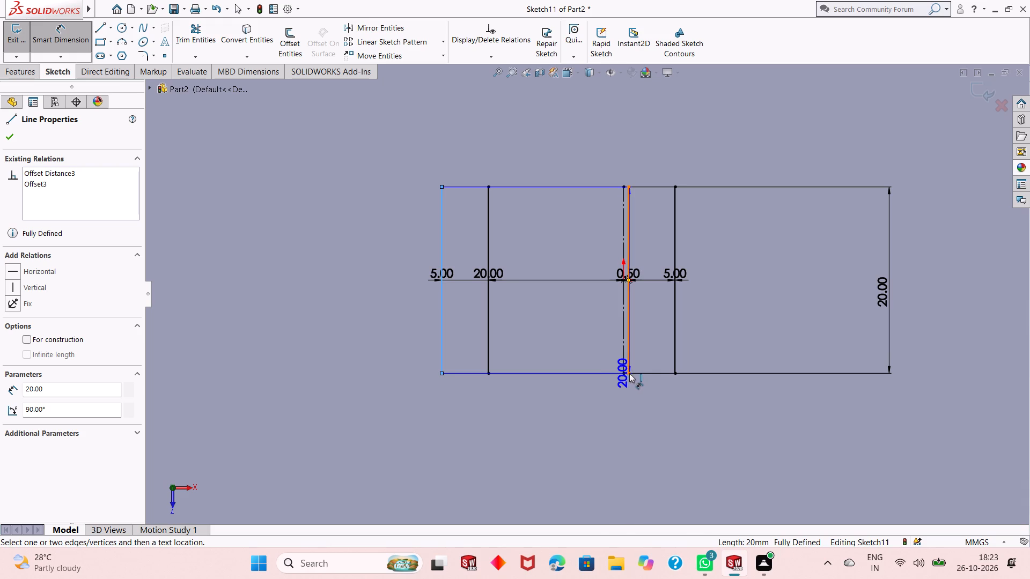
left_click(629, 373)
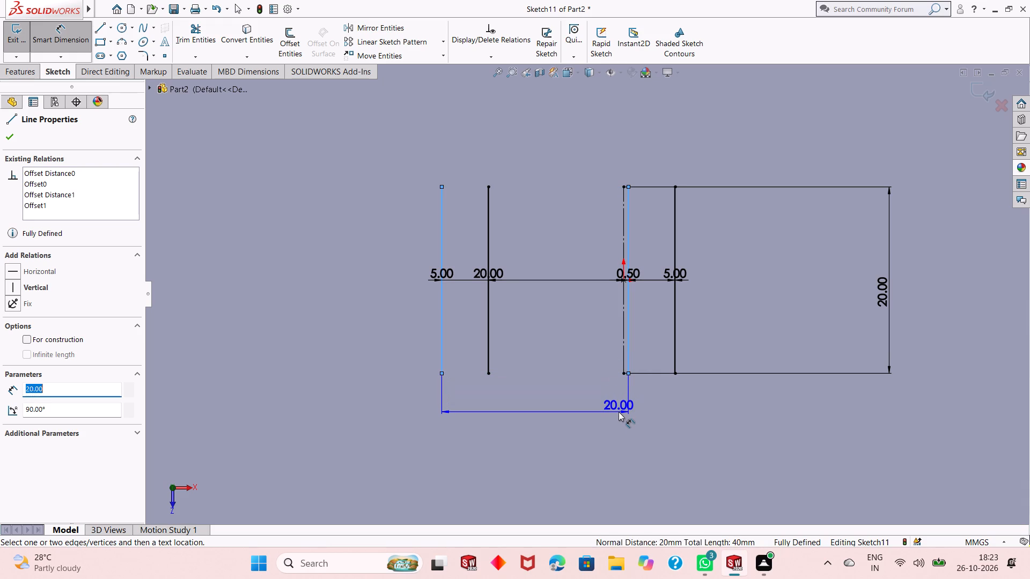
key("Escape")
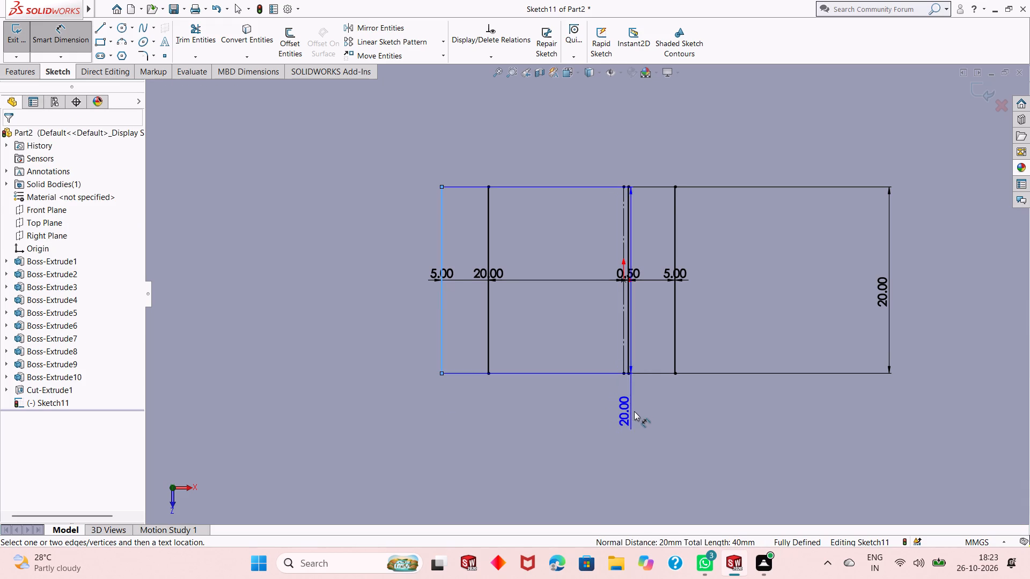
scroll(633, 411, "up", 1)
key("Escape")
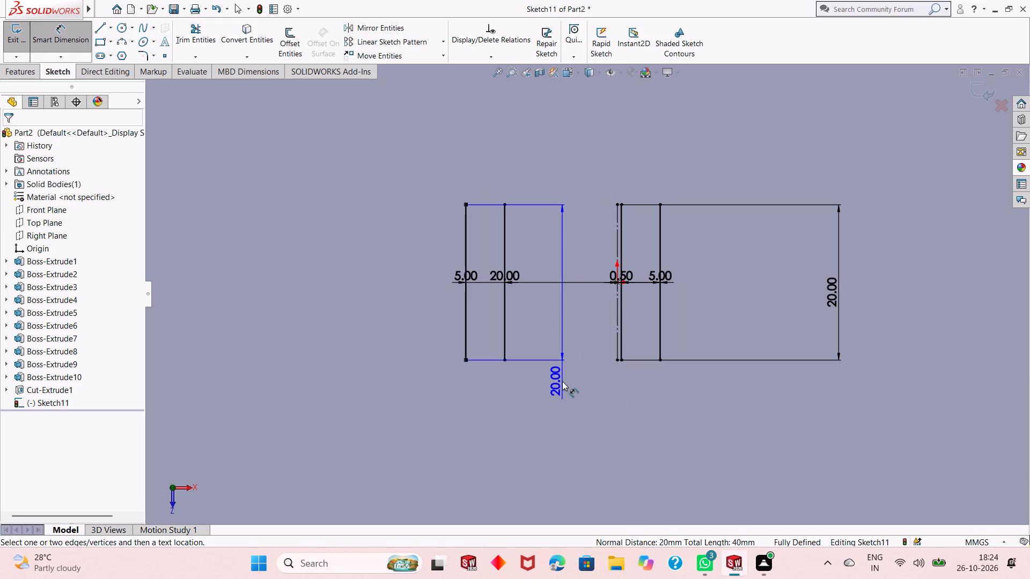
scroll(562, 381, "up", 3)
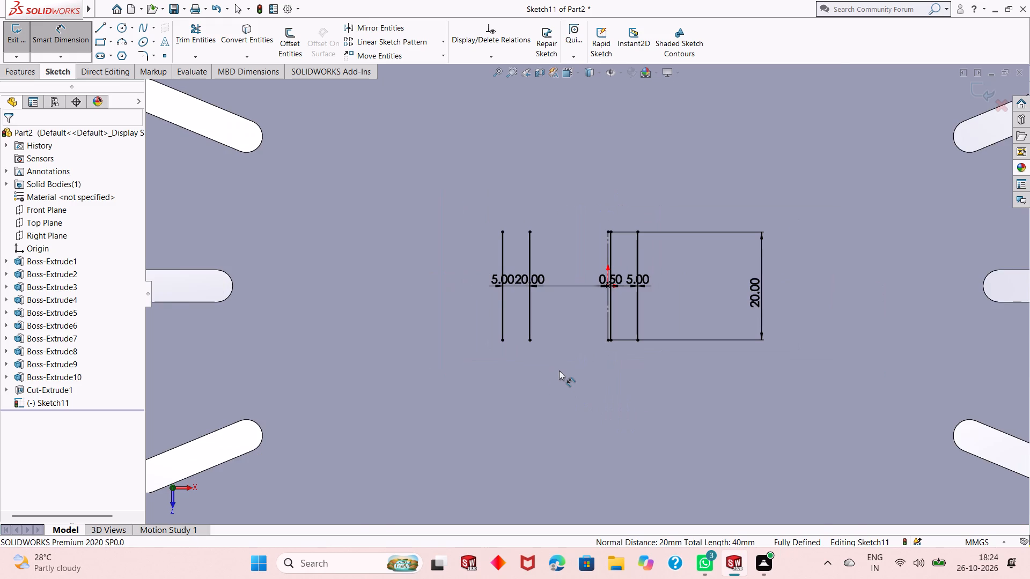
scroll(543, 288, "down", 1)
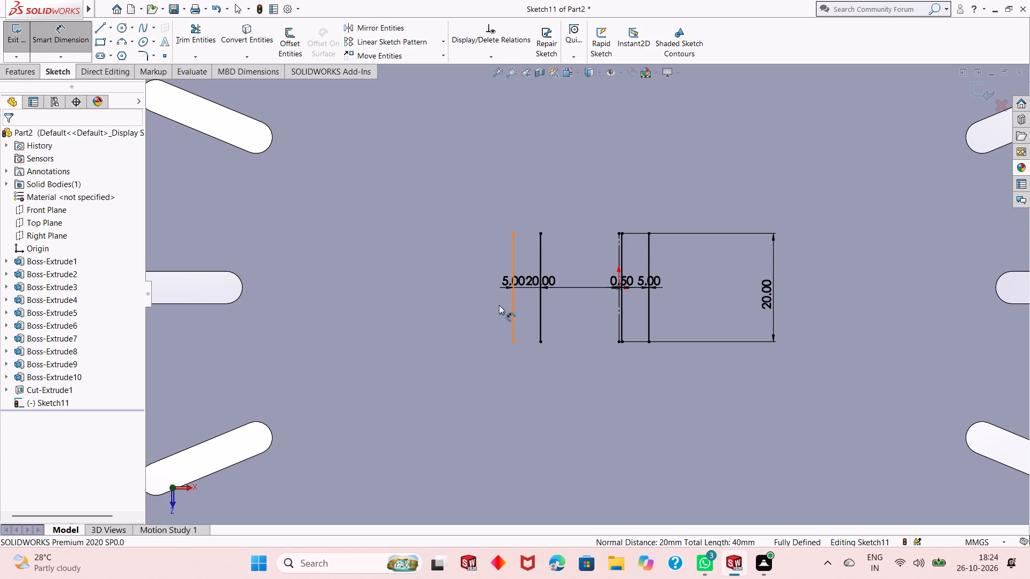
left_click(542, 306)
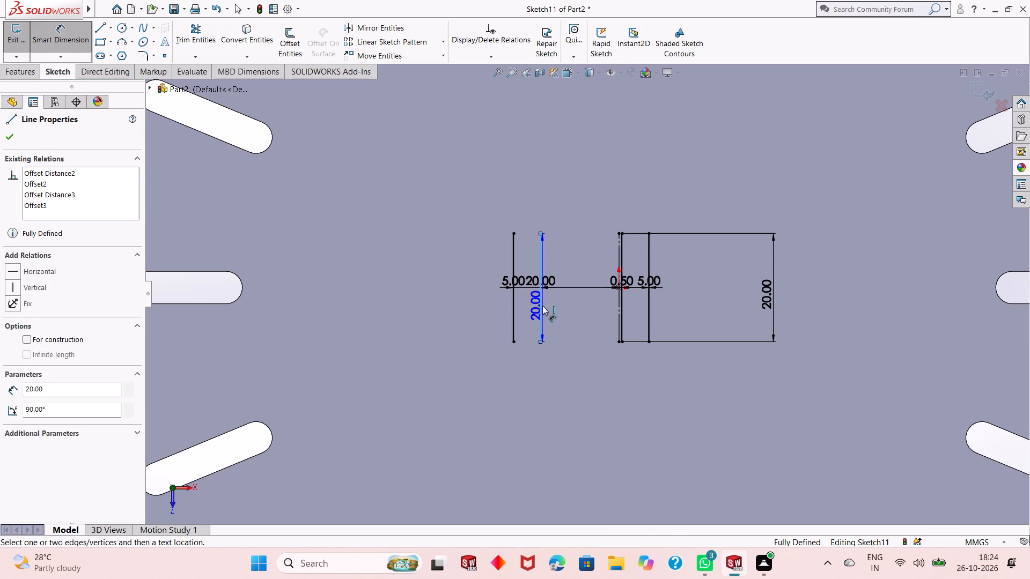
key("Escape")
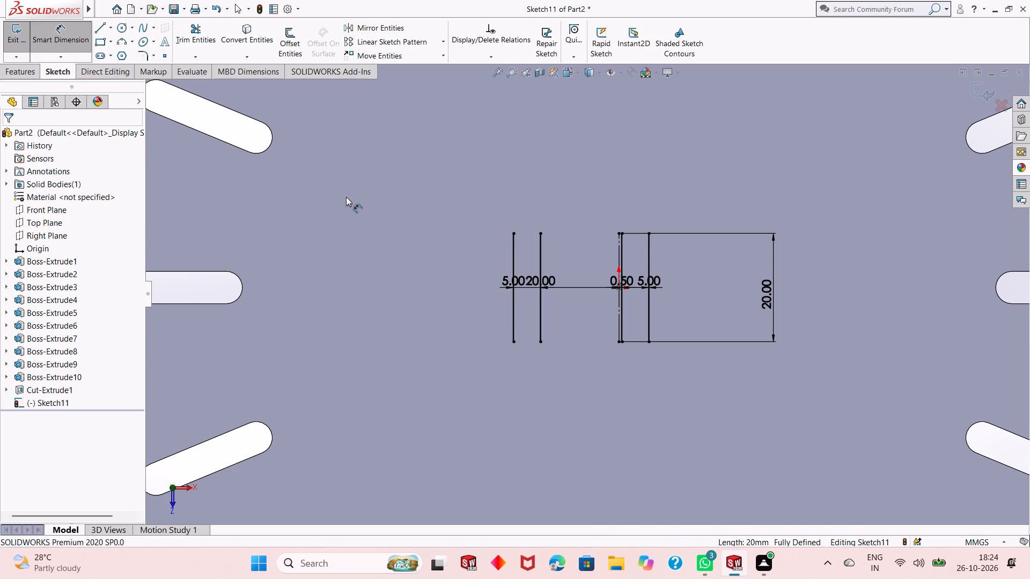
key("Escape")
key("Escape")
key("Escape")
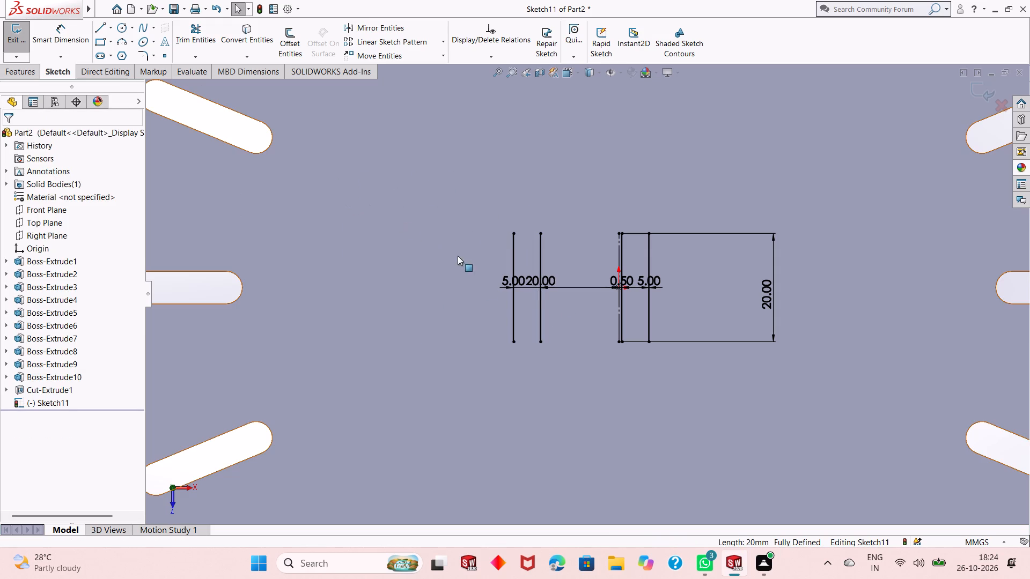
Offset the inner of the two vertical lines across the centerline by 20 mm in reverse, beyond the outermost line.
left_click(541, 252)
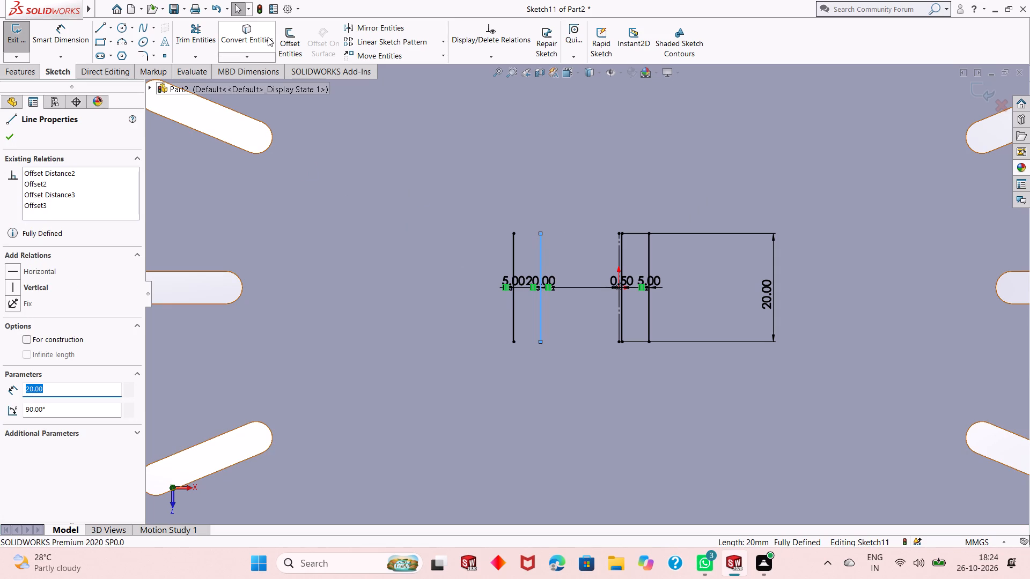
left_click(295, 41)
left_click(36, 203)
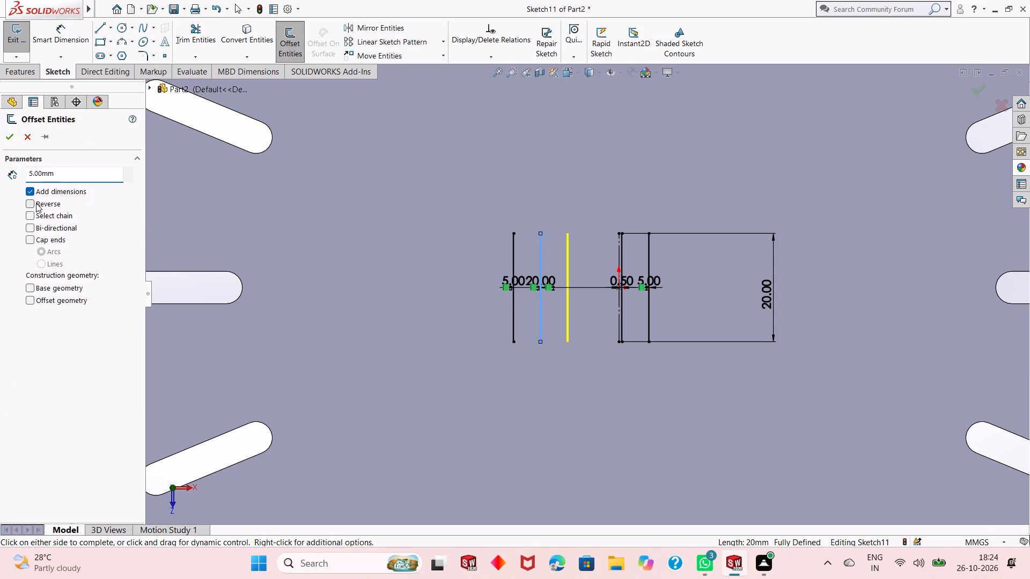
type("20")
key("Return")
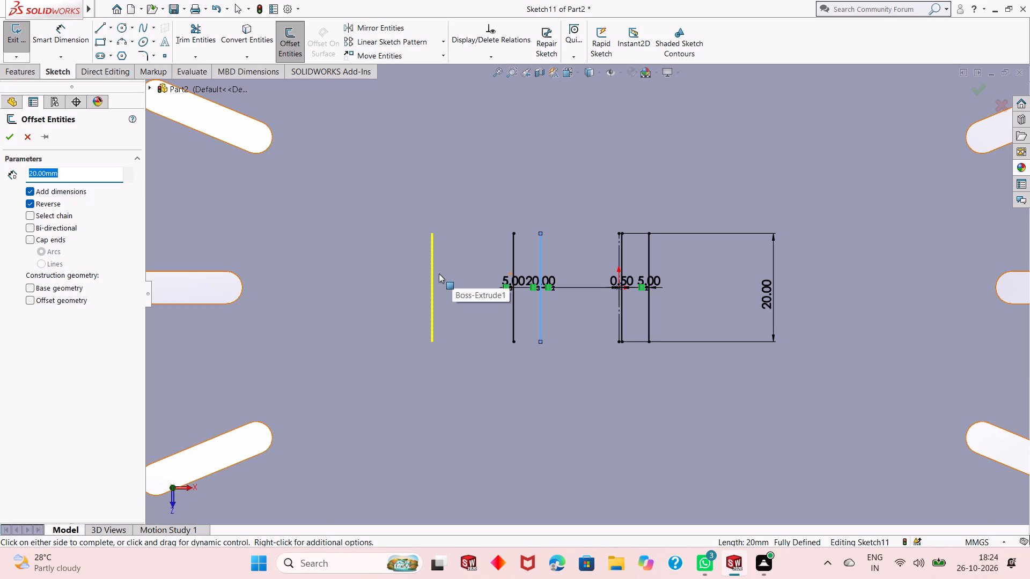
left_click(8, 139)
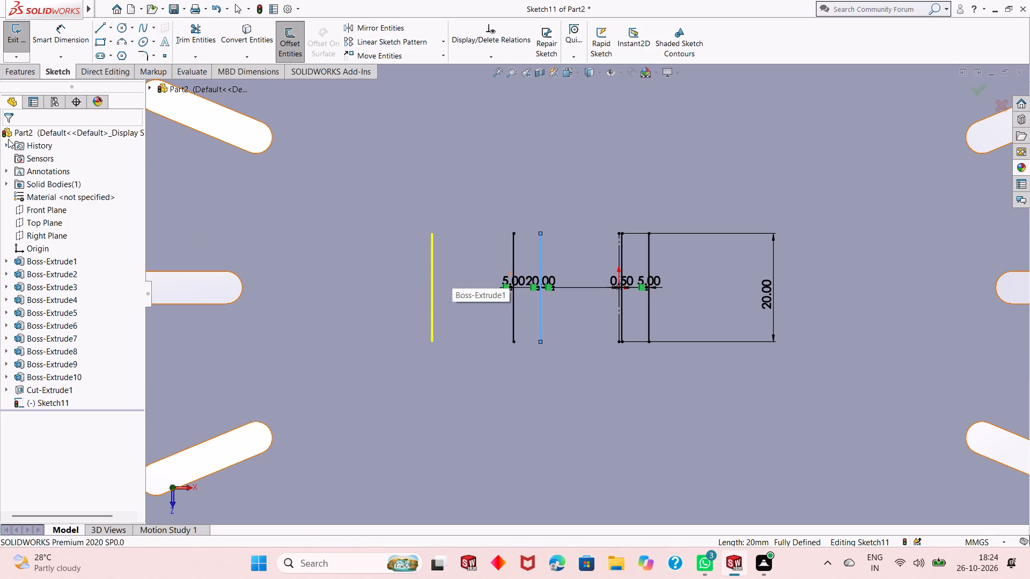
Offset the outermost vertical line on the -X side of the centerline by 20 mm in reverse, farther from the centerline.
left_click(432, 320)
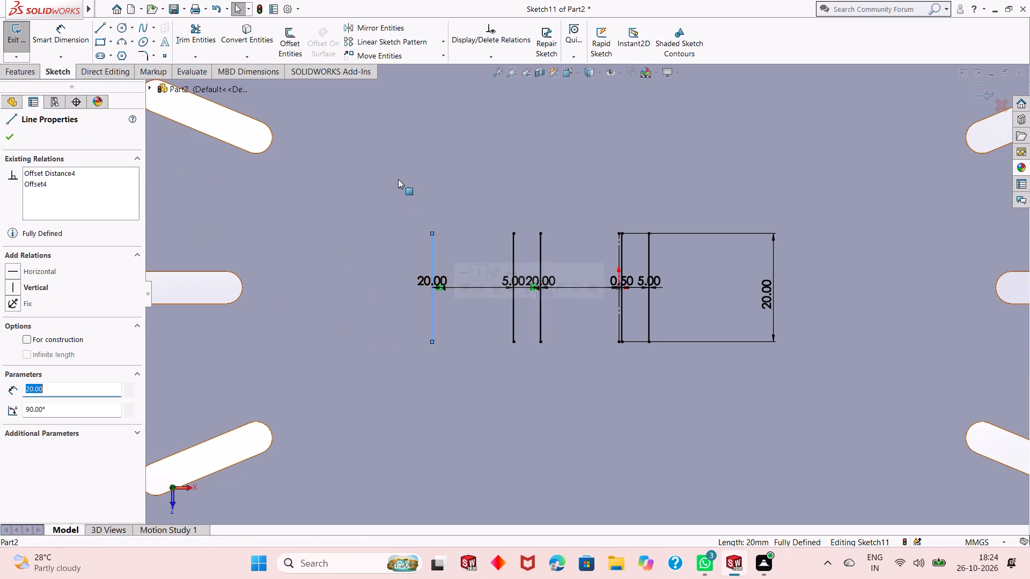
left_click(295, 30)
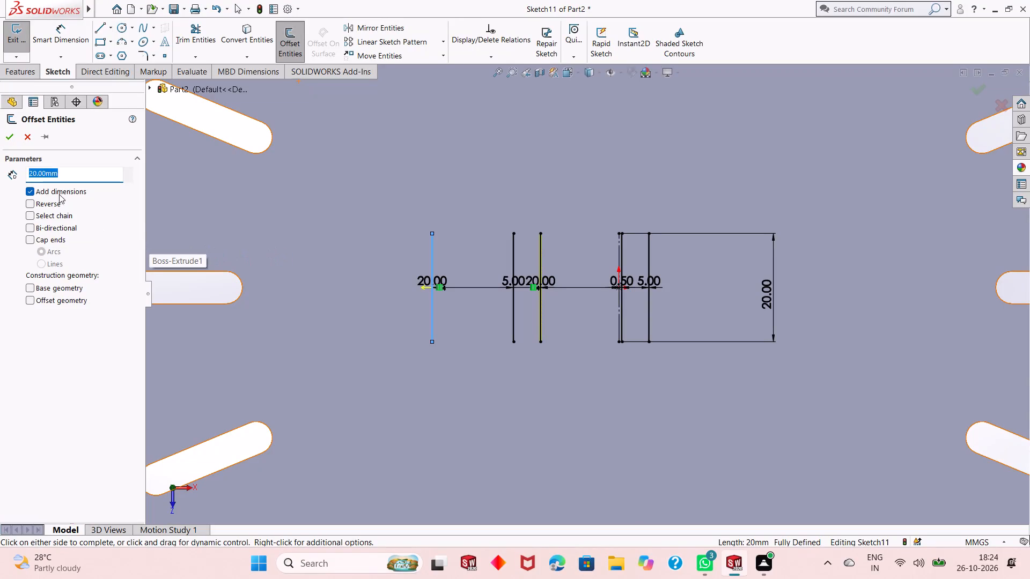
left_click(41, 204)
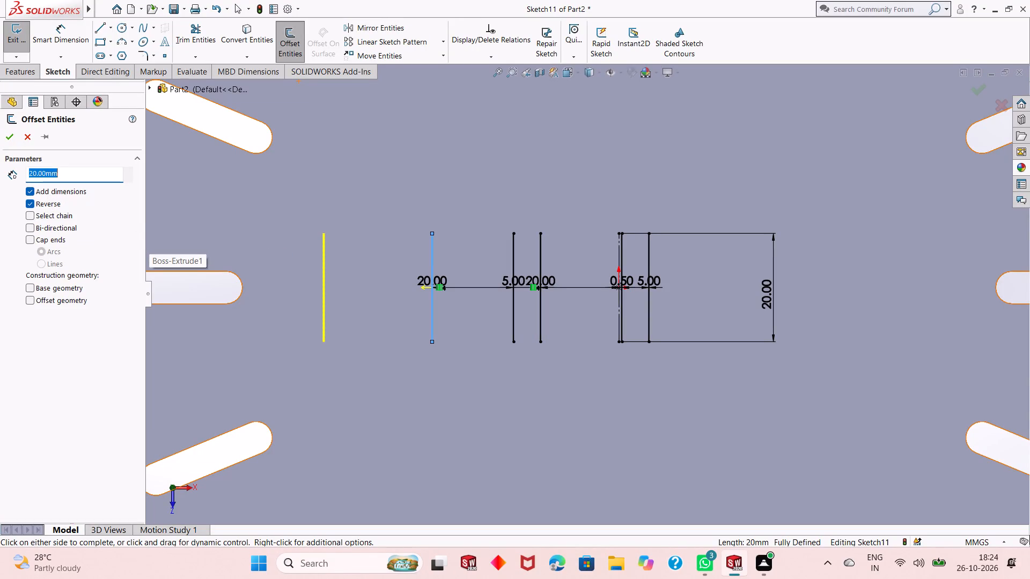
left_click(11, 143)
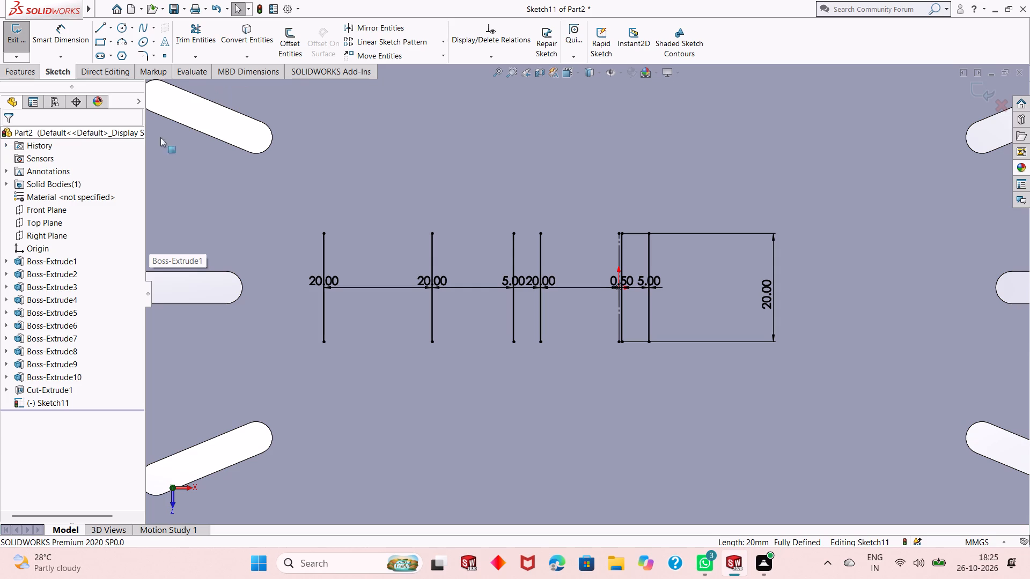
Offset the second-outermost vertical line on the -X side by 5 mm in reverse, away from the centerline.
scroll(435, 269, "up", 1)
scroll(551, 303, "down", 1)
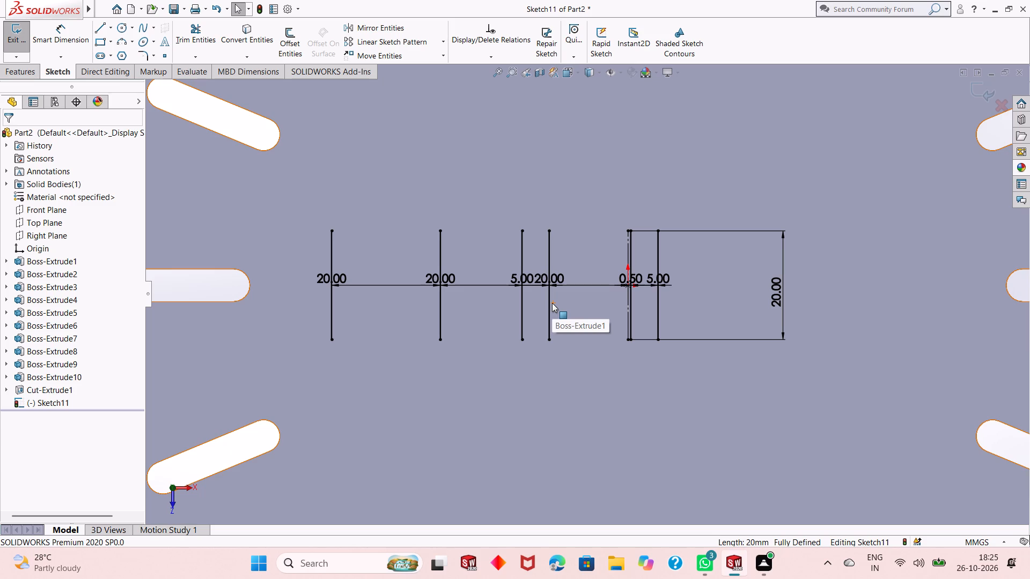
scroll(583, 322, "up", 2)
scroll(583, 316, "down", 2)
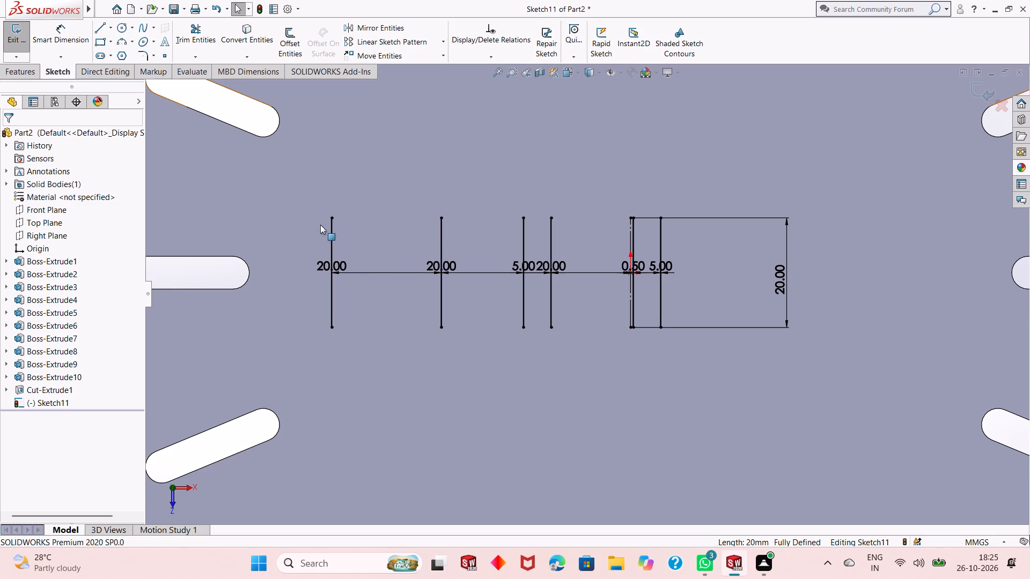
left_click(440, 224)
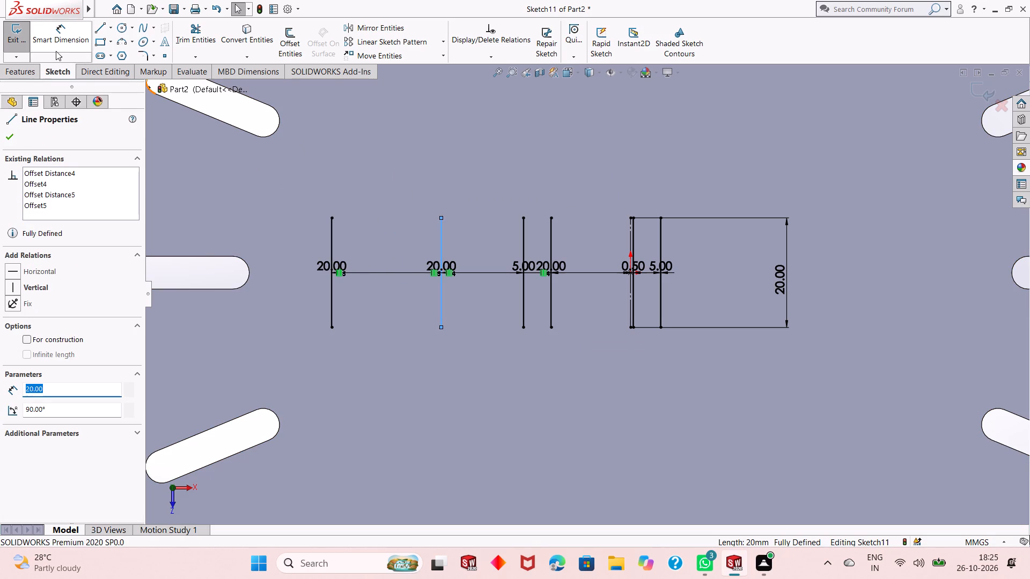
left_click(283, 51)
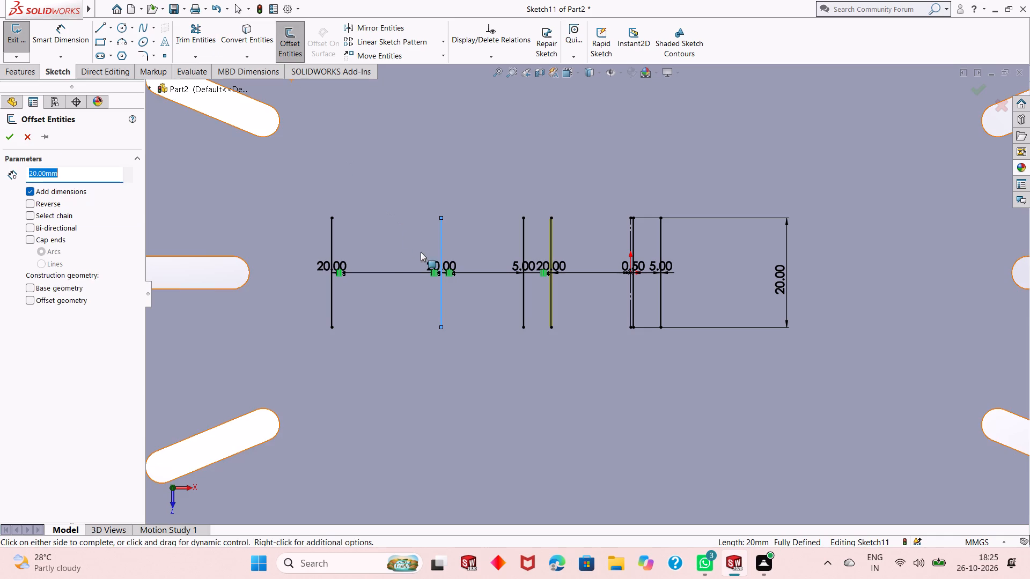
left_click(46, 203)
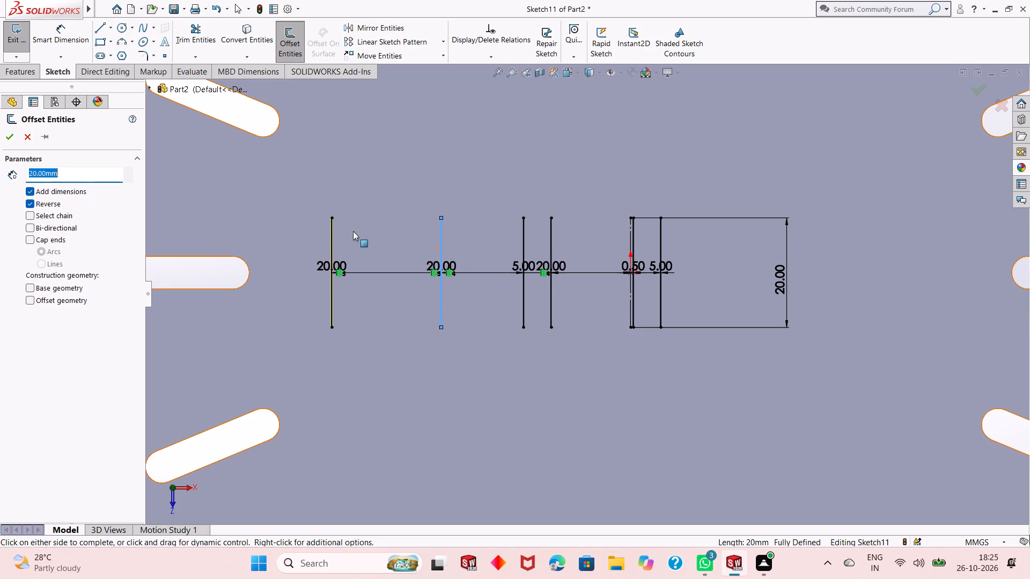
key("5")
key("Return")
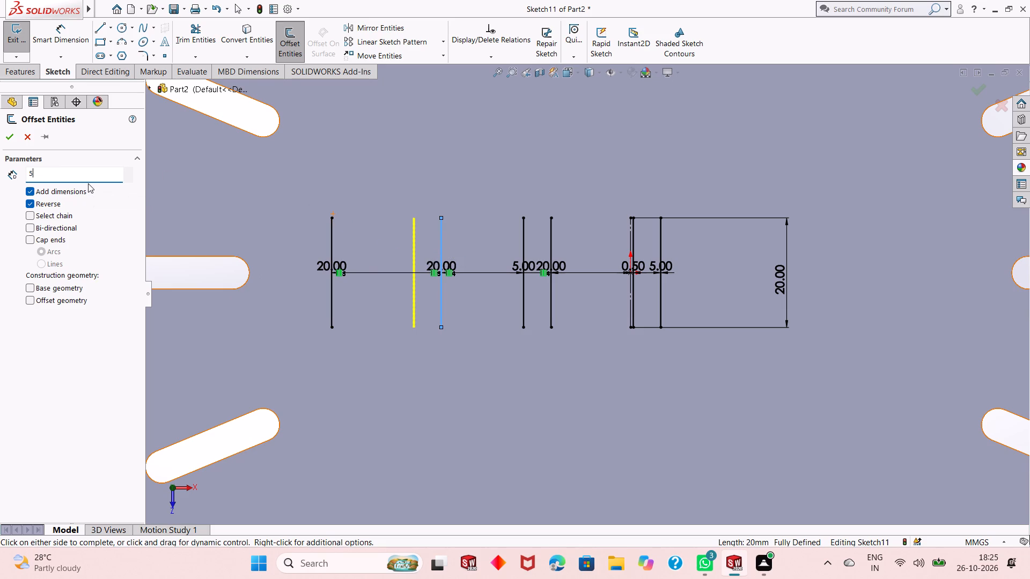
left_click(12, 137)
Offset the outermost vertical line on the -X side by 5 mm in reverse, farther from the centerline.
left_click(329, 244)
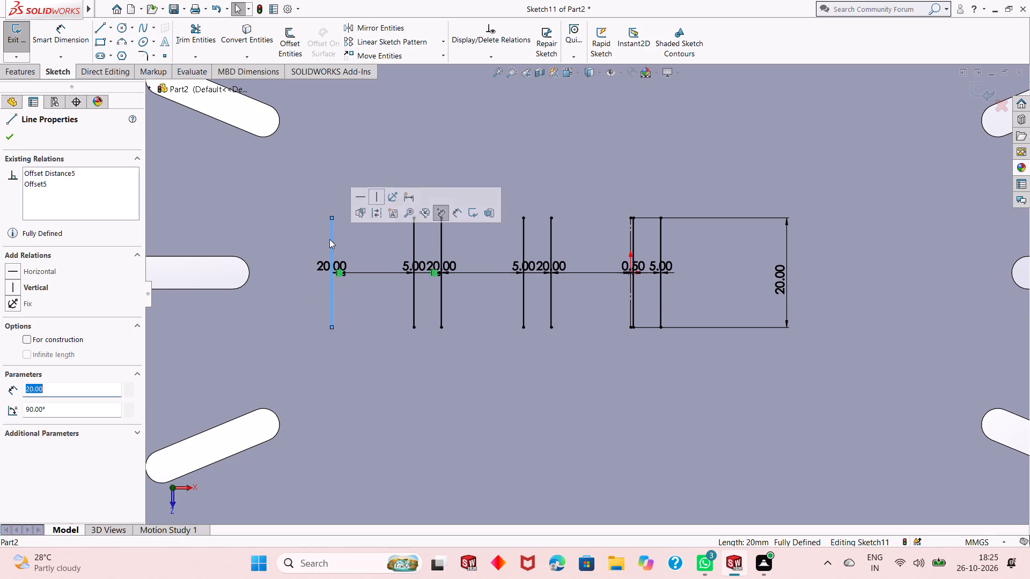
left_click(289, 58)
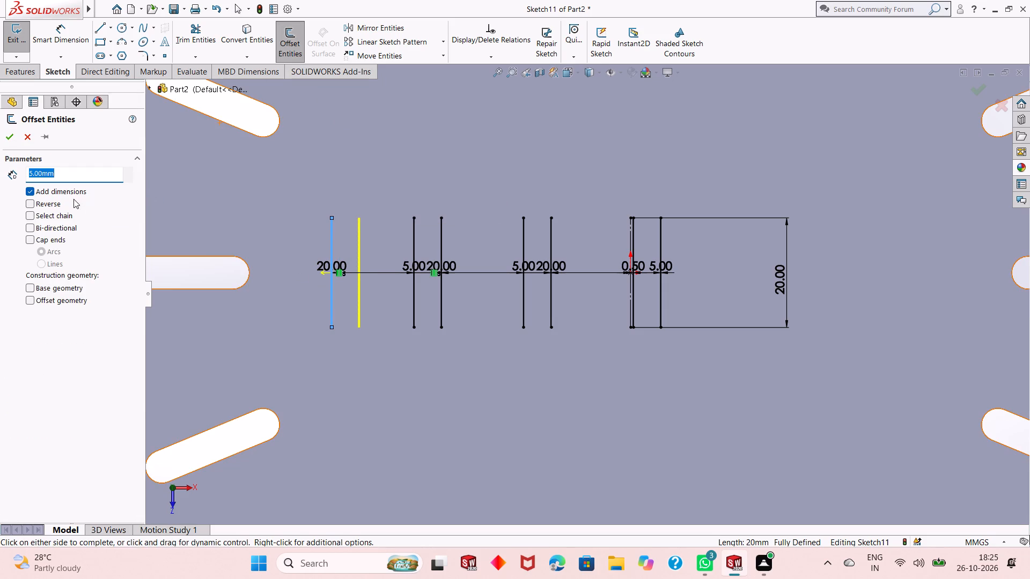
left_click(60, 202)
left_click(11, 131)
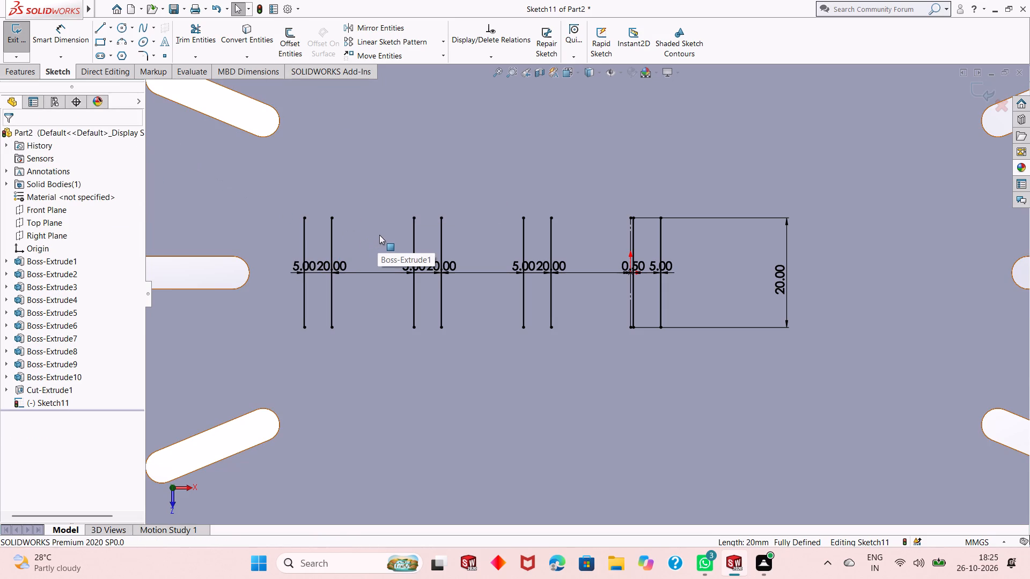
Check the spacing between the inner lines of the two outermost -X pairs with Smart Dimension, without placing a dimension.
scroll(459, 271, "up", 1)
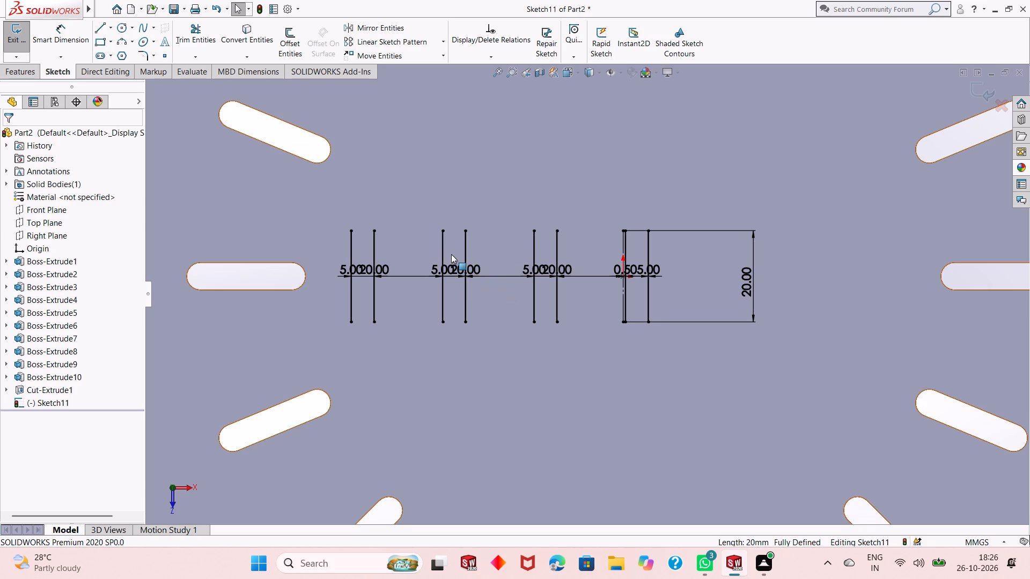
scroll(502, 280, "up", 1)
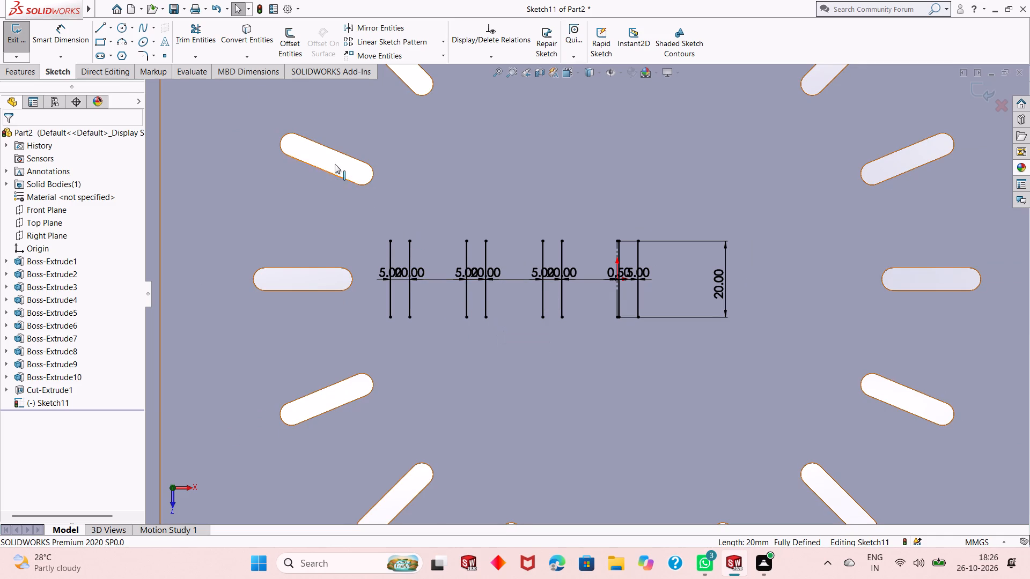
left_click(74, 42)
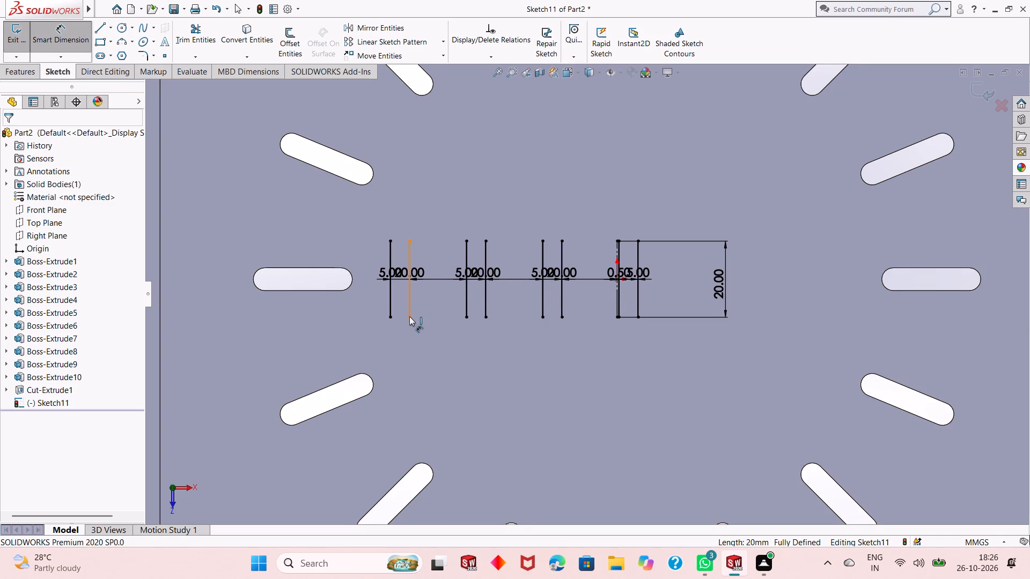
left_click(409, 316)
left_click(484, 317)
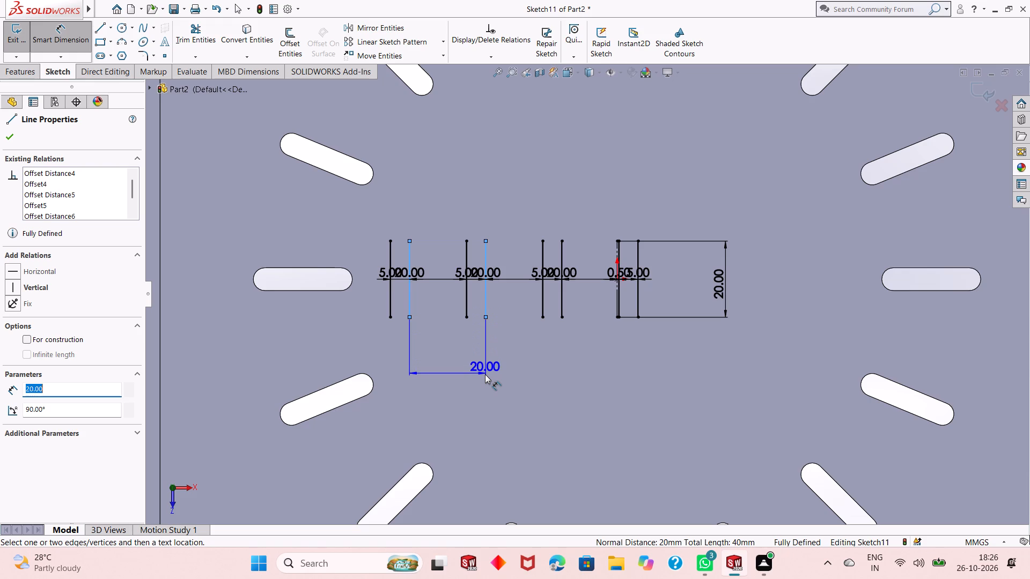
key("Escape")
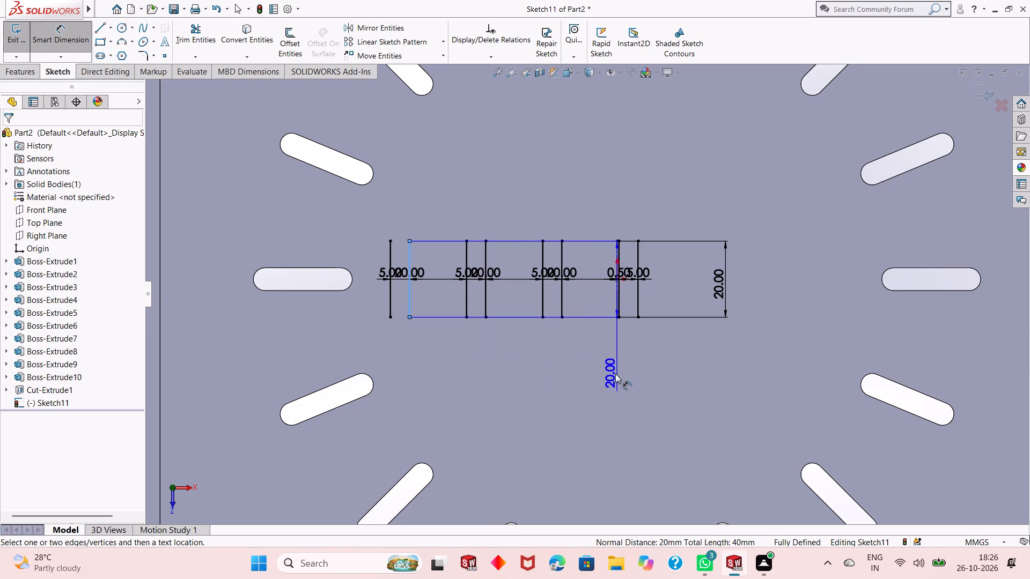
key("Escape")
key("Escape")
key("Escape")
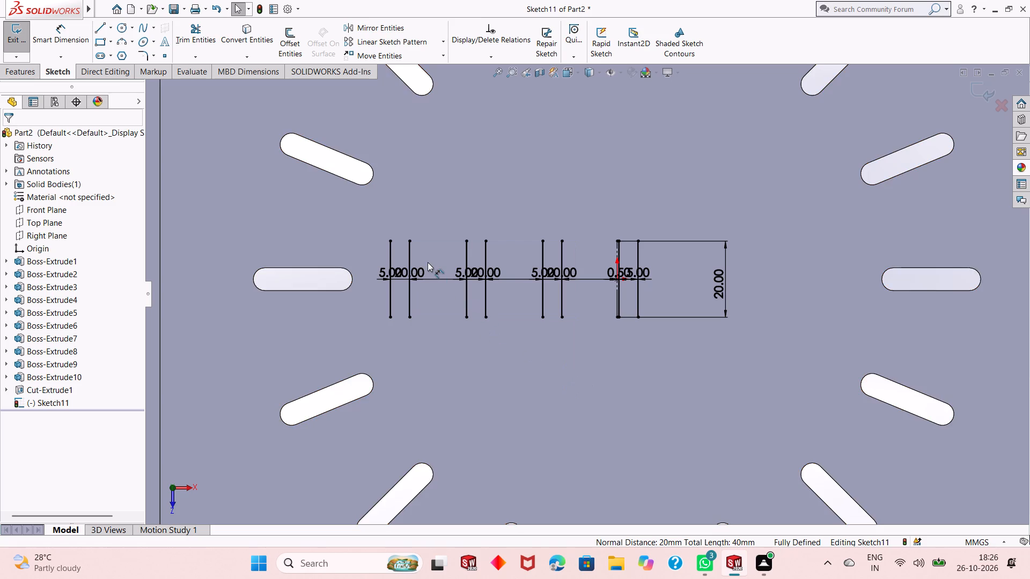
Move the 20 mm line-height dimension to the -X side of the centerline, close beside it.
scroll(428, 262, "down", 2)
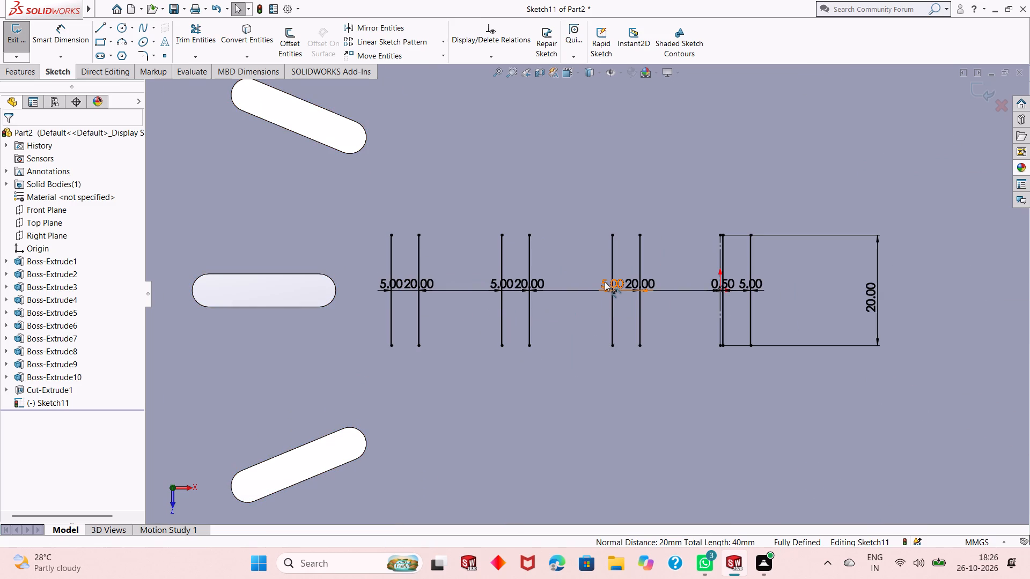
scroll(722, 277, "down", 2)
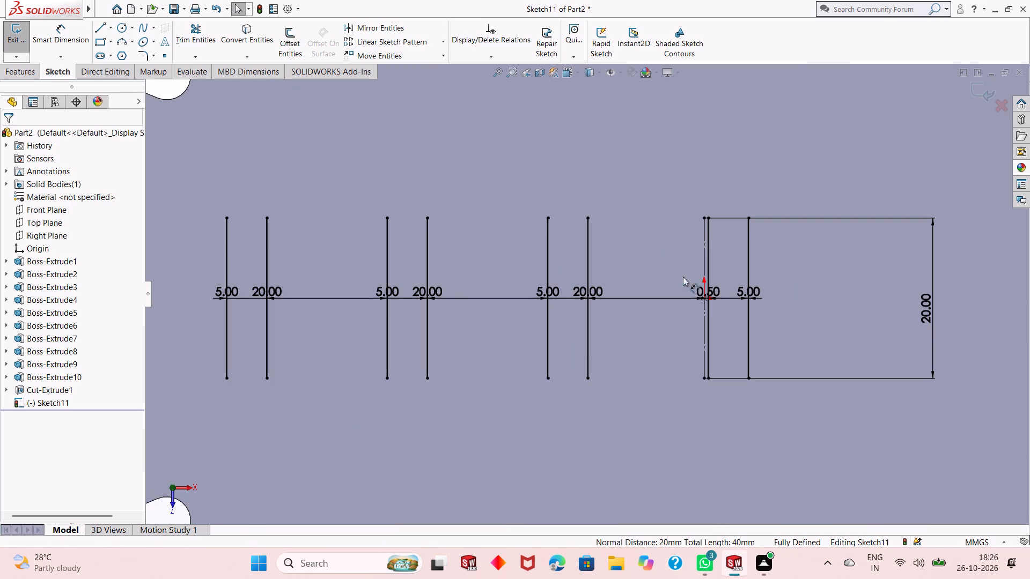
scroll(626, 282, "up", 3)
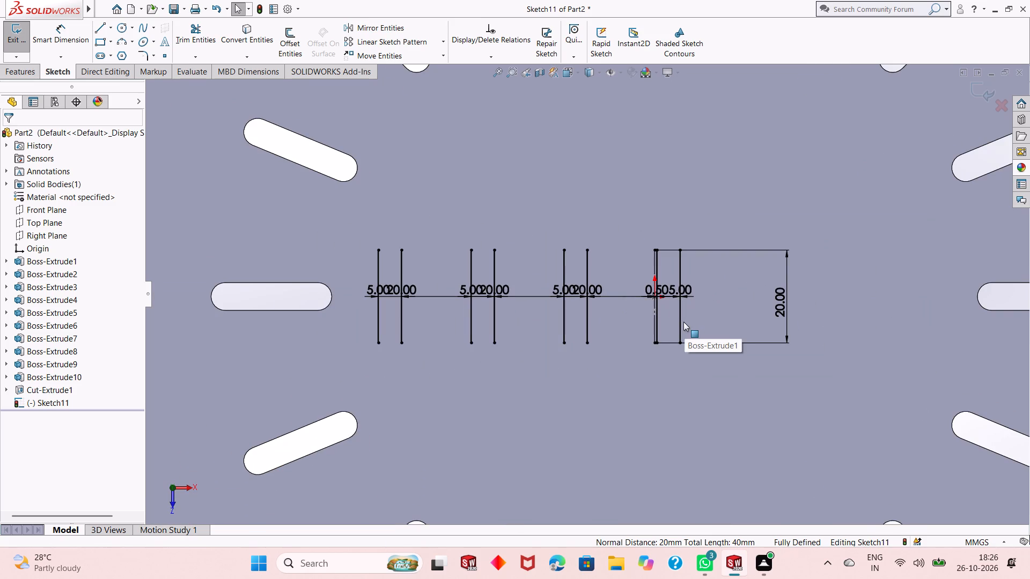
left_click_drag(779, 305, 633, 326)
key("Escape")
key("Escape")
key("Escape")
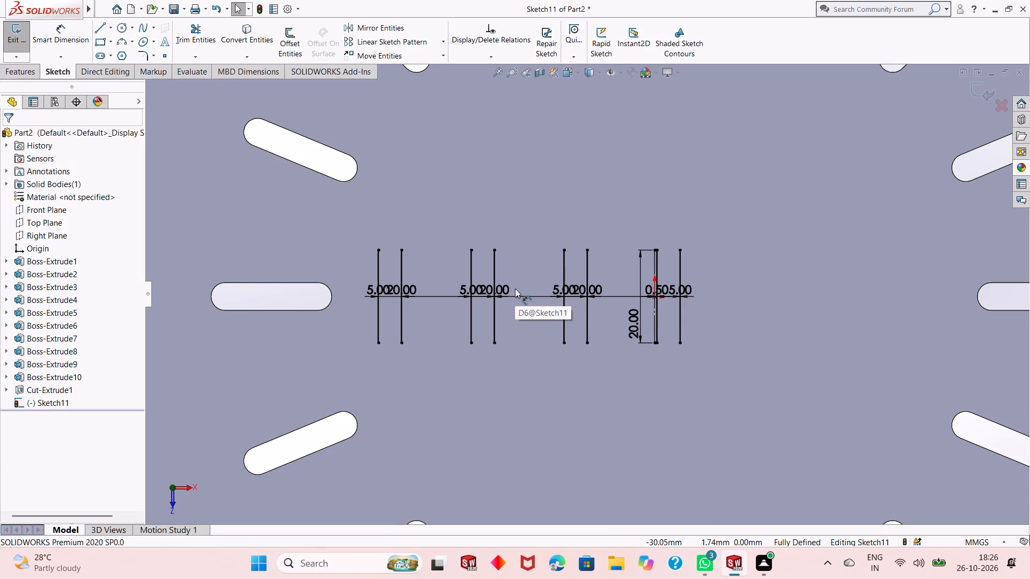
Offset the outermost vertical line on the +X side of the centerline by 20 mm, away from the centerline.
left_click(680, 327)
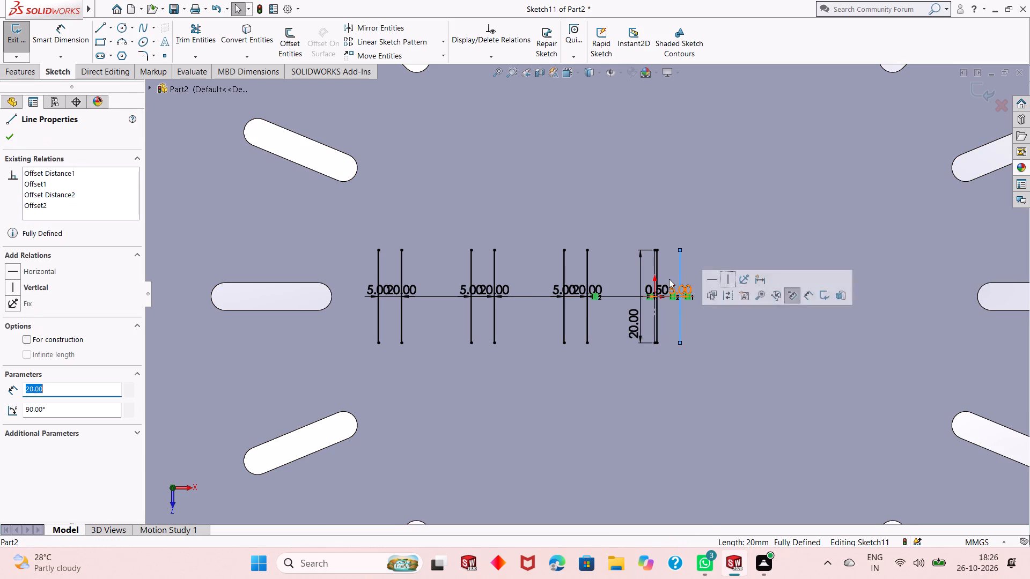
left_click(283, 34)
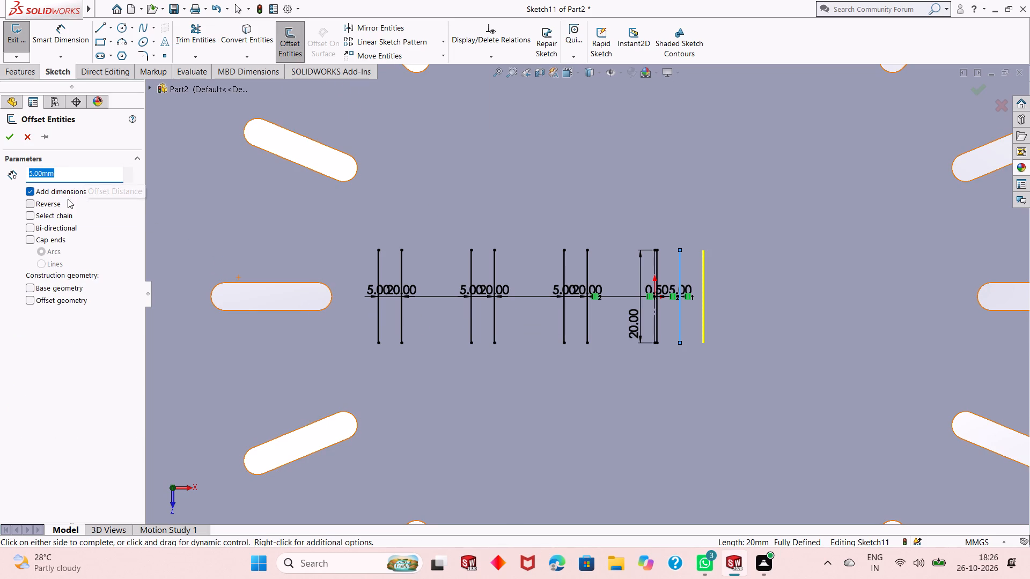
type("20")
key("Return")
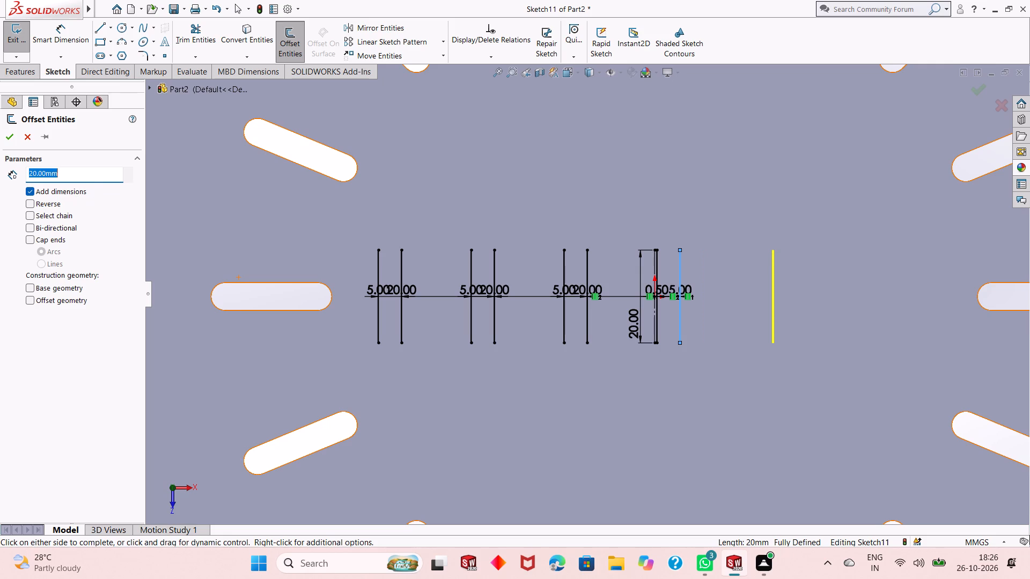
left_click(4, 140)
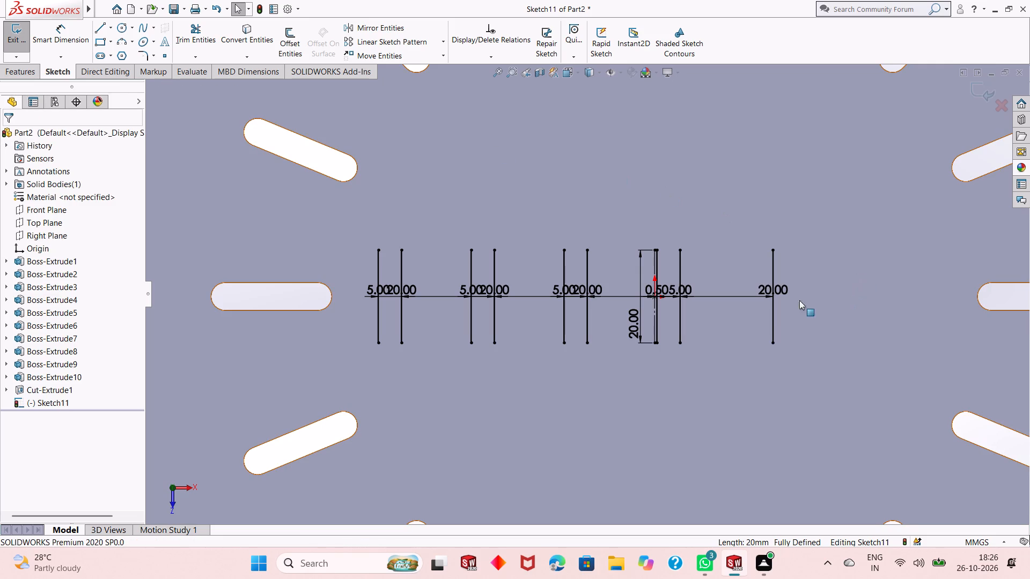
Offset the new outermost +X vertical line by 5 mm in reverse, back toward the centerline.
left_click(773, 310)
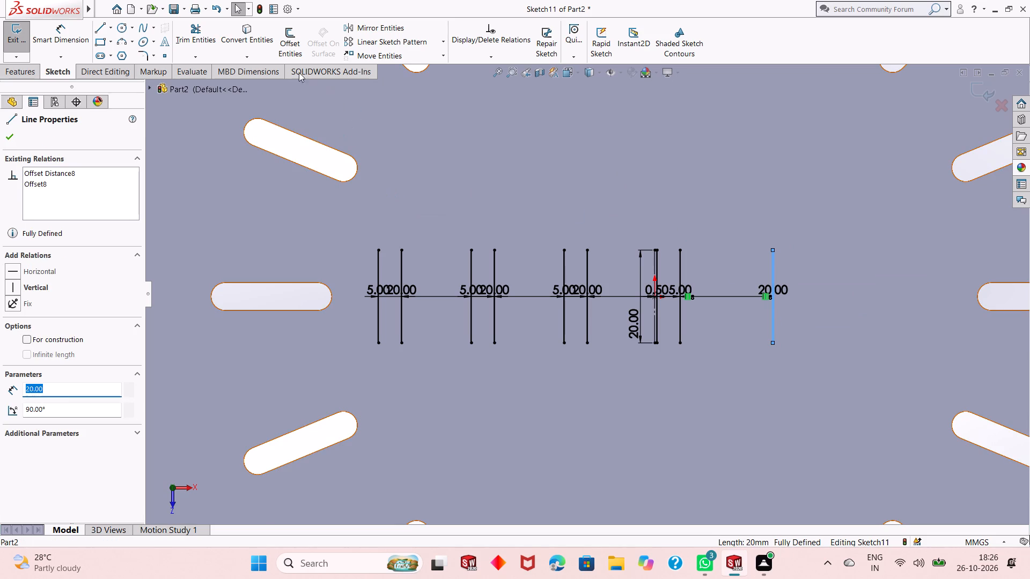
left_click(291, 44)
key("5")
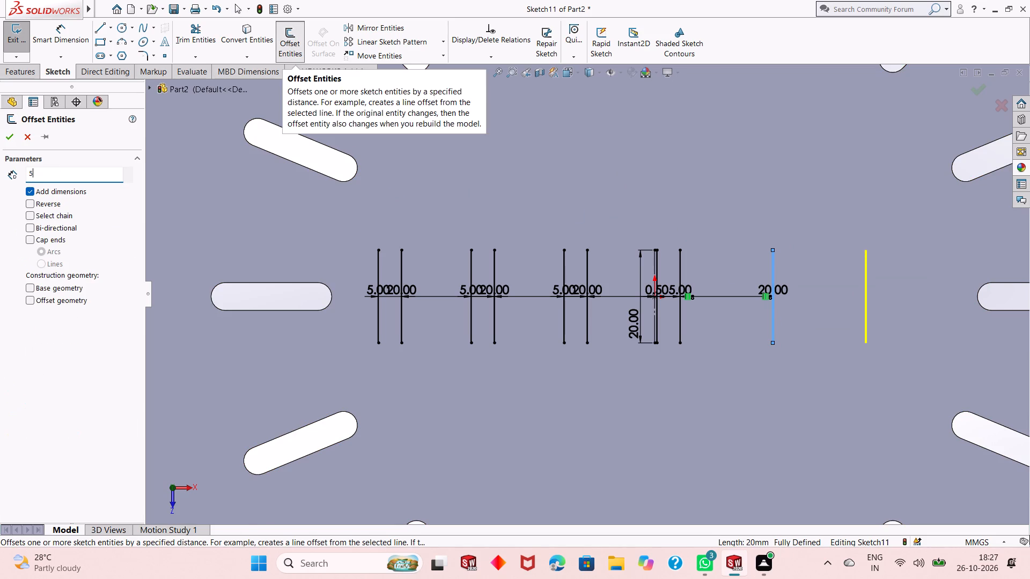
key("Return")
left_click(47, 210)
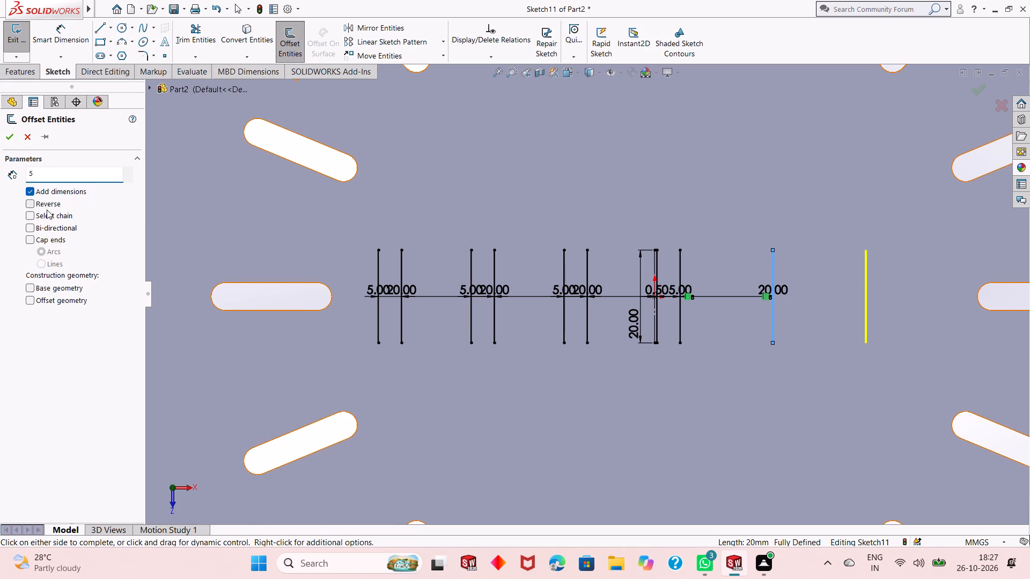
left_click(53, 204)
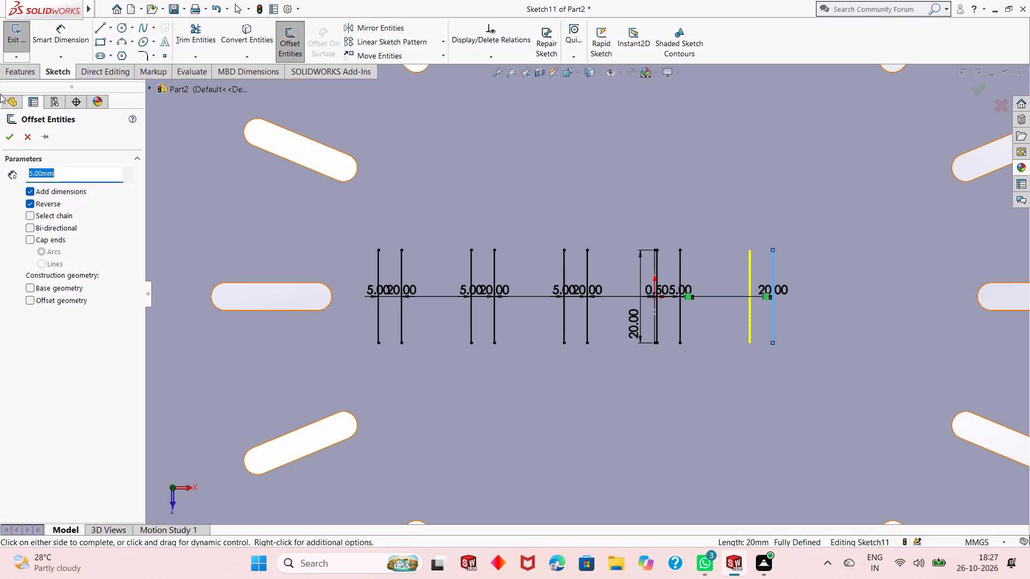
left_click(12, 140)
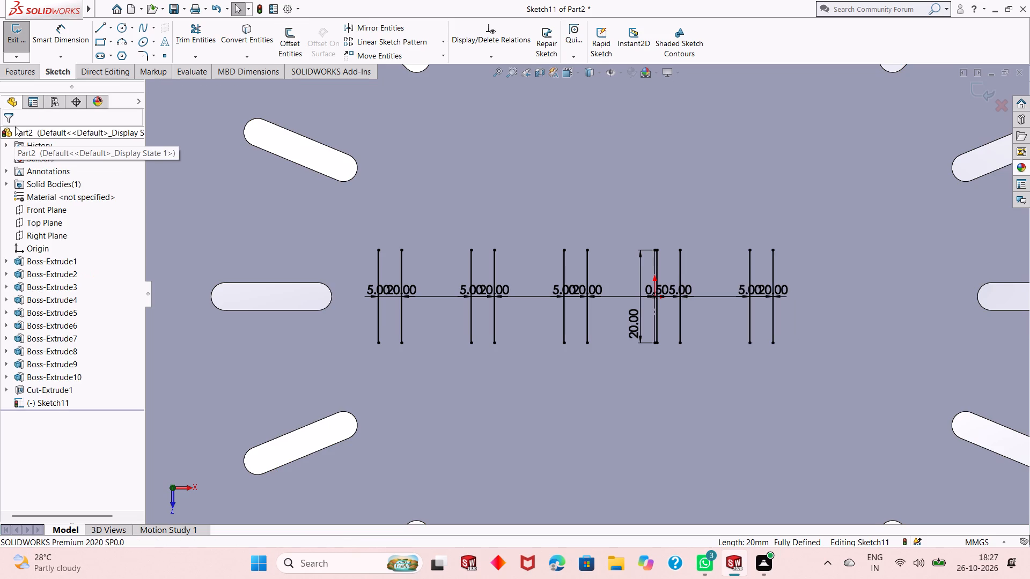
Offset the outermost vertical line on the +X side of the centerline by 20 mm, away from the centerline.
scroll(614, 353, "up", 3)
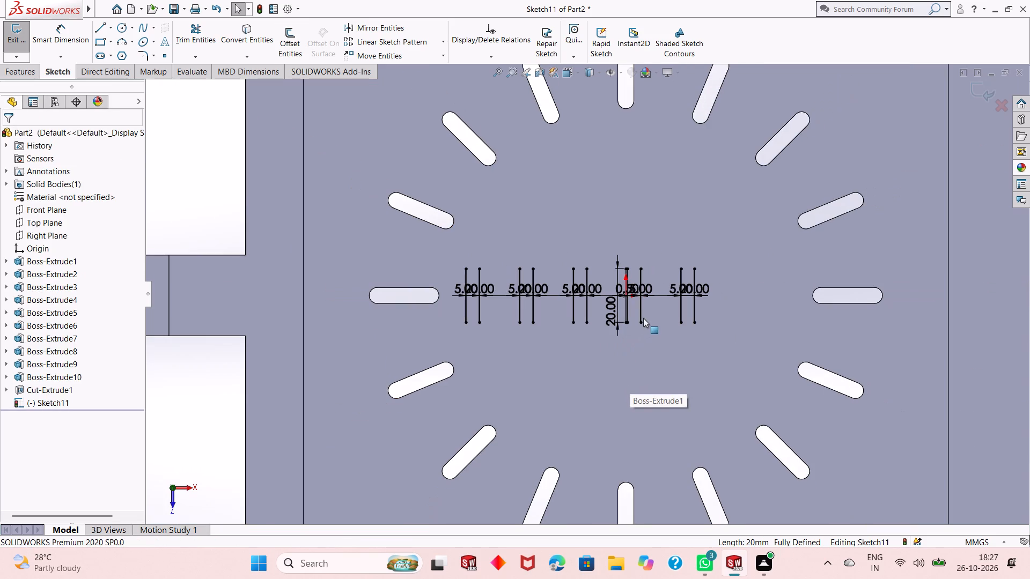
scroll(645, 316, "down", 1)
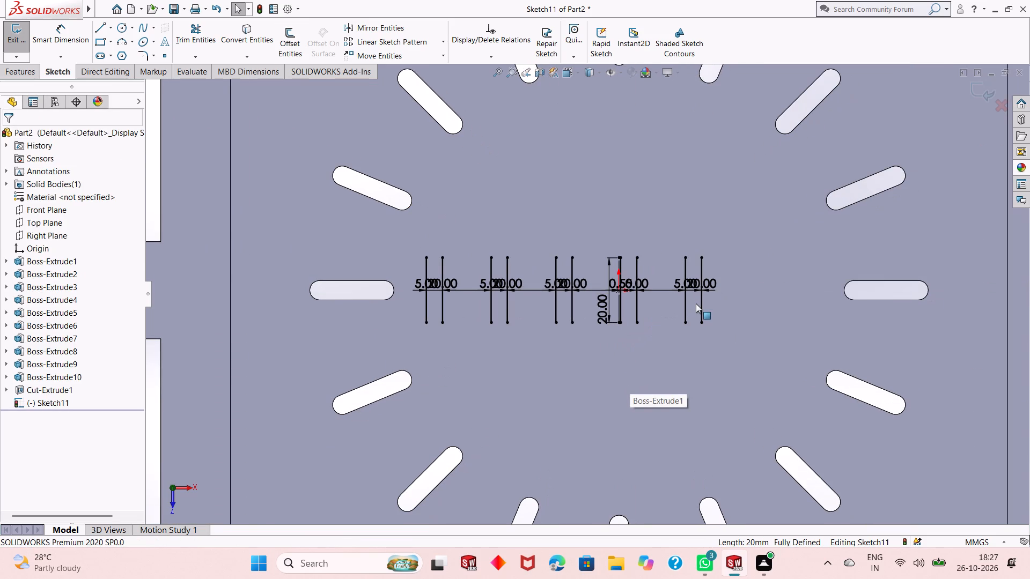
left_click(703, 302)
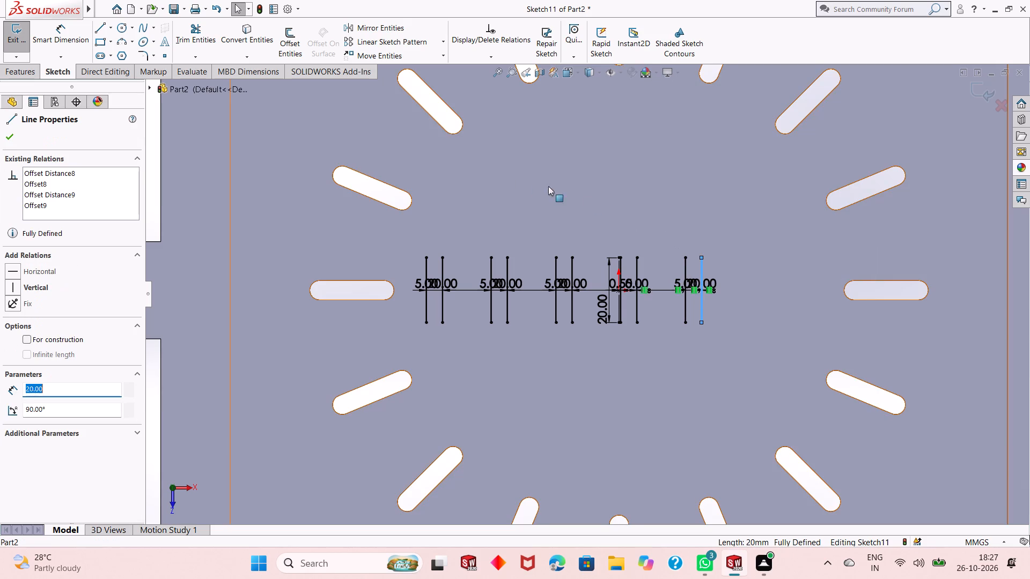
left_click(293, 47)
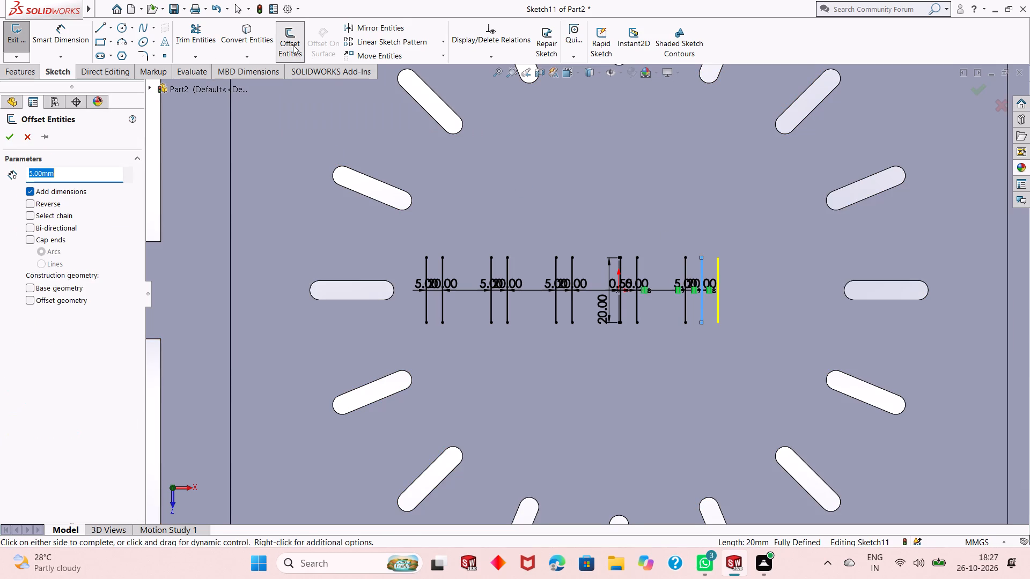
type("20")
key("Return")
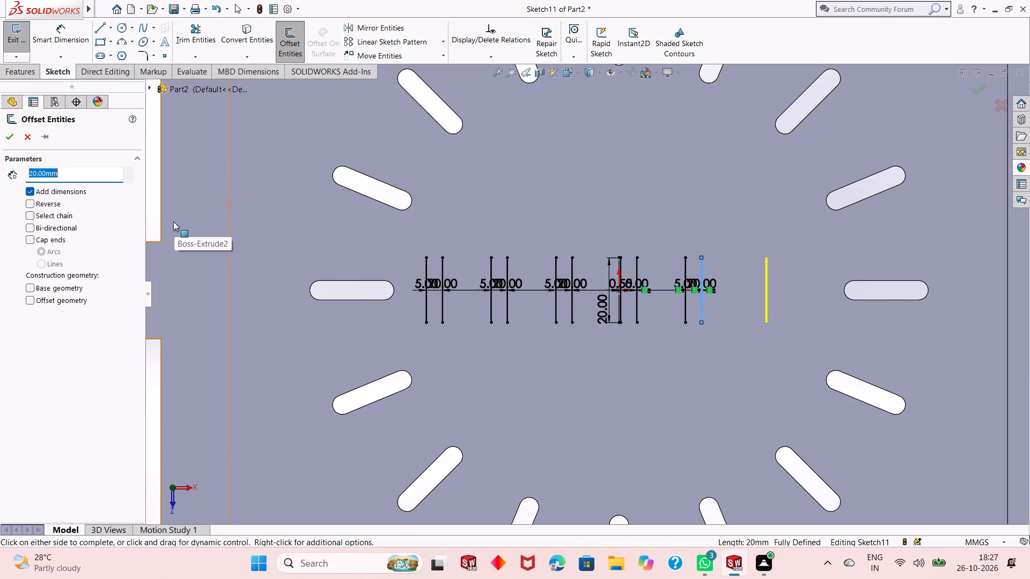
left_click(13, 137)
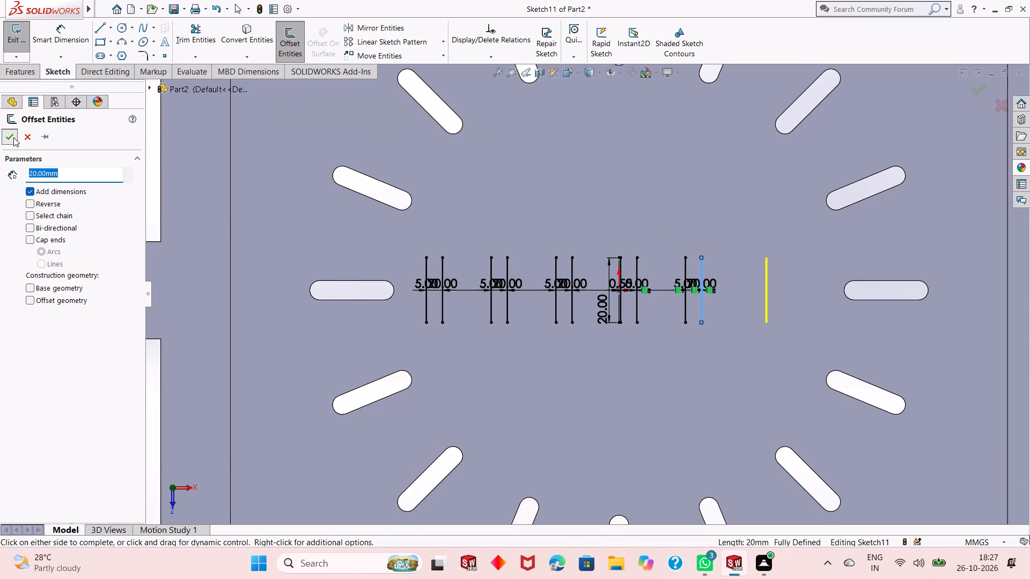
Offset the new outermost +X vertical line by 5 mm in reverse, back toward the centerline.
left_click(769, 302)
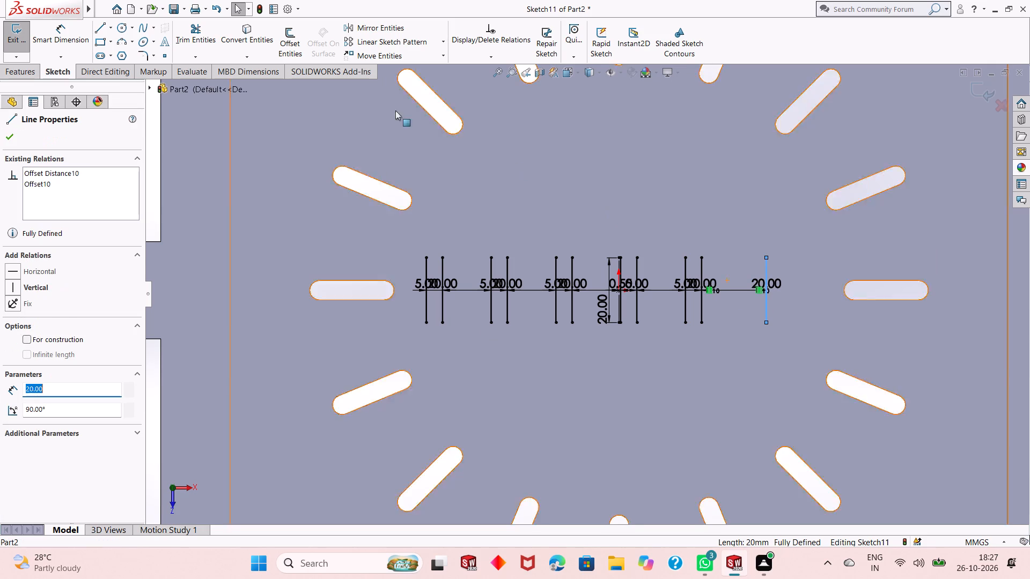
left_click(293, 39)
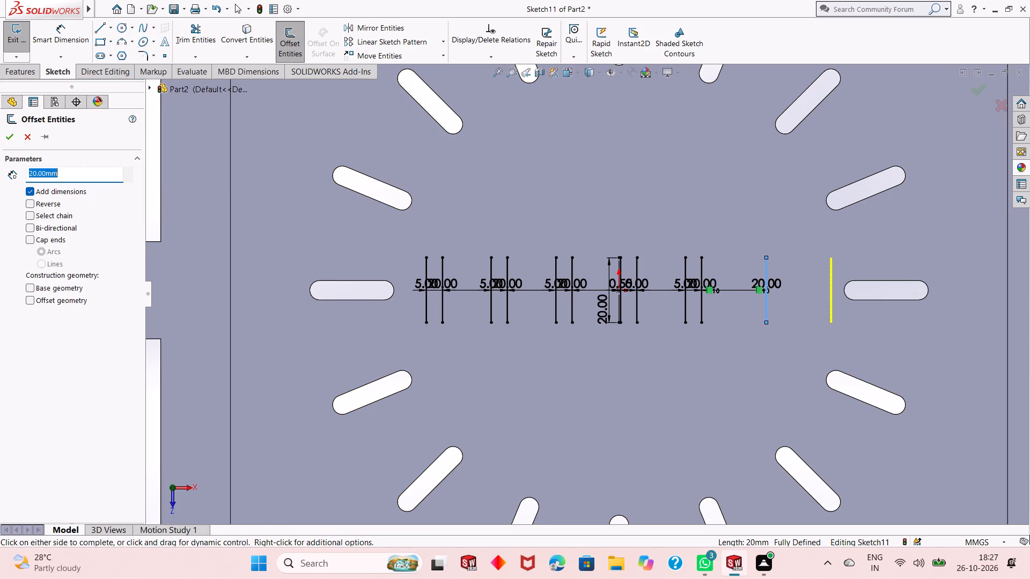
key("5")
key("Return")
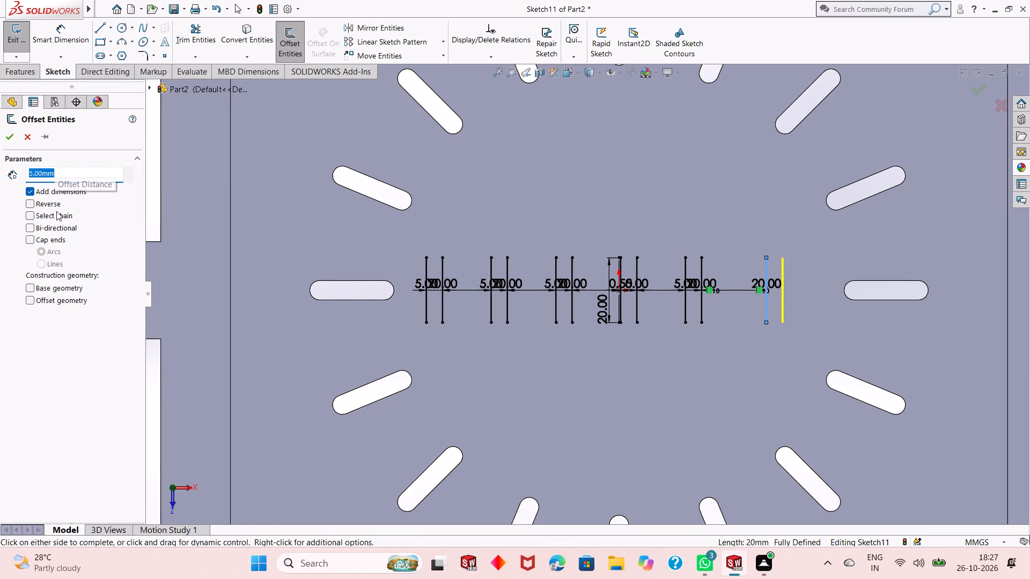
left_click(58, 203)
left_click(12, 137)
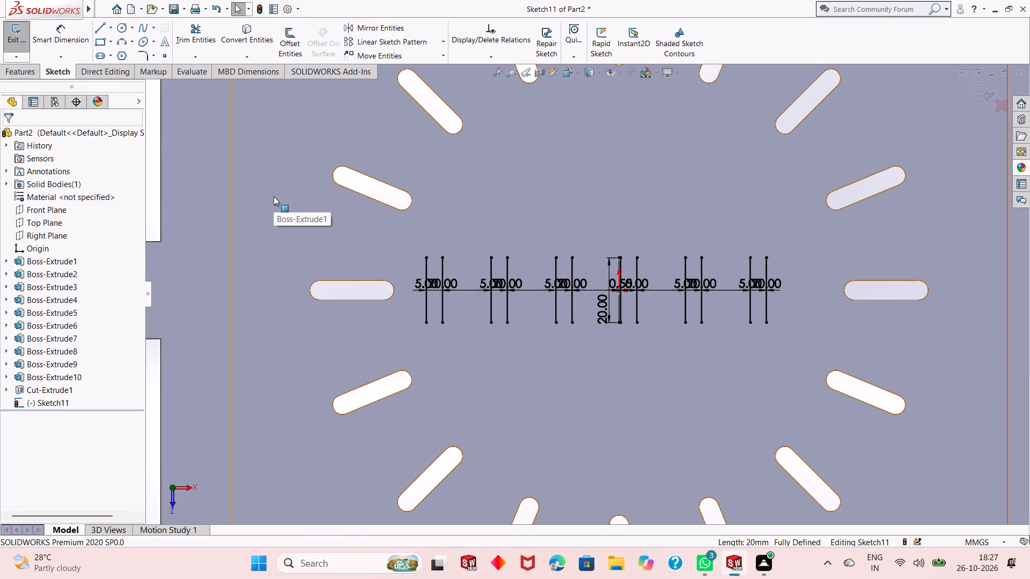
Draw a 5 mm horizontal line joining the midpoints of the two vertical lines in the outermost -X pair.
scroll(652, 291, "down", 4)
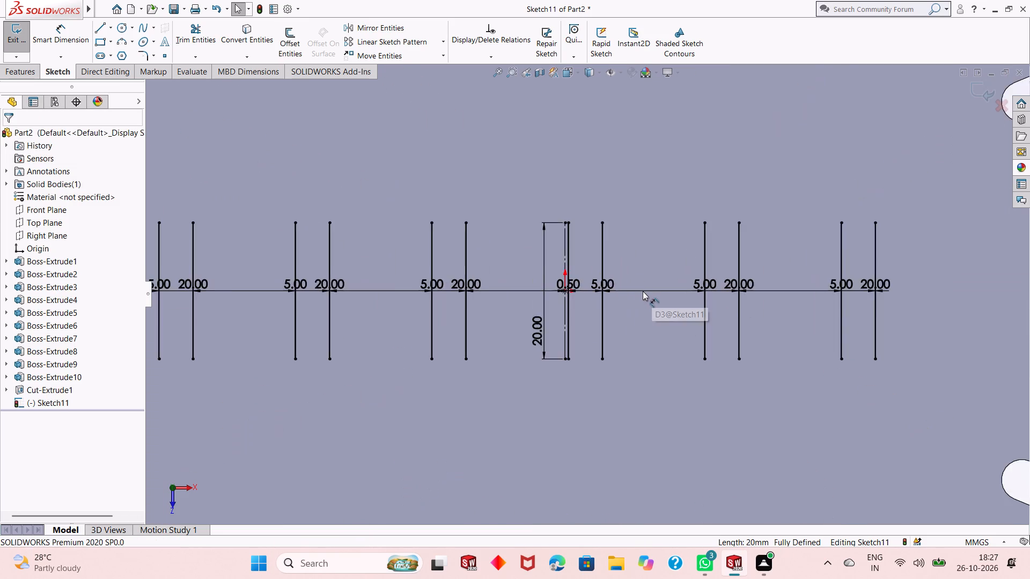
scroll(642, 291, "down", 4)
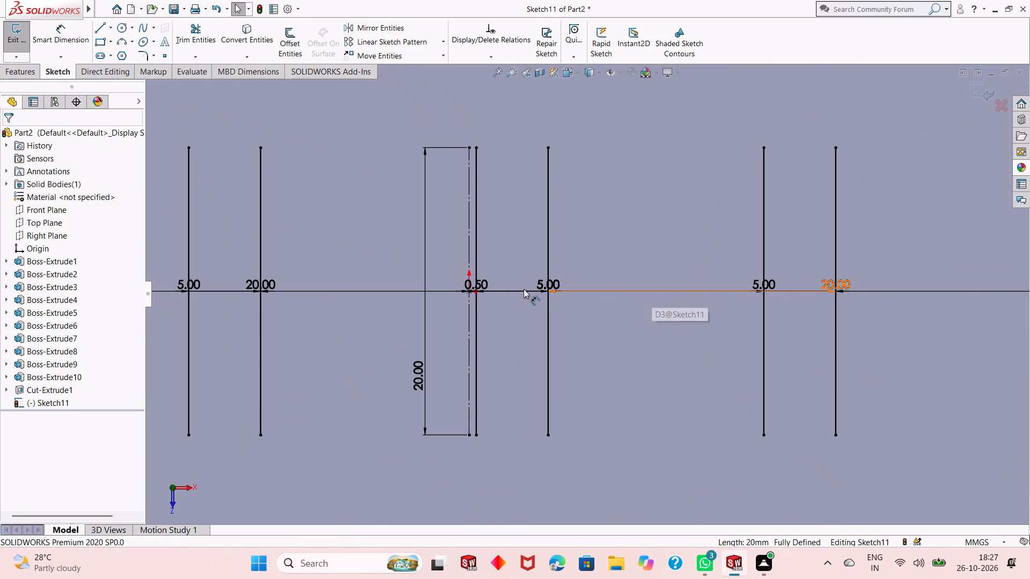
scroll(617, 291, "up", 3)
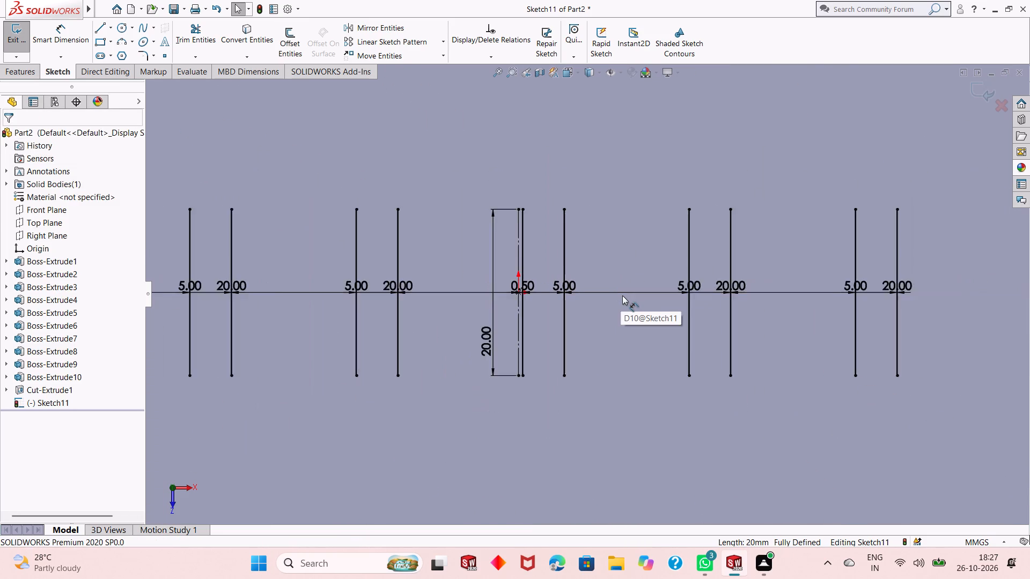
scroll(622, 295, "up", 3)
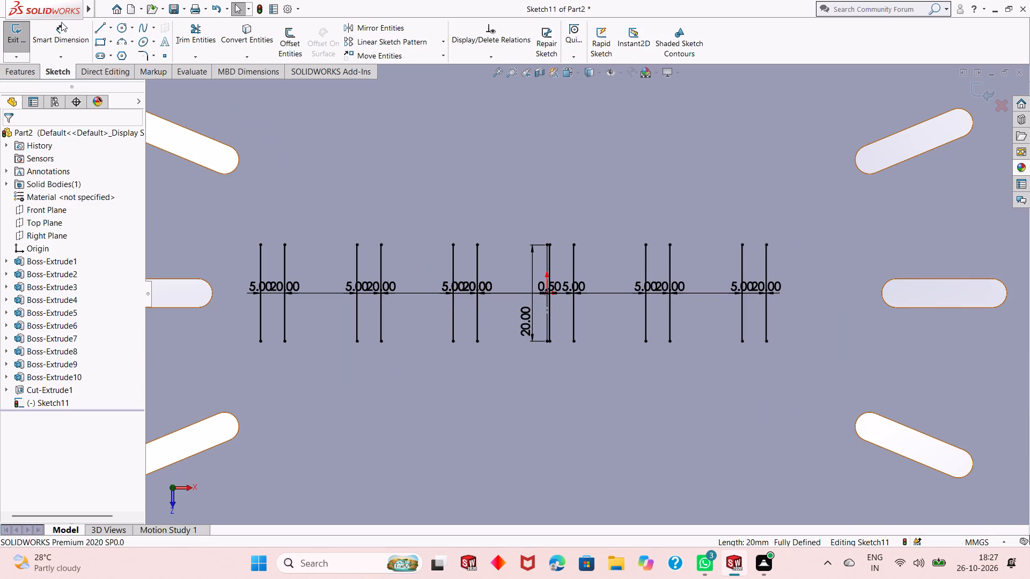
left_click(98, 27)
scroll(242, 306, "down", 4)
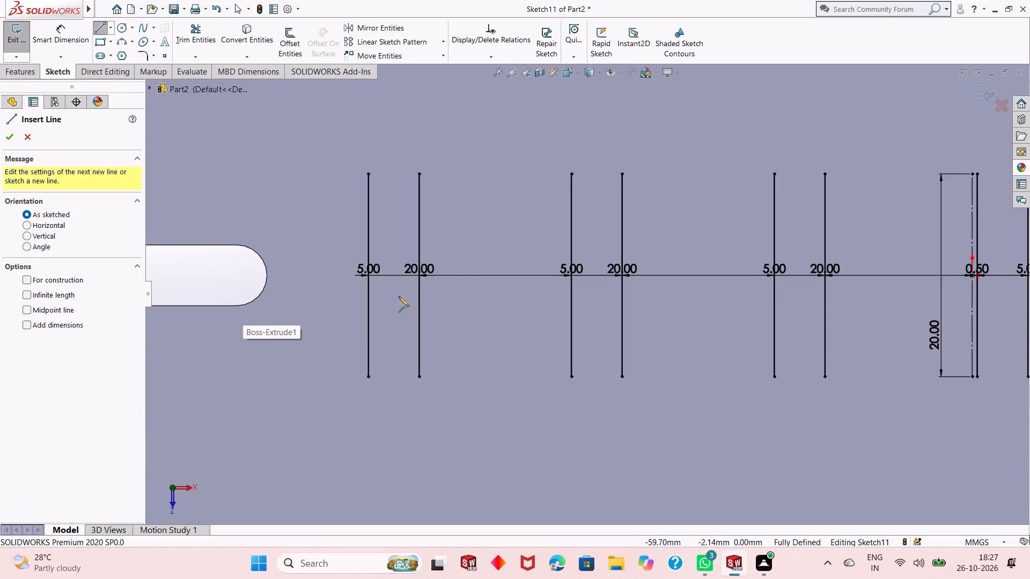
scroll(423, 265, "down", 3)
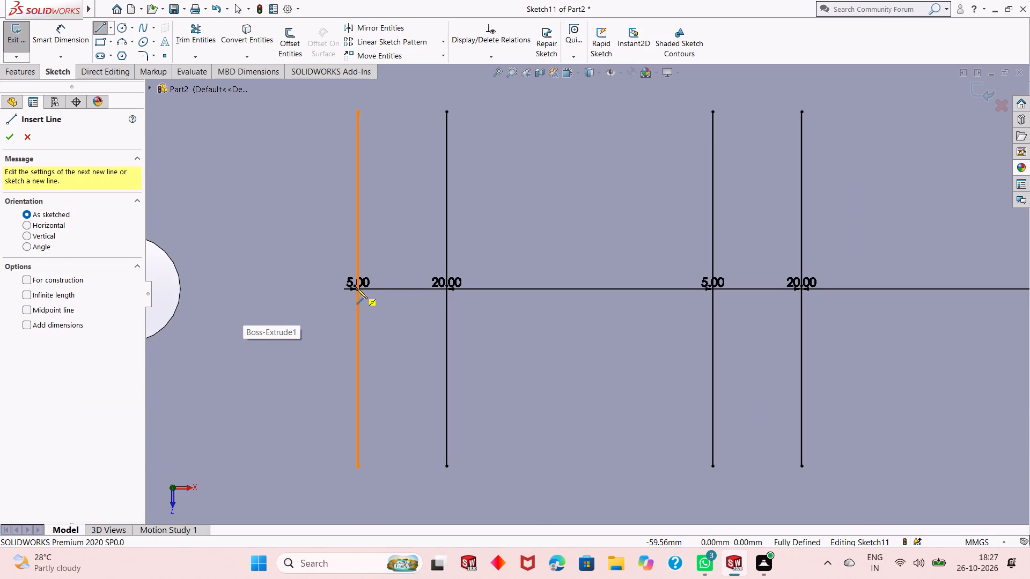
left_click(357, 288)
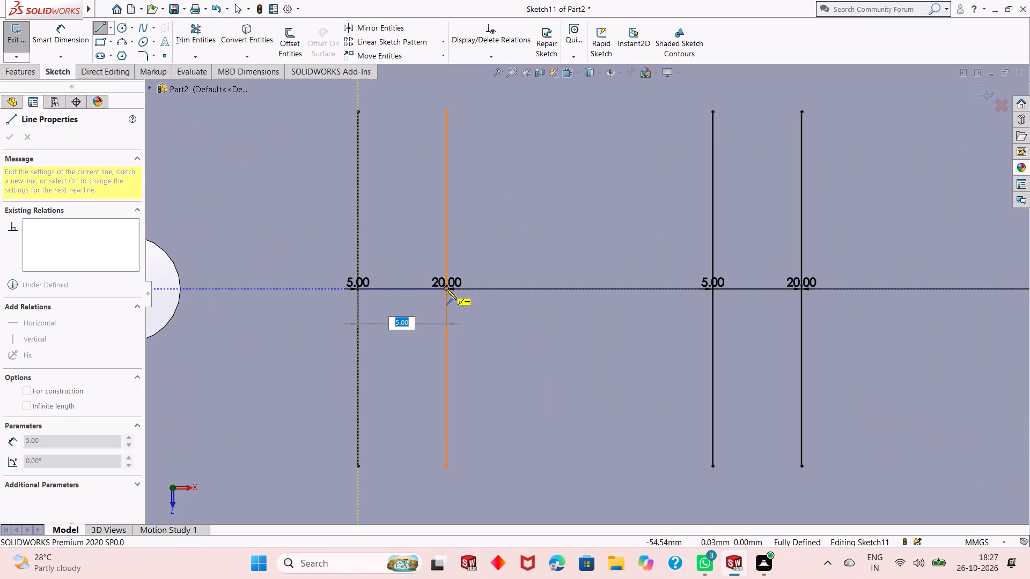
left_click(447, 289)
right_click(488, 262)
left_click(506, 269)
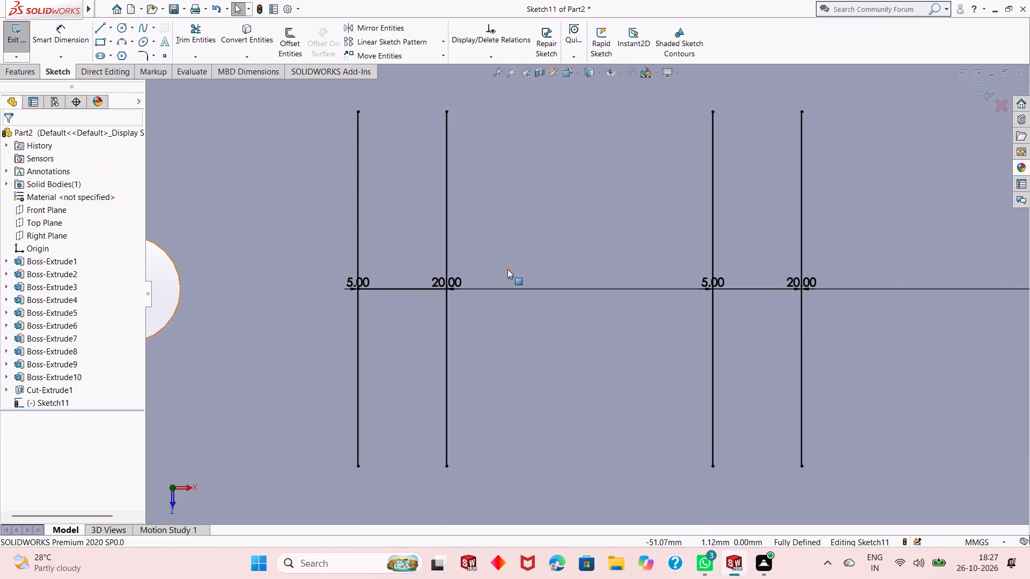
Offset the horizontal connecting line of the outermost -X pair bi-directionally by 6 mm, with dimensions added.
left_click(410, 289)
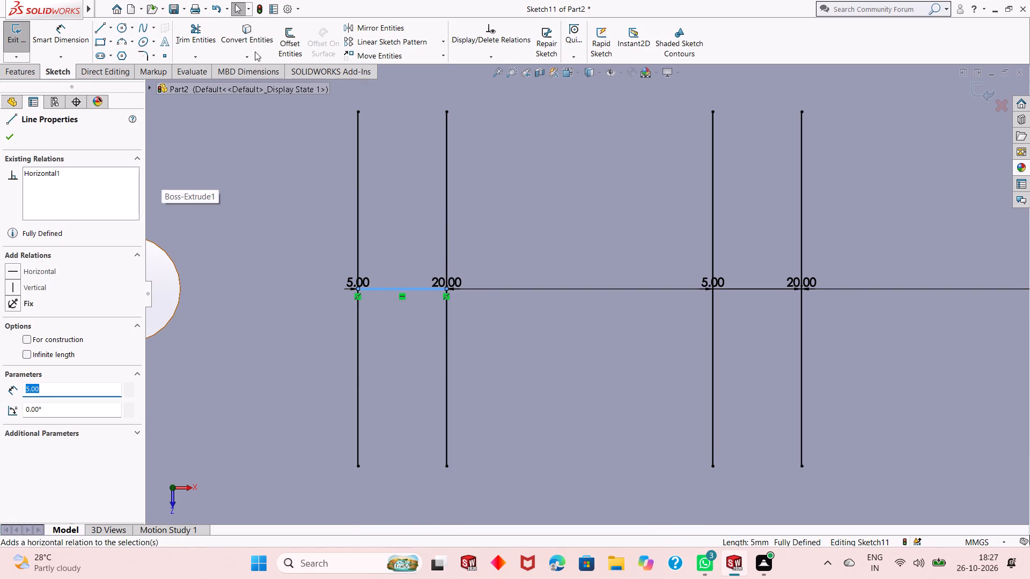
left_click(278, 31)
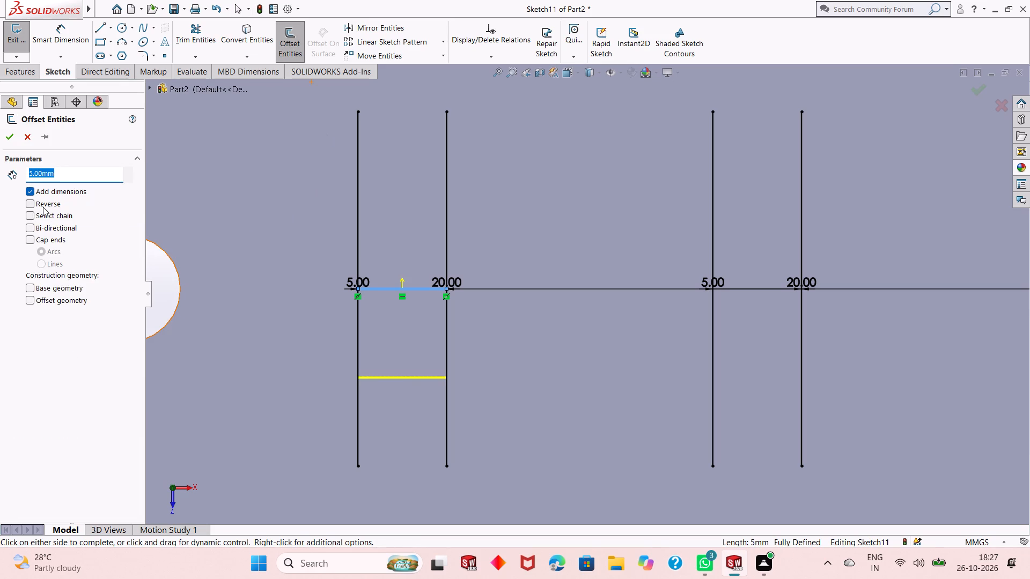
left_click(43, 207)
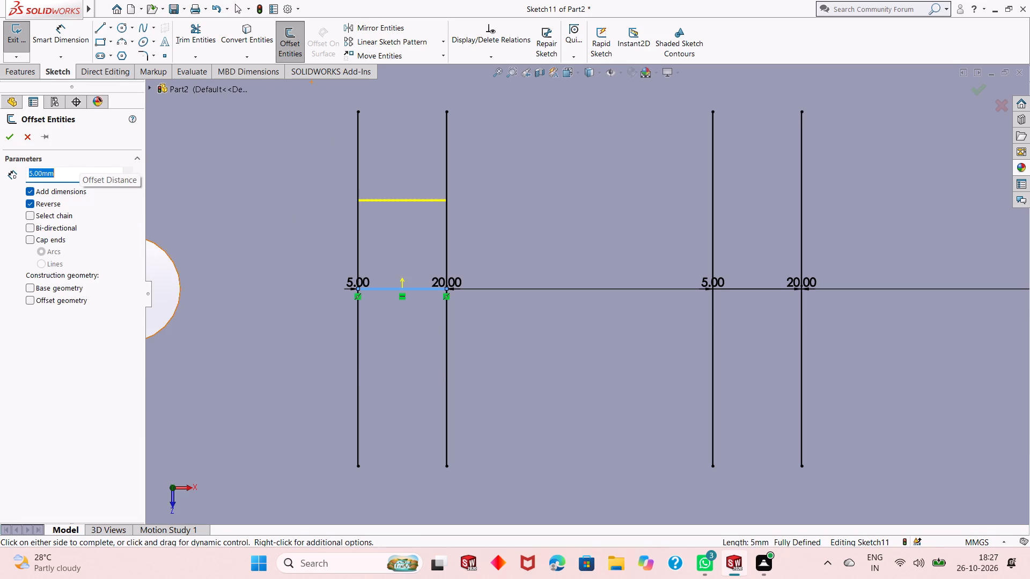
type("15")
key("BackSpace")
key("BackSpace")
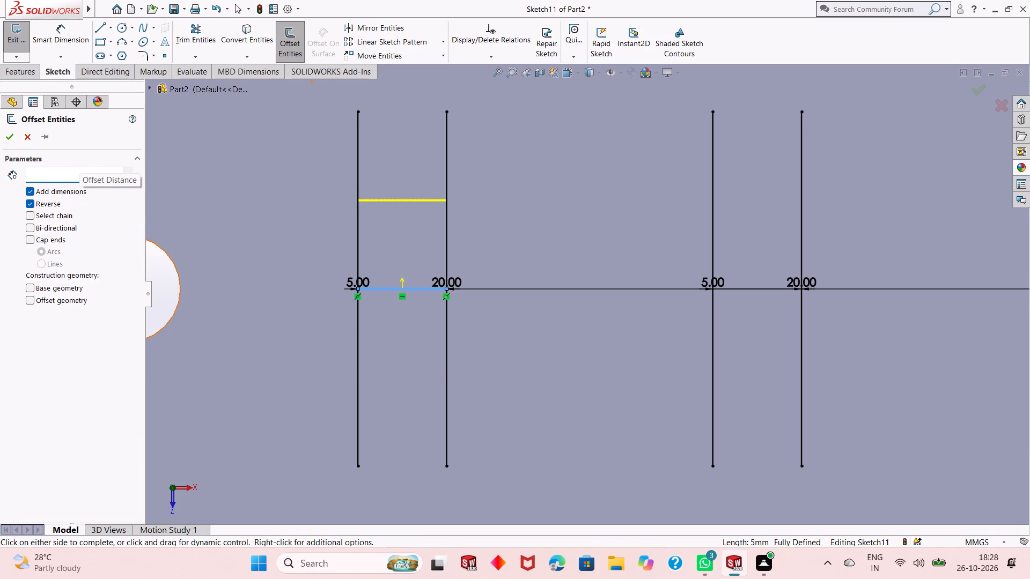
key("7")
key("Return")
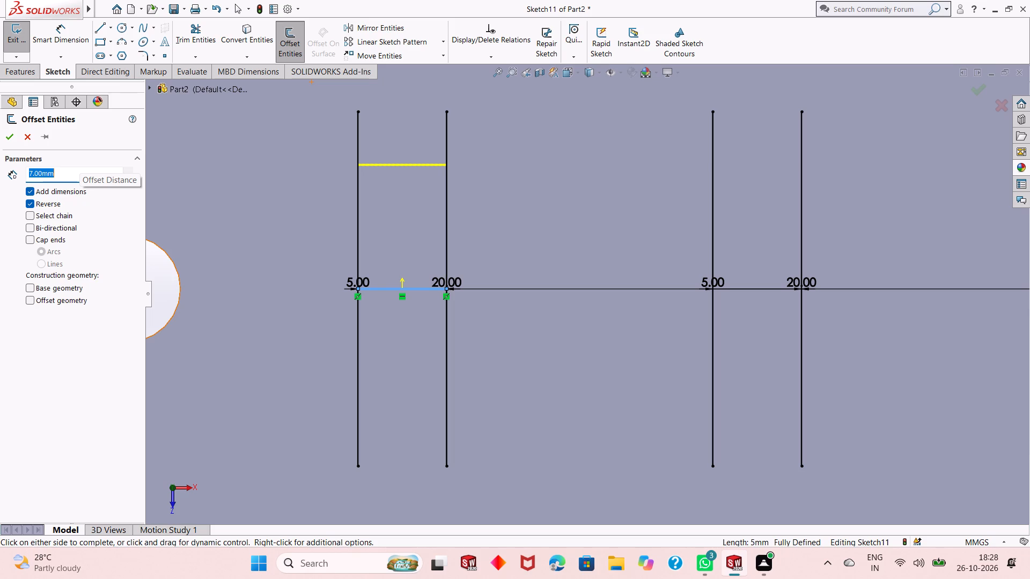
left_click(47, 216)
left_click(46, 206)
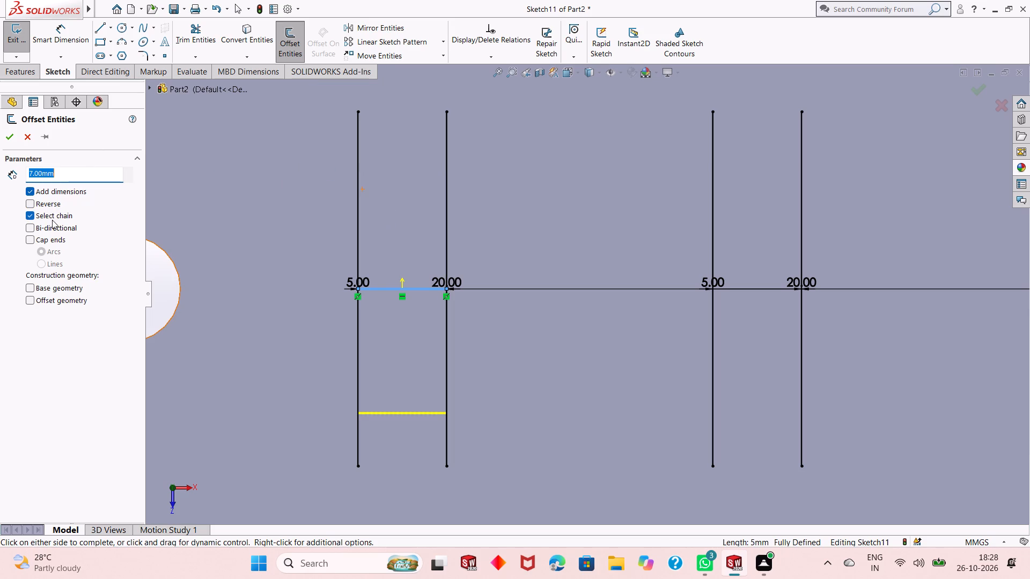
left_click(54, 227)
left_click(53, 211)
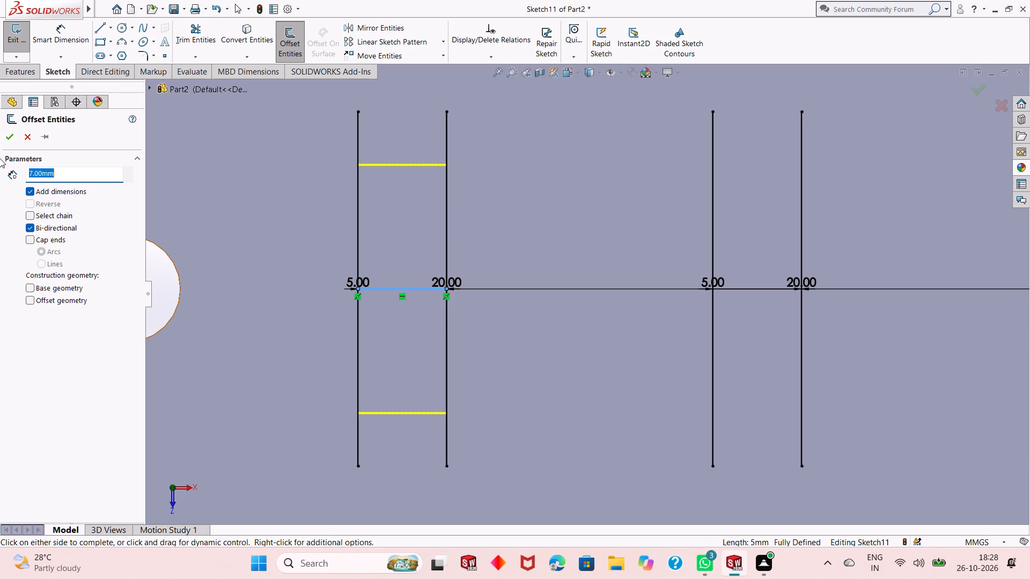
key("6")
key("Return")
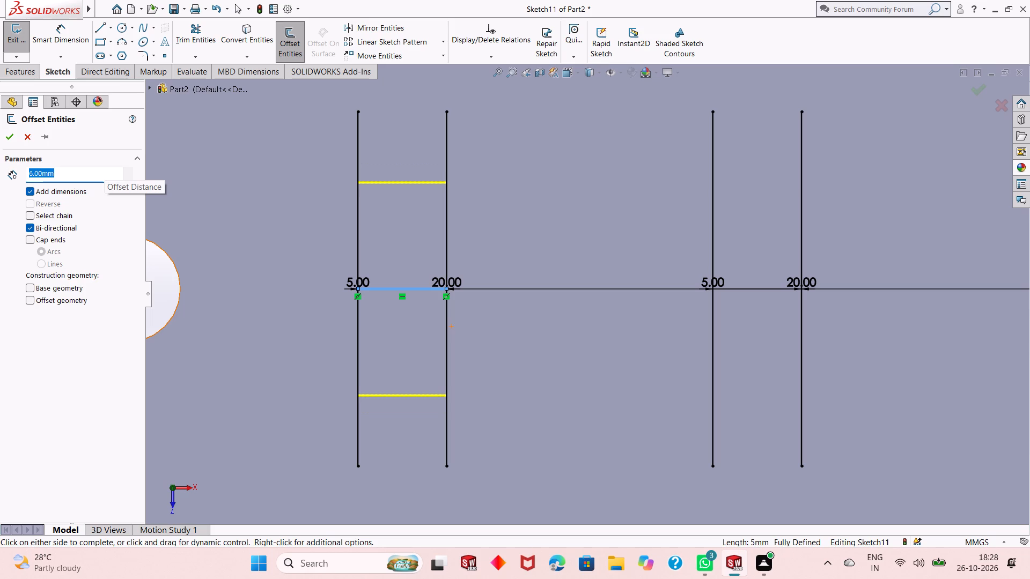
key("5")
key("Return")
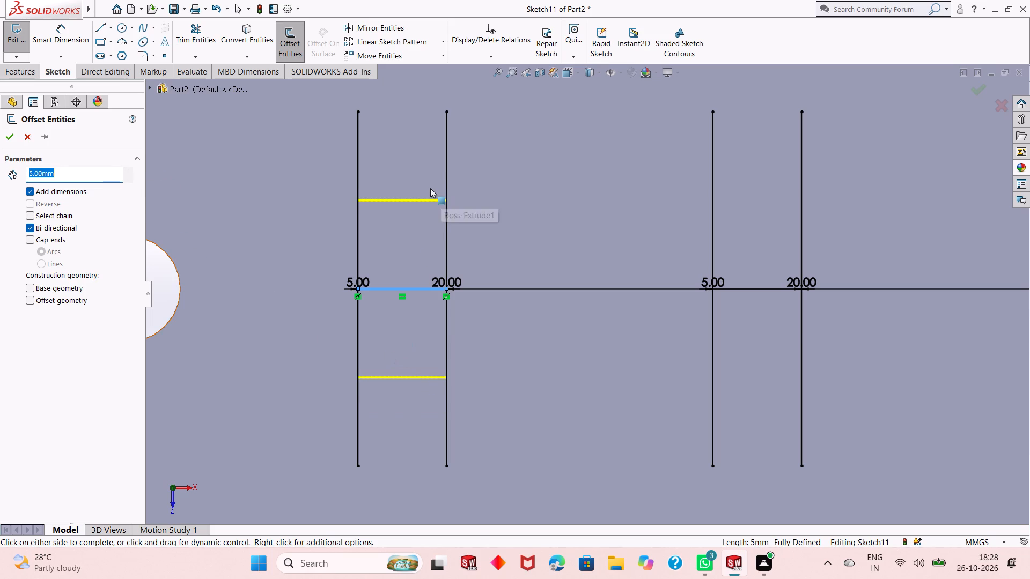
key("6")
key("Return")
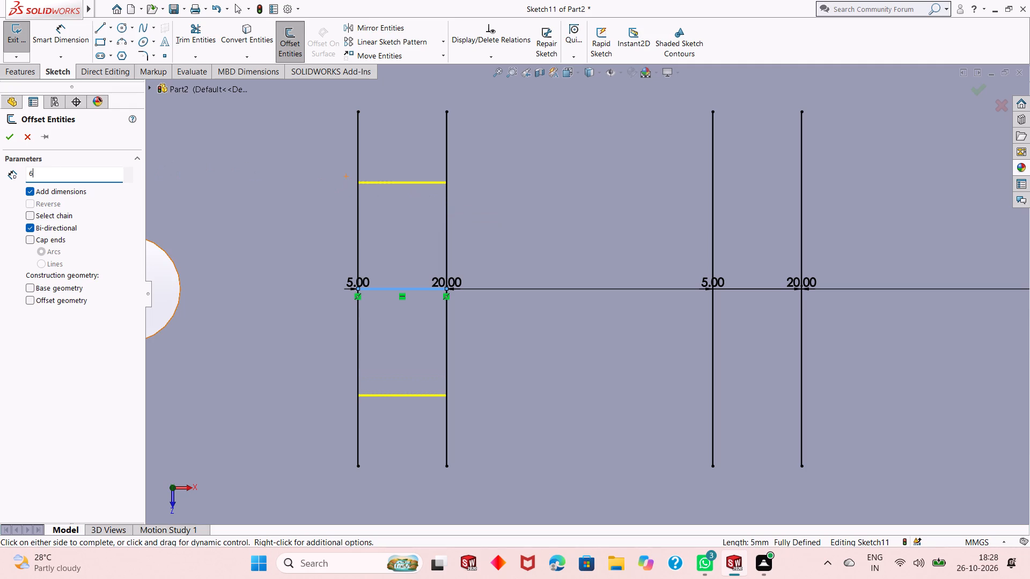
left_click(8, 139)
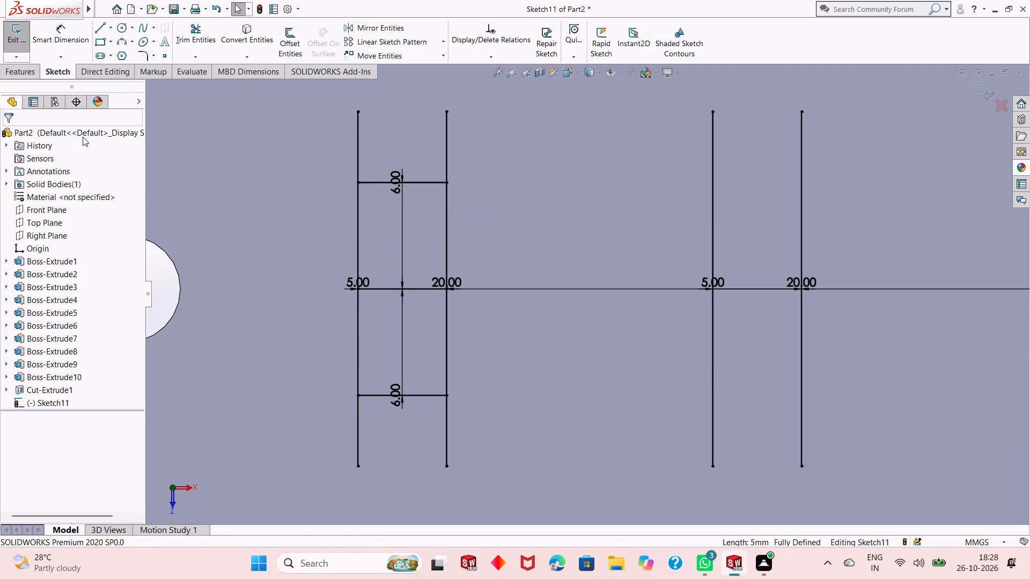
Draw a 3-point arc of 5 mm radius from the outermost -X pair's inner line top end to the upper crossline's outer end, bulging outward.
left_click(119, 42)
left_click(448, 113)
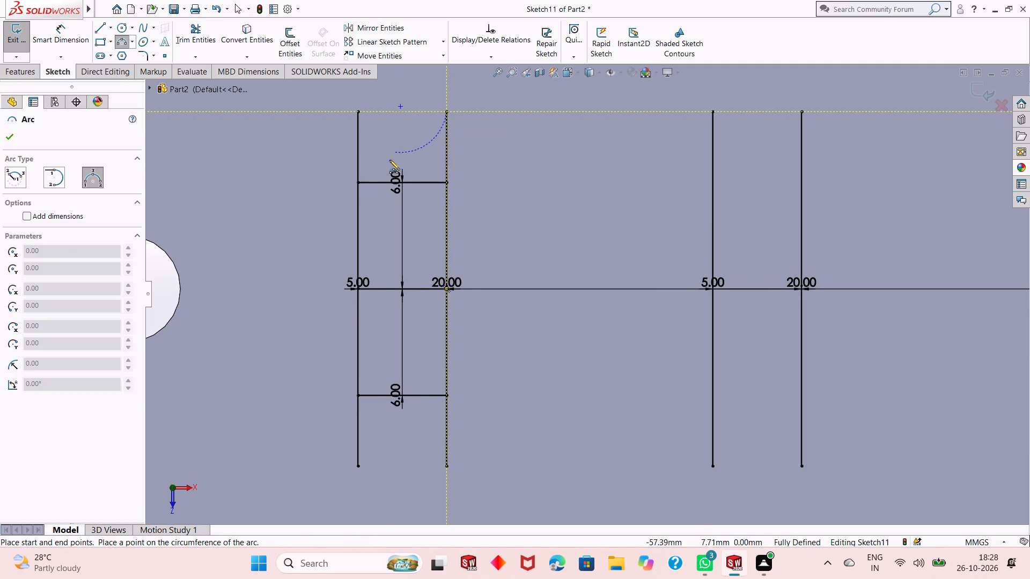
left_click(357, 183)
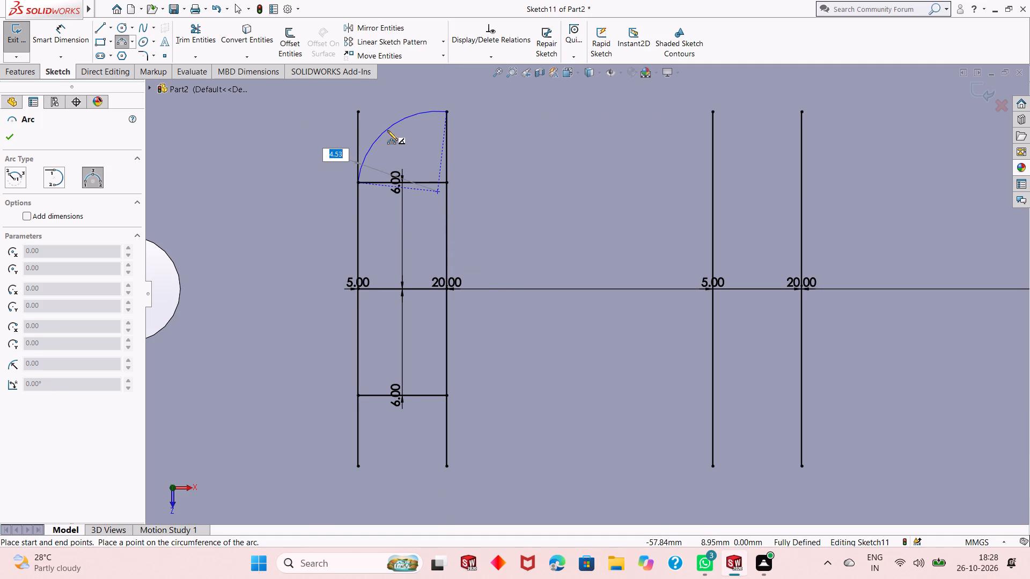
key("5")
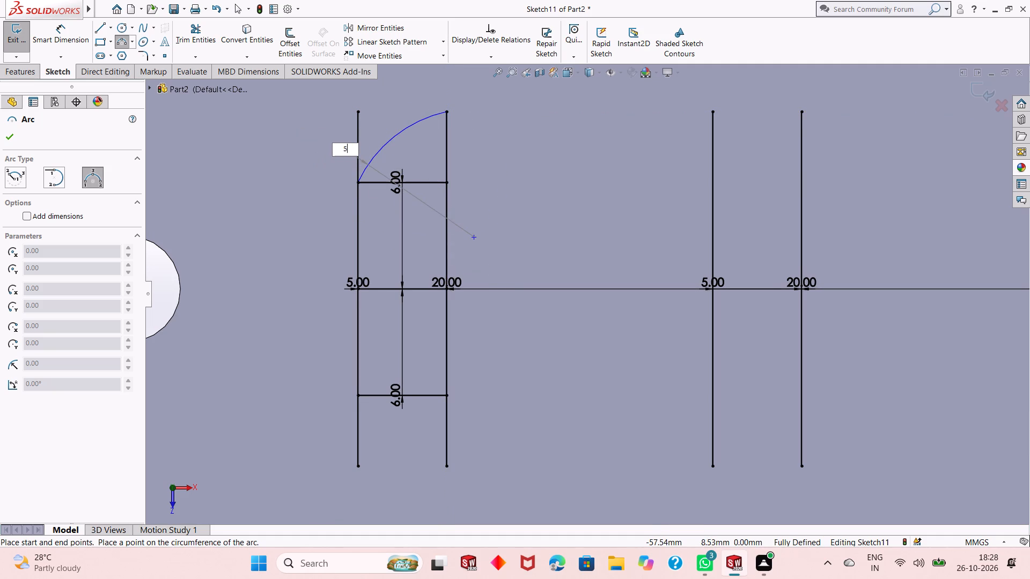
key("Return")
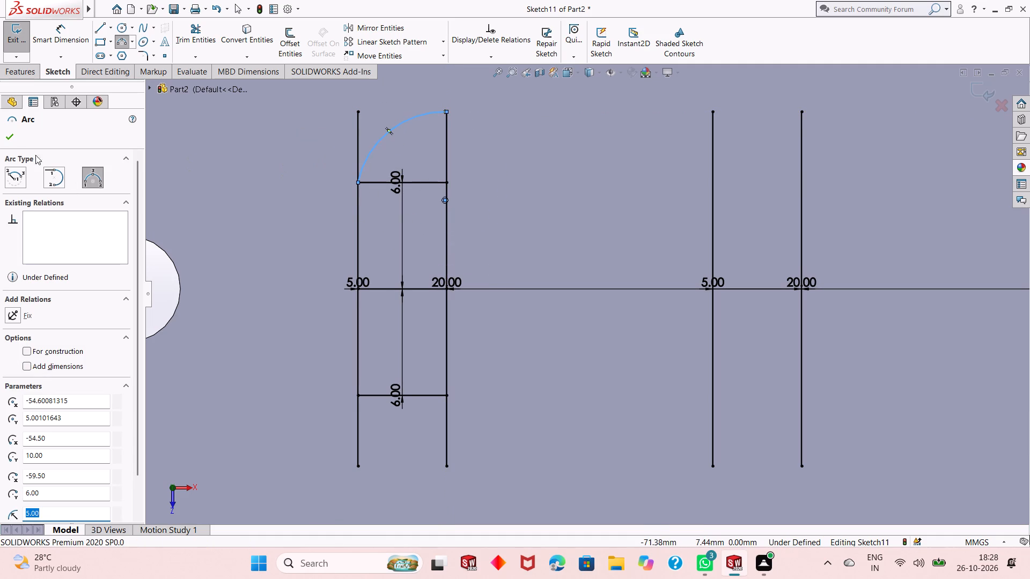
left_click(14, 139)
right_click(310, 205)
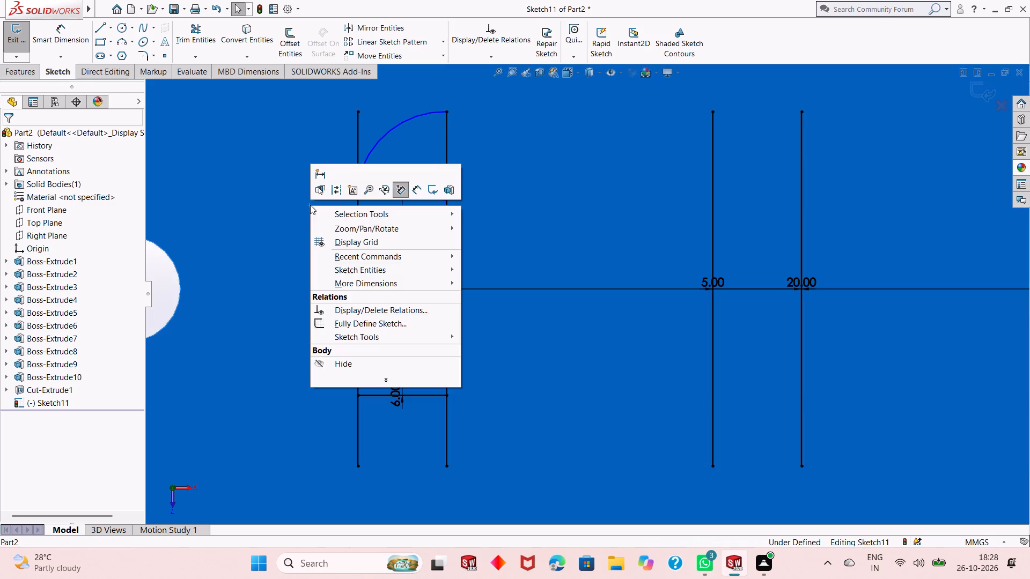
Add a 4 mm radius dimension to the upper arc of the outermost -X pair.
left_click(276, 206)
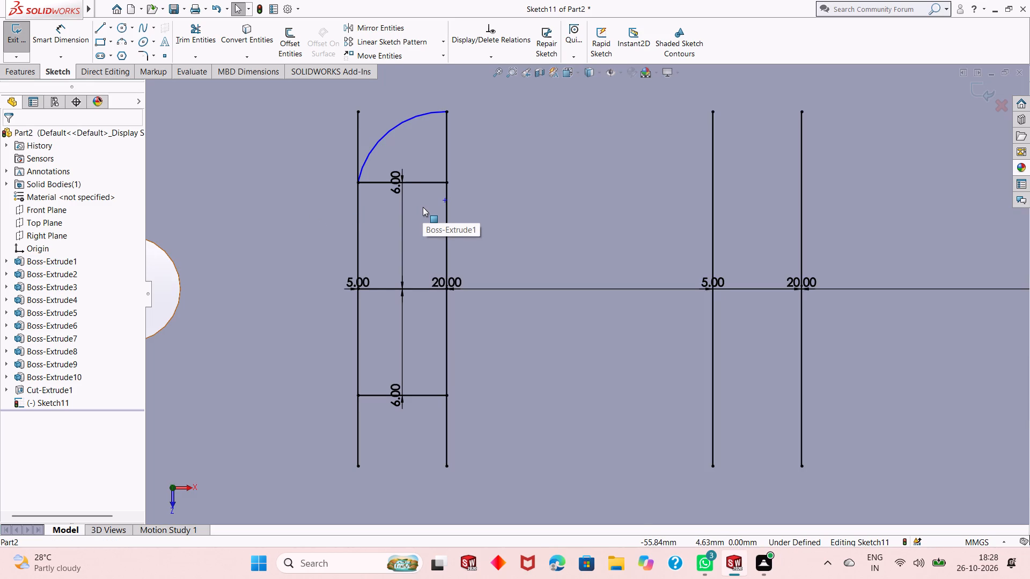
left_click(61, 34)
left_click(401, 127)
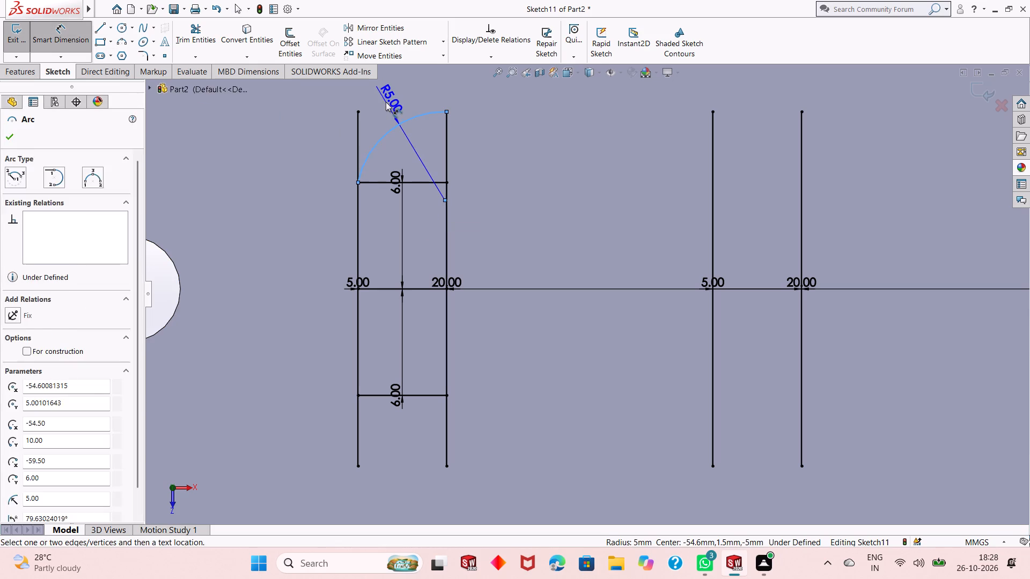
left_click(386, 102)
key("4")
key("Return")
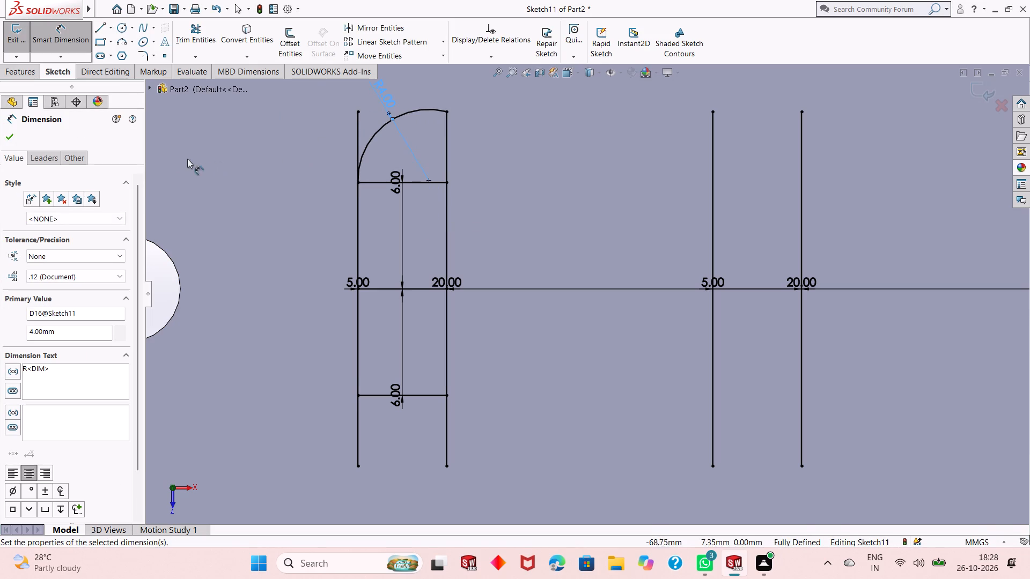
left_click(4, 137)
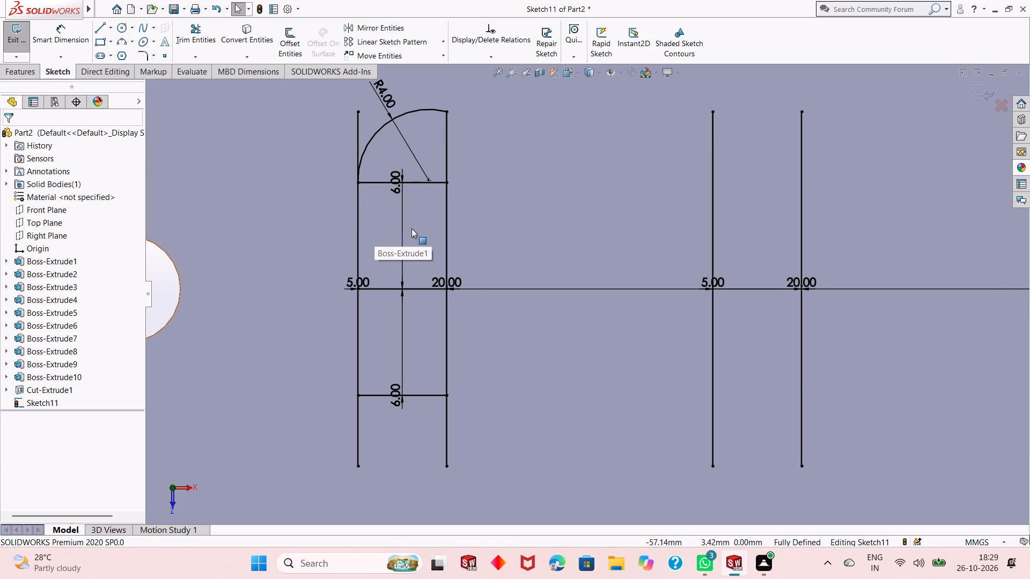
Draw a 3-point arc of 4 mm radius from the outermost -X pair's inner line bottom end to the lower crossline's outer end, bulging outward.
scroll(417, 227, "up", 1)
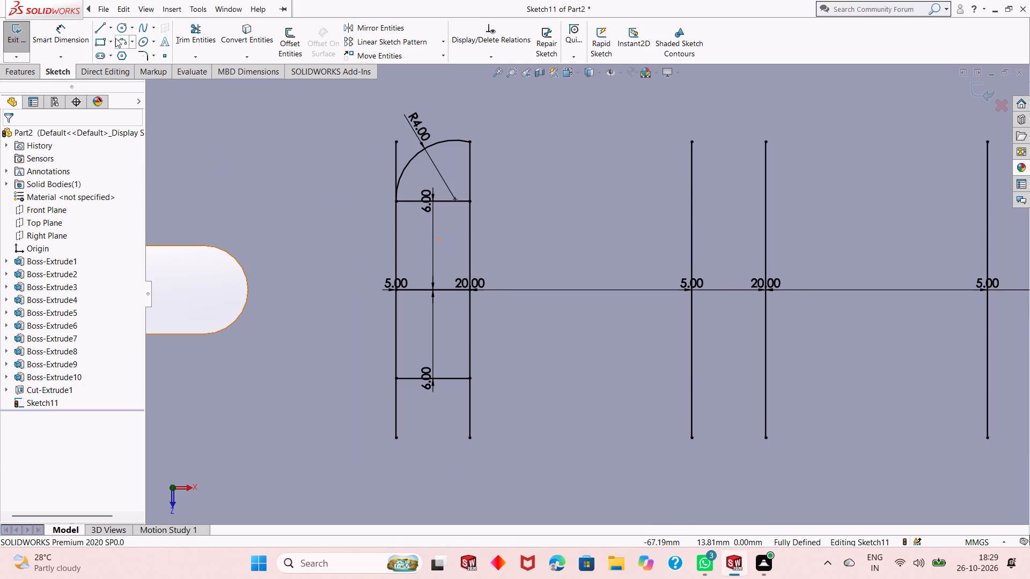
left_click(116, 39)
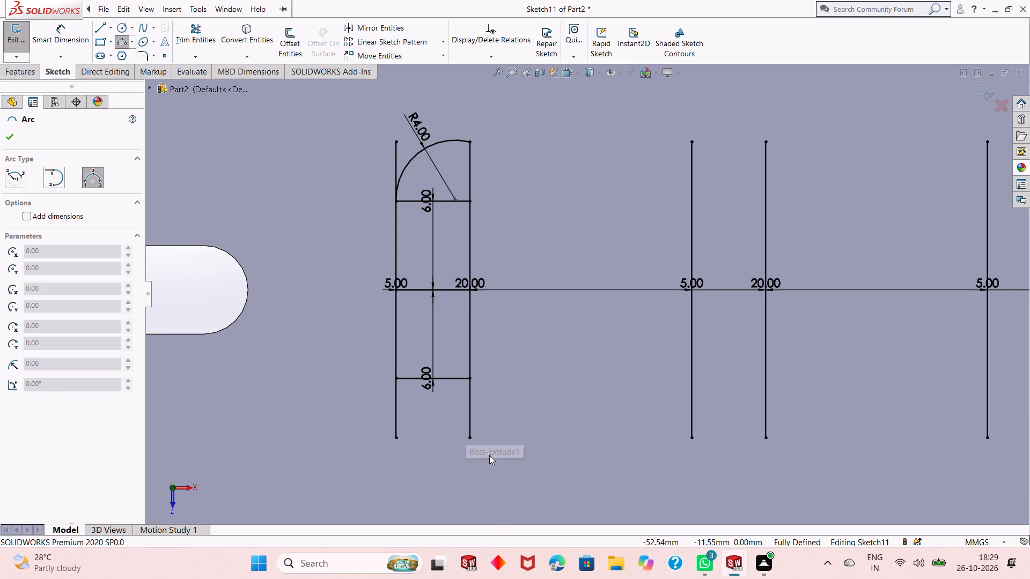
left_click(472, 440)
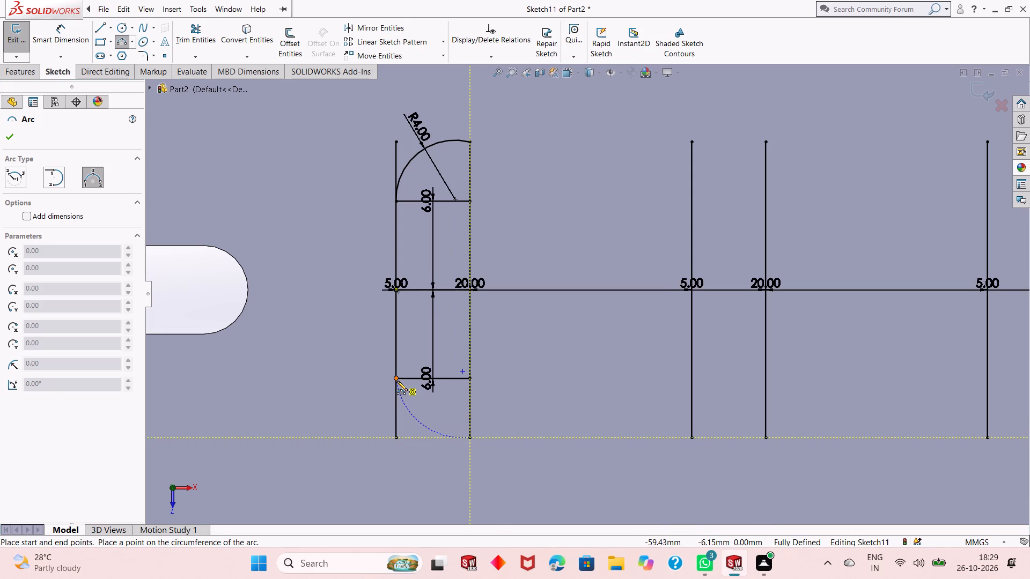
left_click(397, 381)
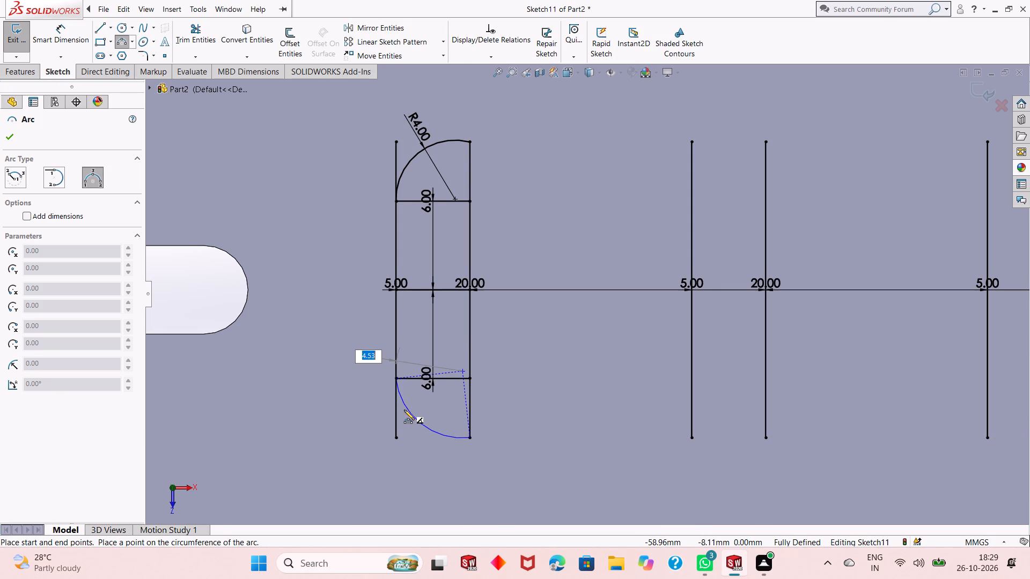
key("4")
key("Return")
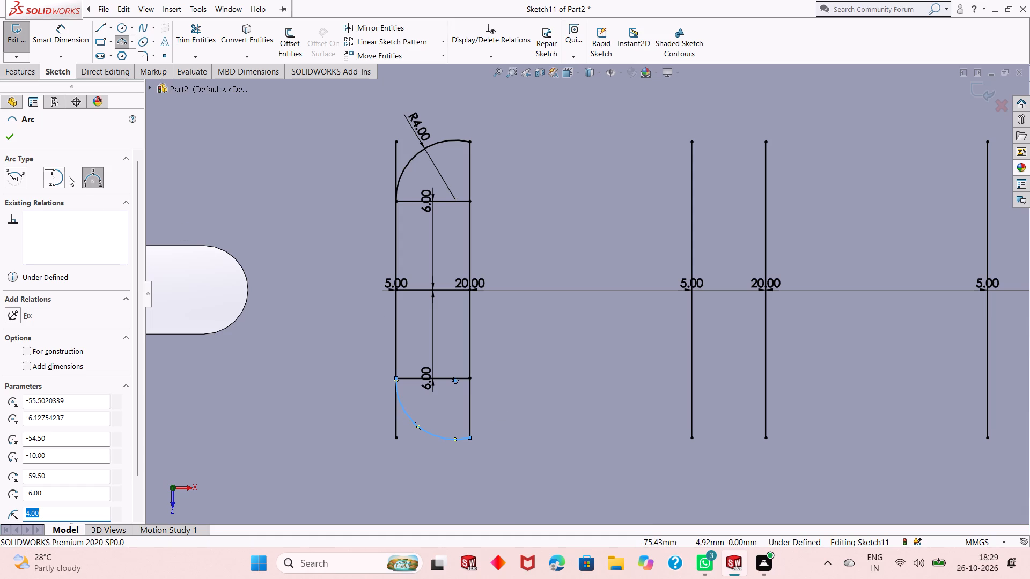
left_click(6, 137)
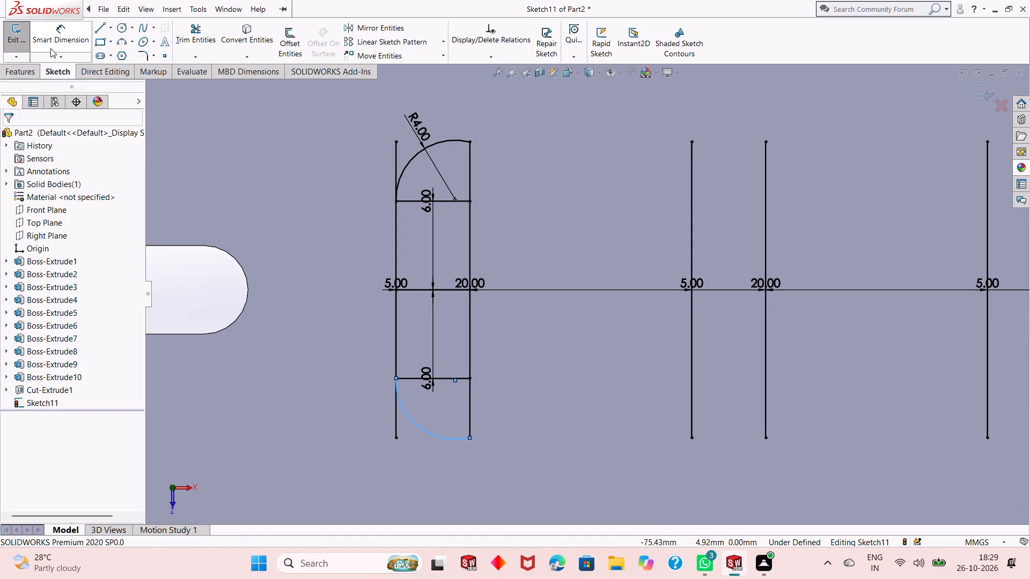
Add a 5 mm radius dimension to the lower arc of the outermost -X pair.
left_click(60, 43)
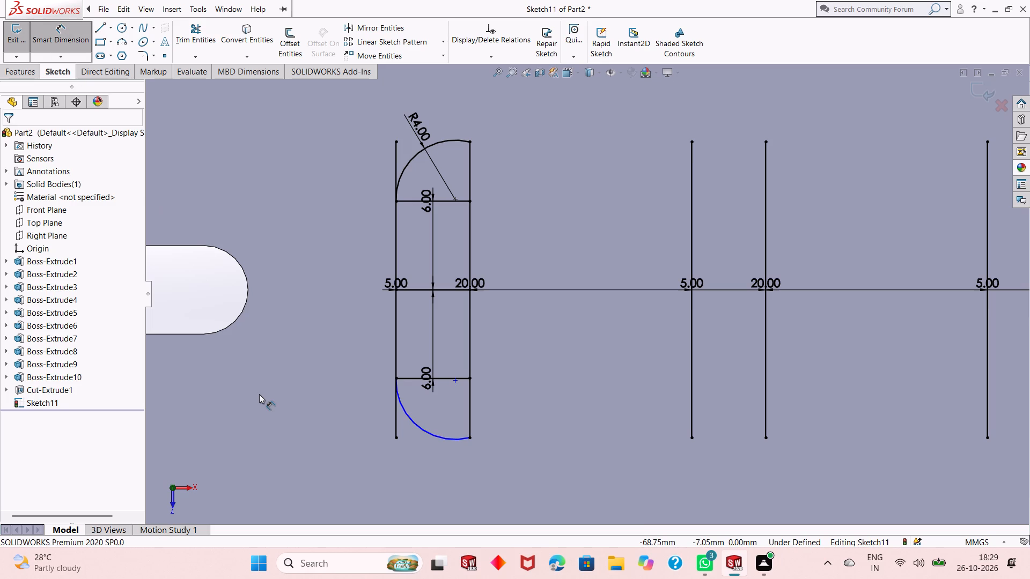
left_click(448, 437)
left_click(348, 464)
key("5")
key("Return")
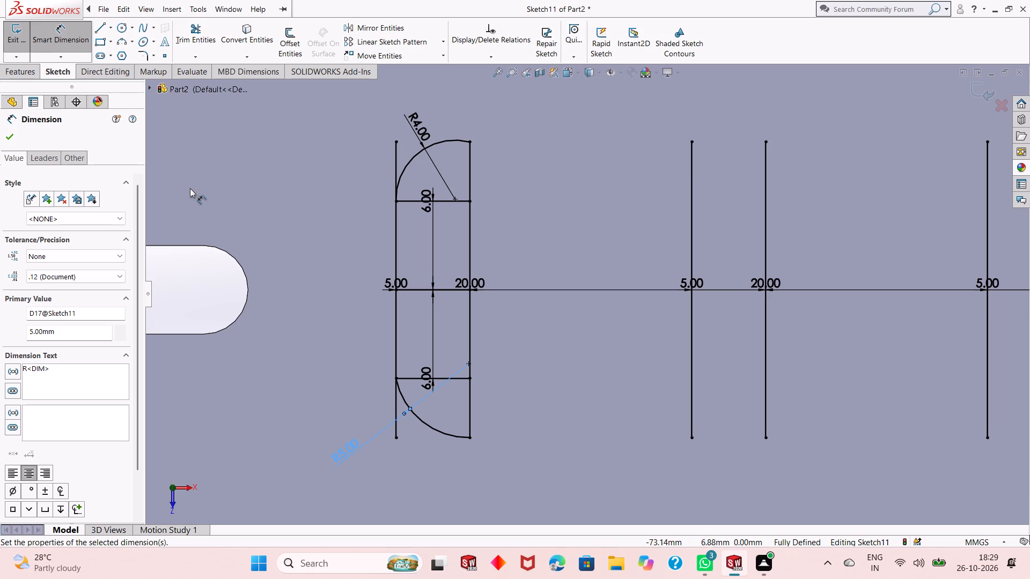
left_click(8, 142)
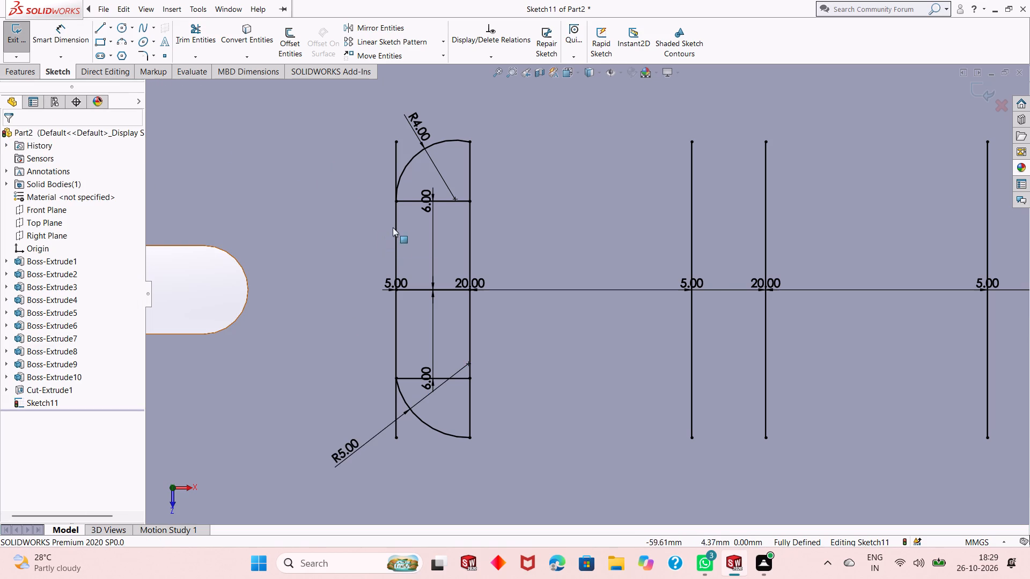
Set the upper arc's radius dimension on the outermost -X pair to 5 mm.
double_click(422, 126)
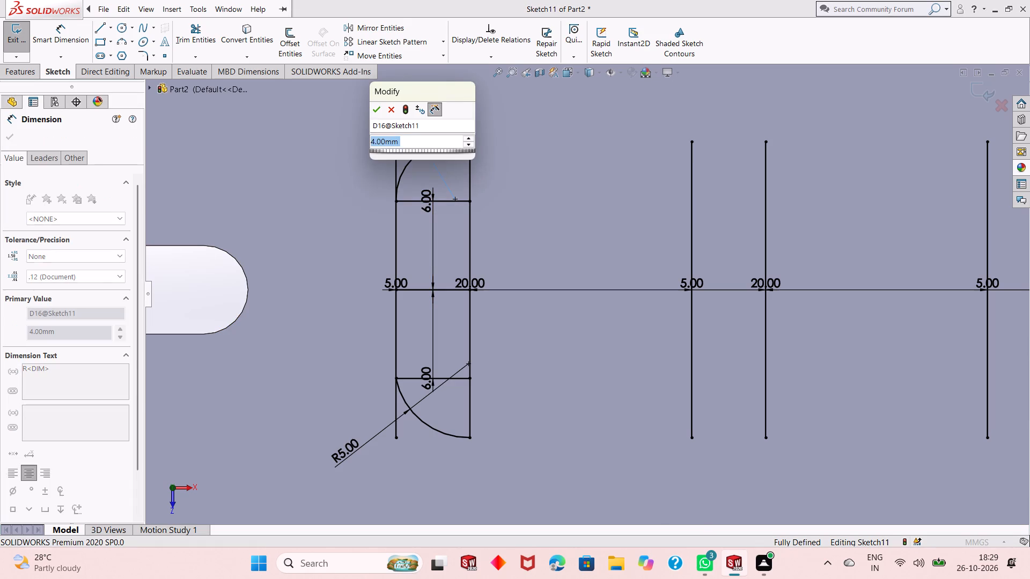
key("5")
key("Return")
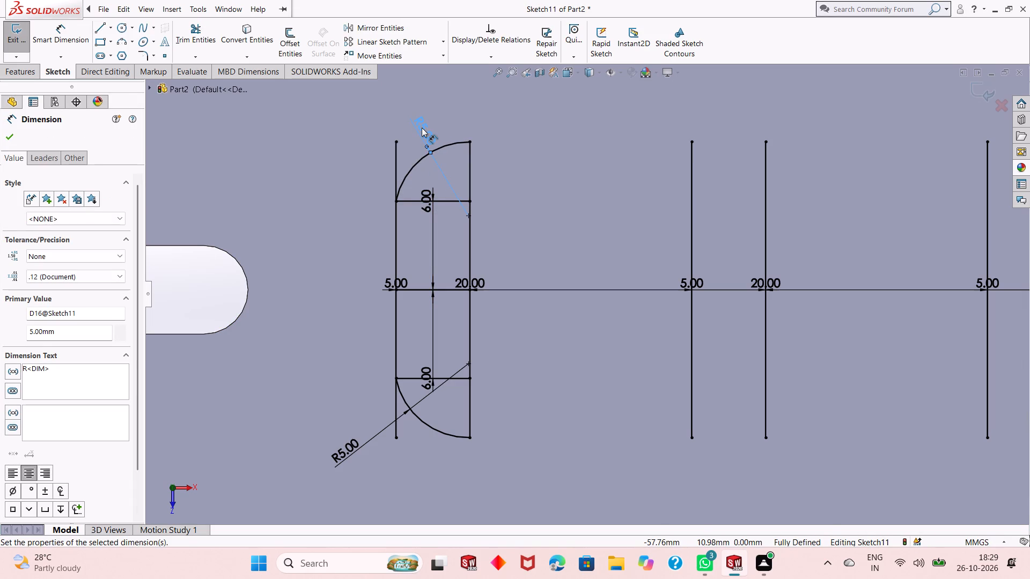
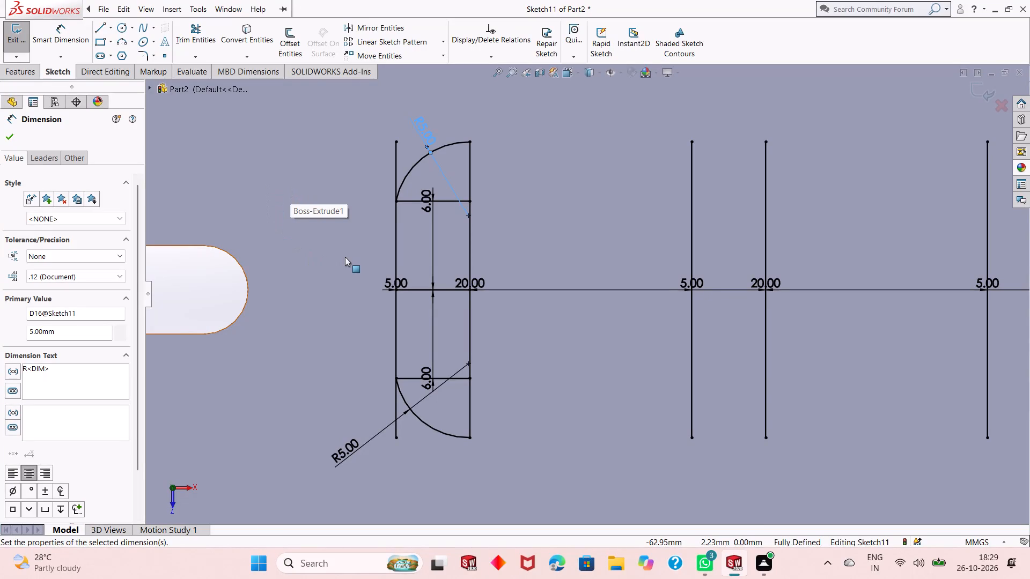
Delete the R5.00 radius dimension from the lower arc between the first pair of vertical lines.
key("Escape")
key("Escape")
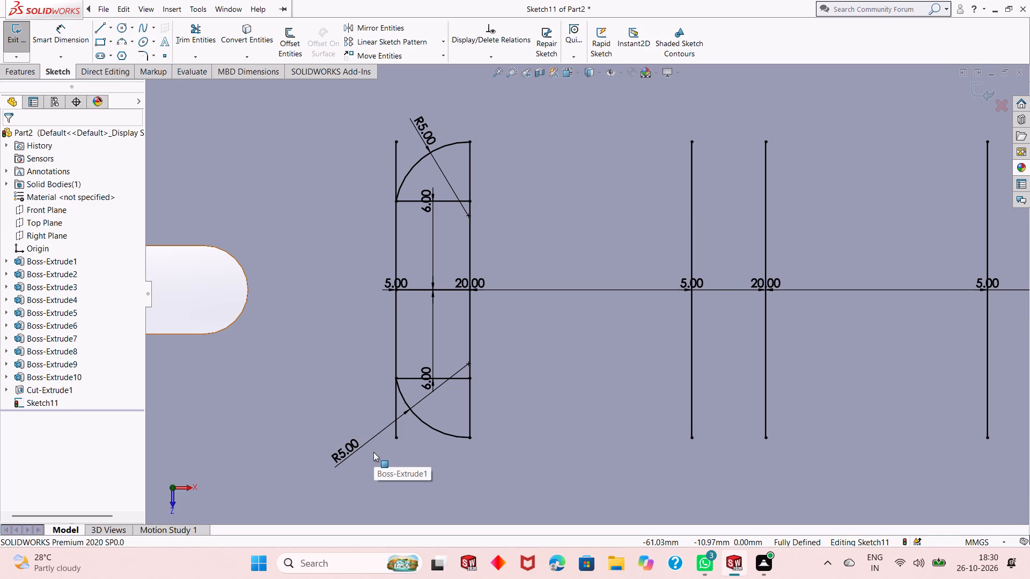
key("Escape")
right_click(358, 443)
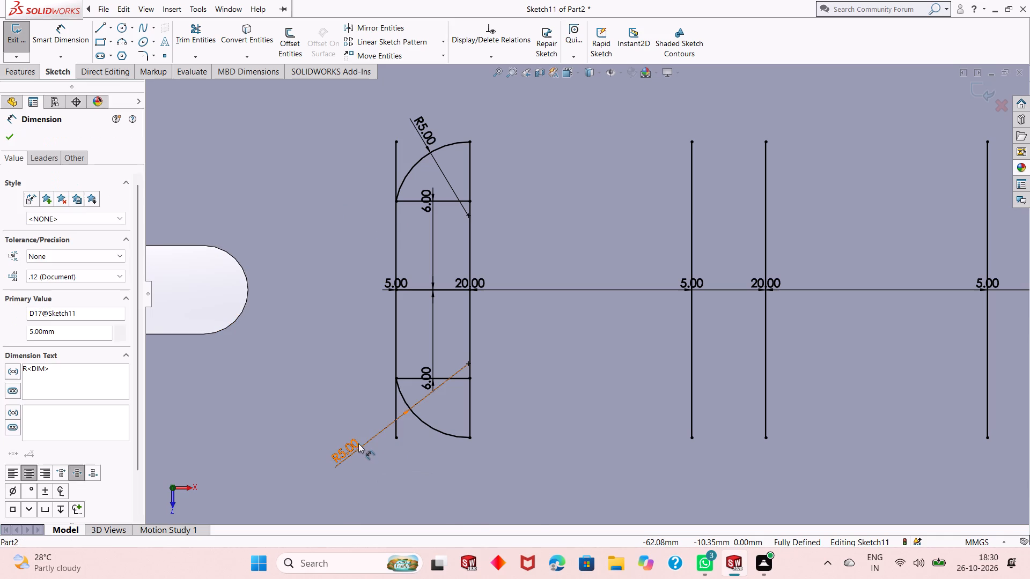
left_click(381, 432)
key("Escape")
key("Escape")
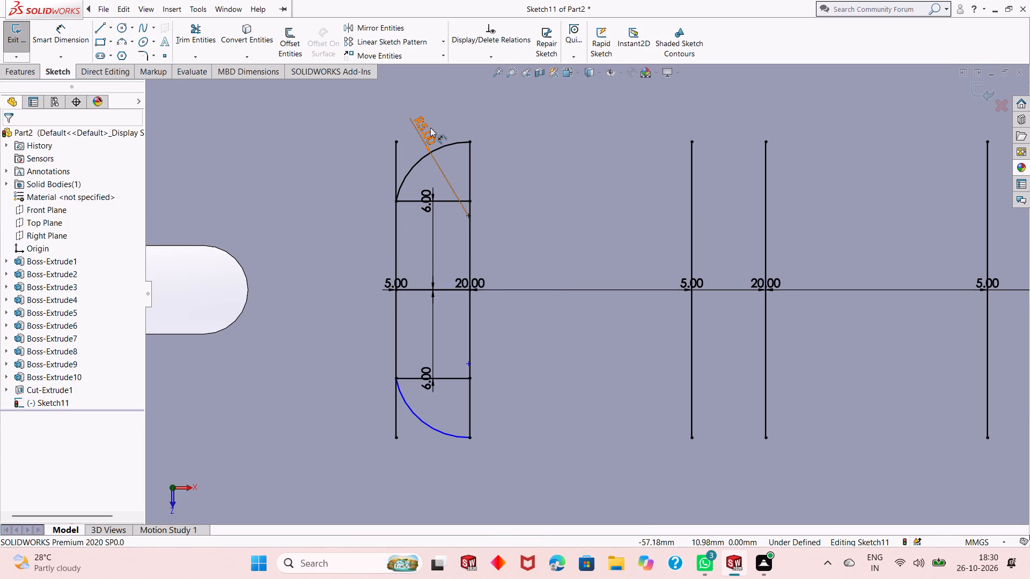
Add an Equal relation between the upper and lower arcs of the first pair of vertical lines.
left_click(447, 144)
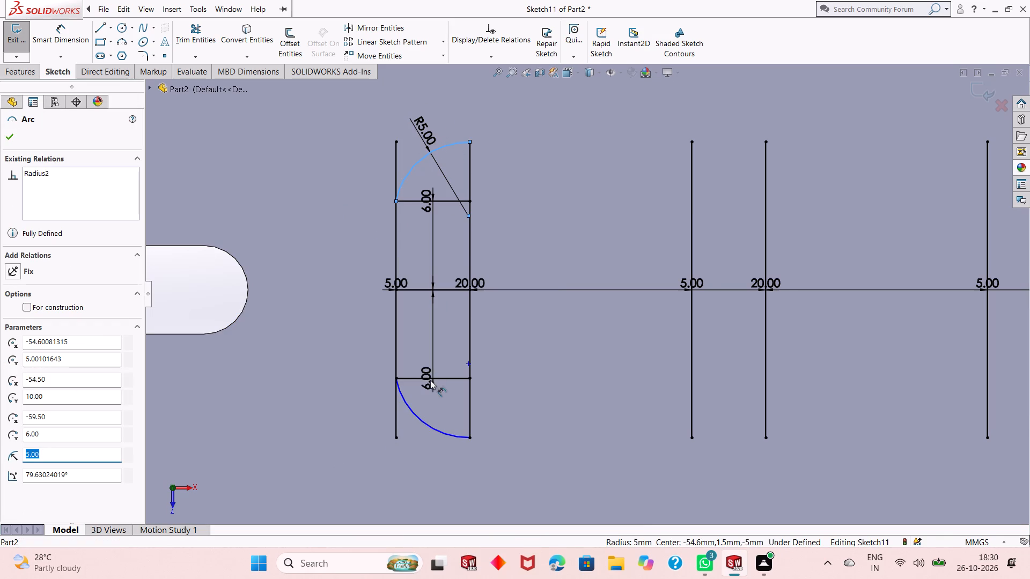
left_click(428, 425, "ctrl")
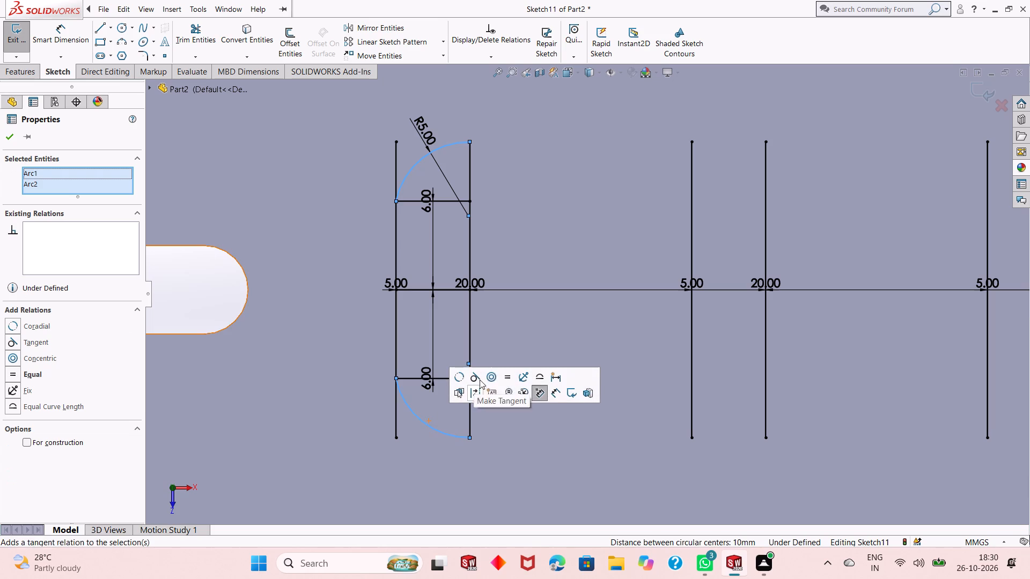
left_click(507, 371)
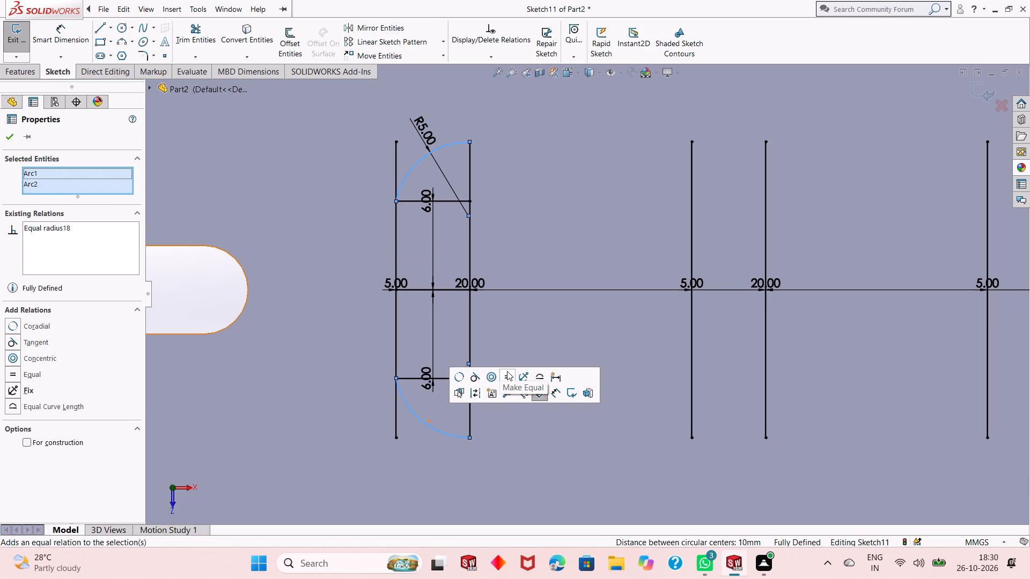
key("Escape")
key("Escape")
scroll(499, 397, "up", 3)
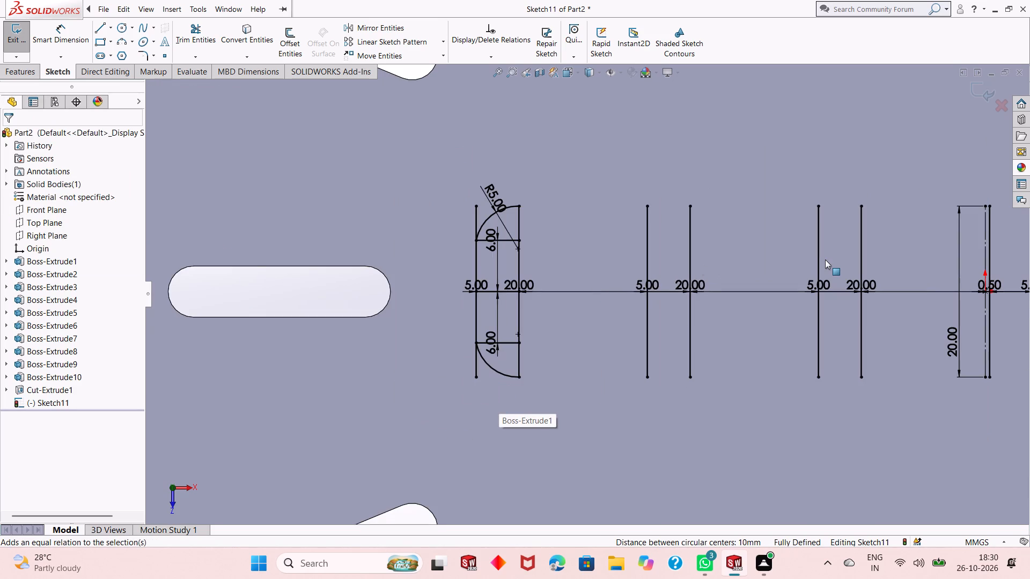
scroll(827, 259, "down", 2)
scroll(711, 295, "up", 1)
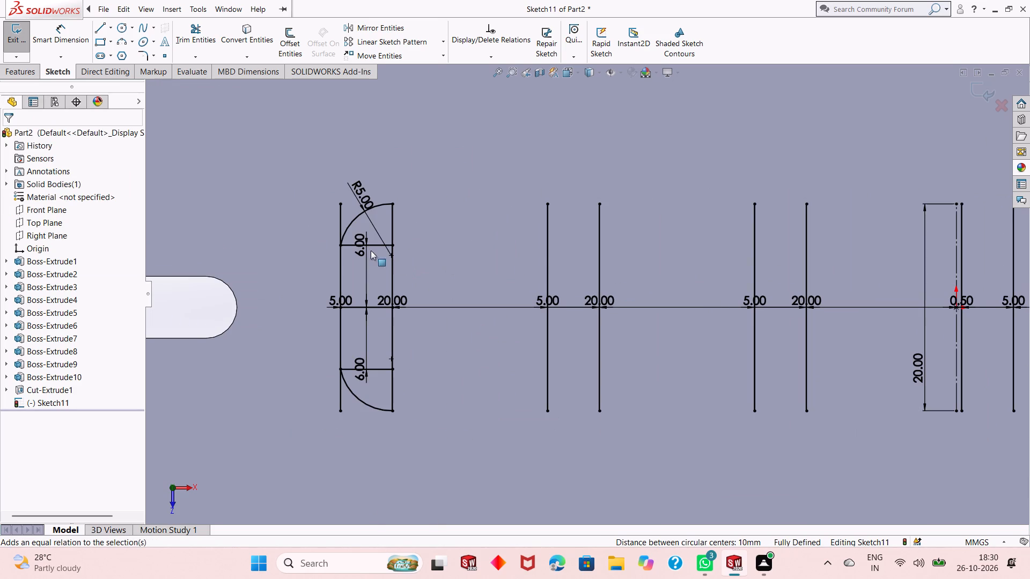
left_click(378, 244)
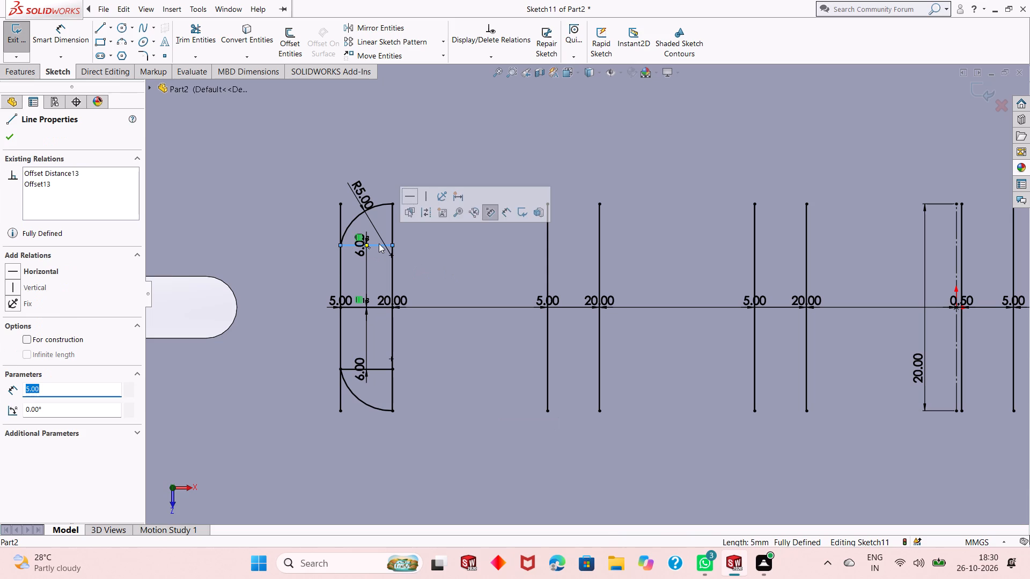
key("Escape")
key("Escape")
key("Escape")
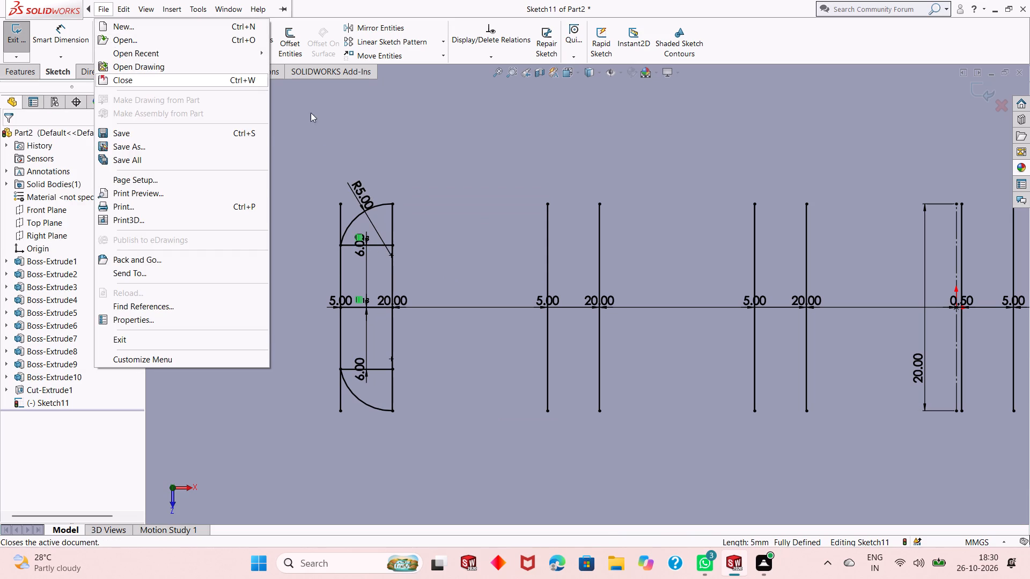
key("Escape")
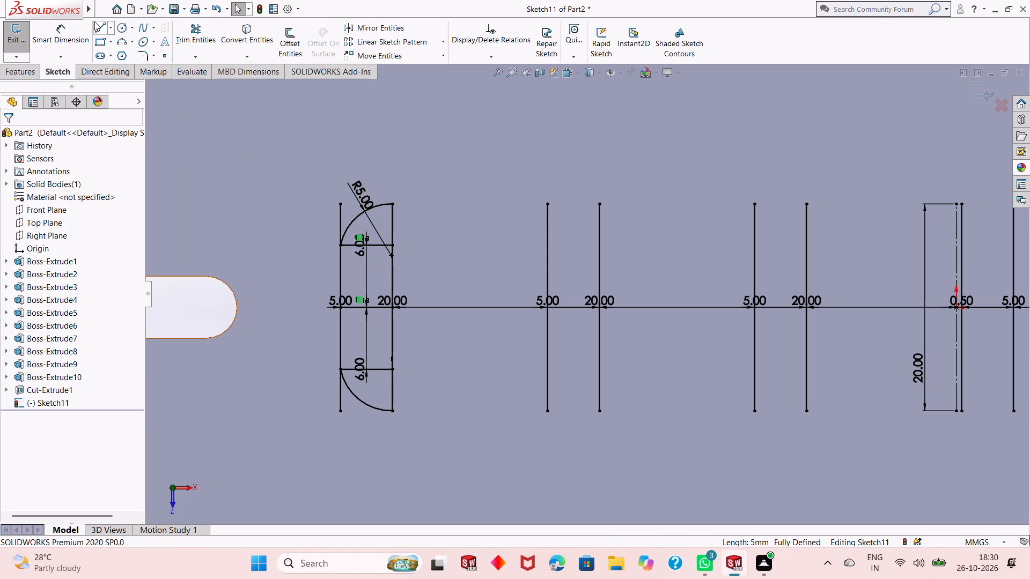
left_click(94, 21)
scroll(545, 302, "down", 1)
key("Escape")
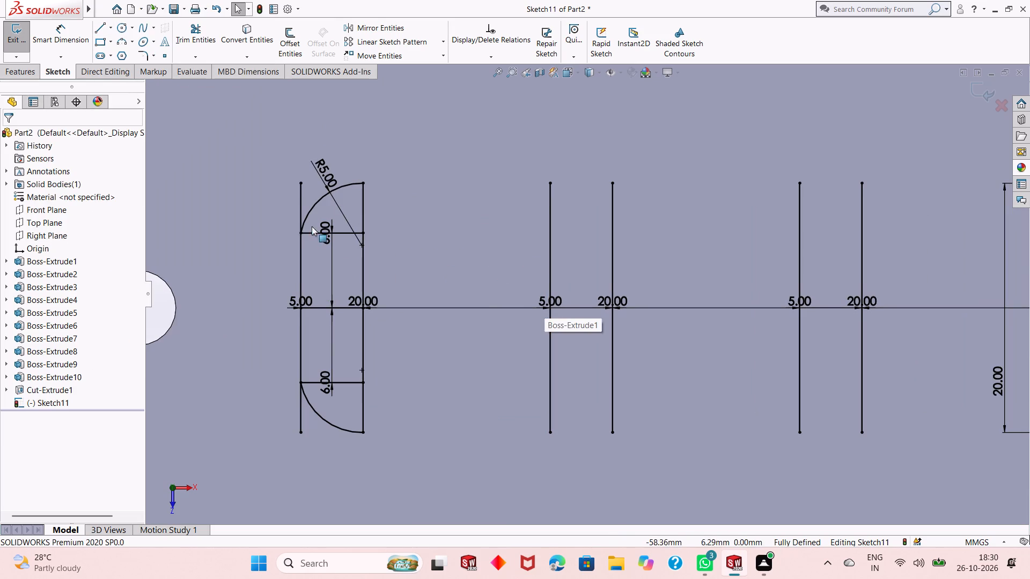
Draw a 5 mm horizontal centerline joining the midpoints of the second pair of vertical lines.
left_click(108, 27)
left_click(121, 53)
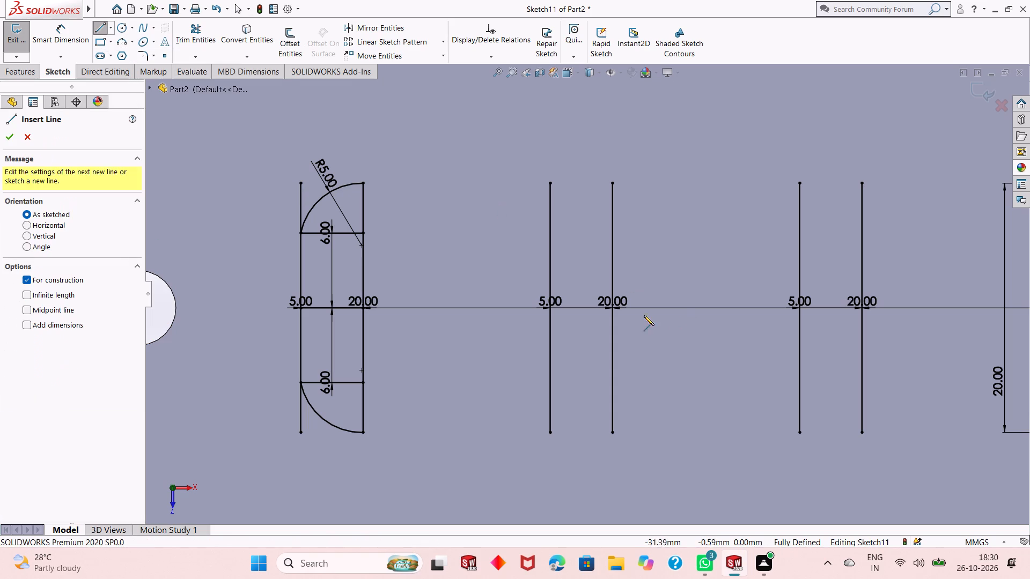
scroll(600, 315, "down", 2)
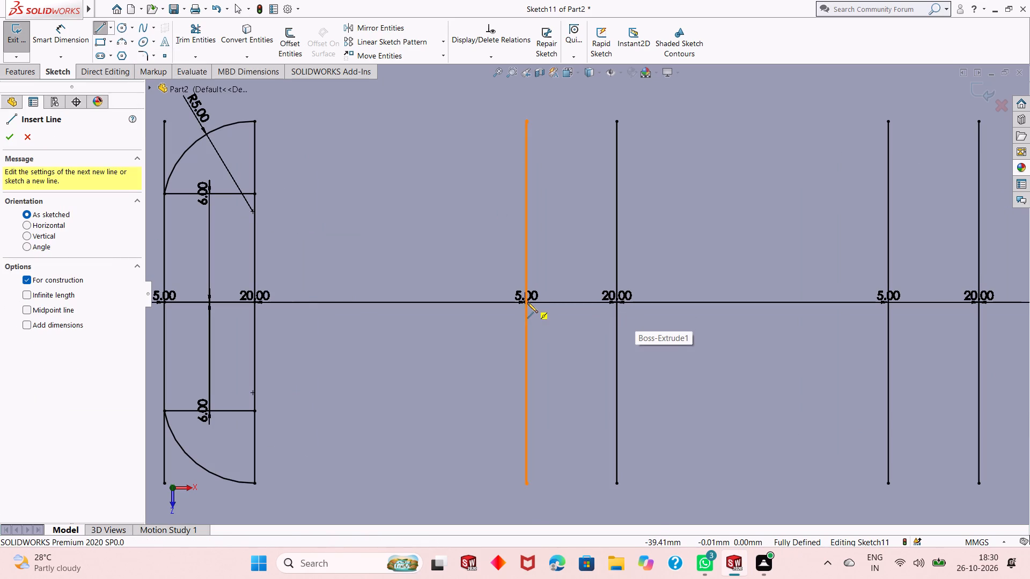
left_click(526, 302)
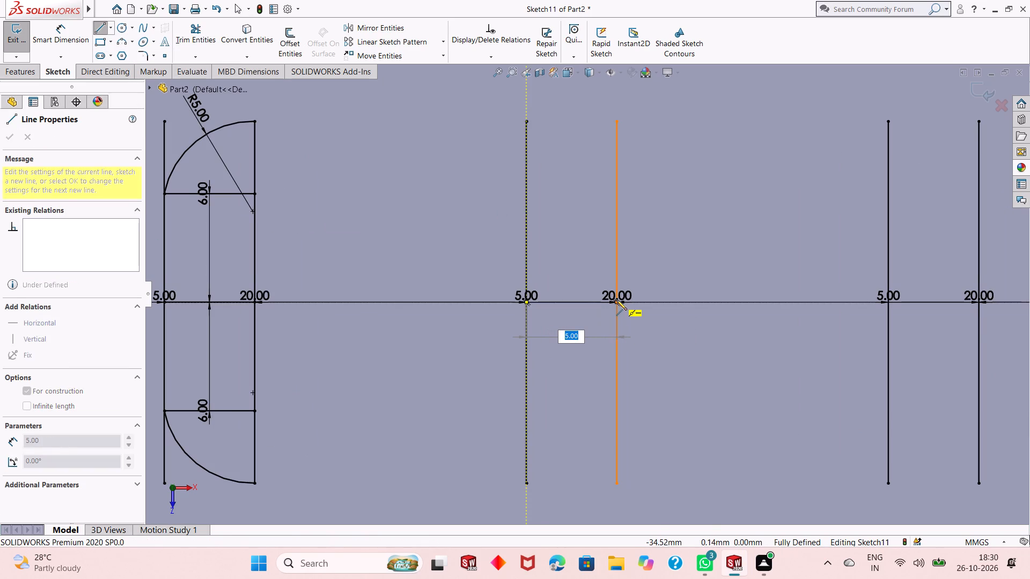
left_click(616, 300)
right_click(657, 262)
left_click(682, 266)
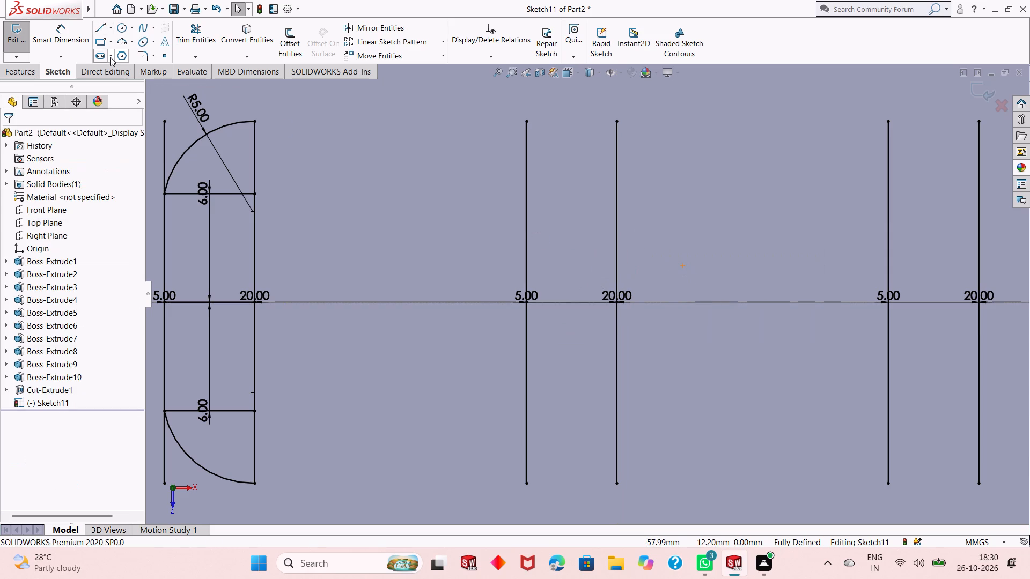
Offset the second pair's centerline bi-directionally by 6 mm with dimensions added.
left_click(281, 38)
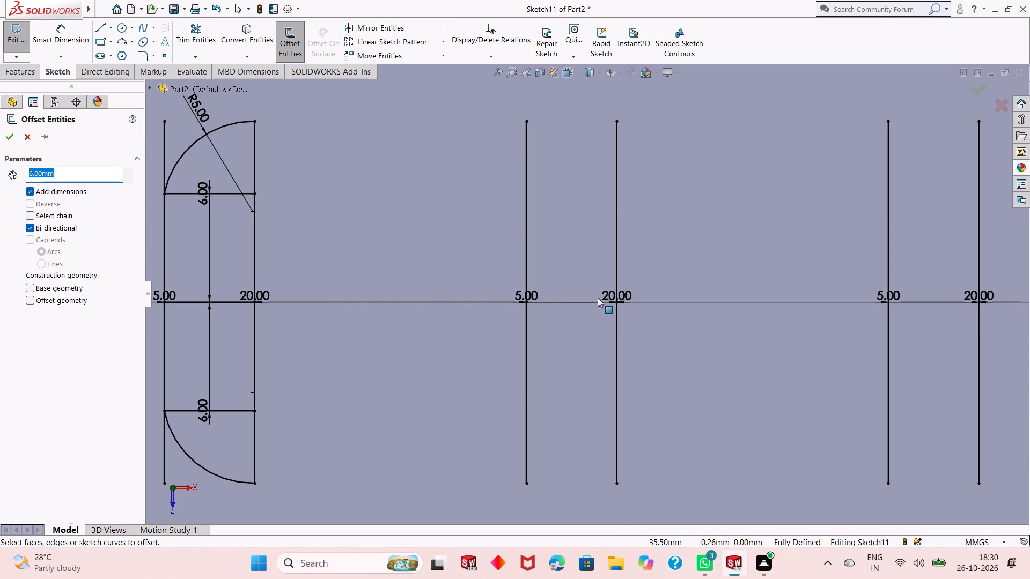
left_click(584, 300)
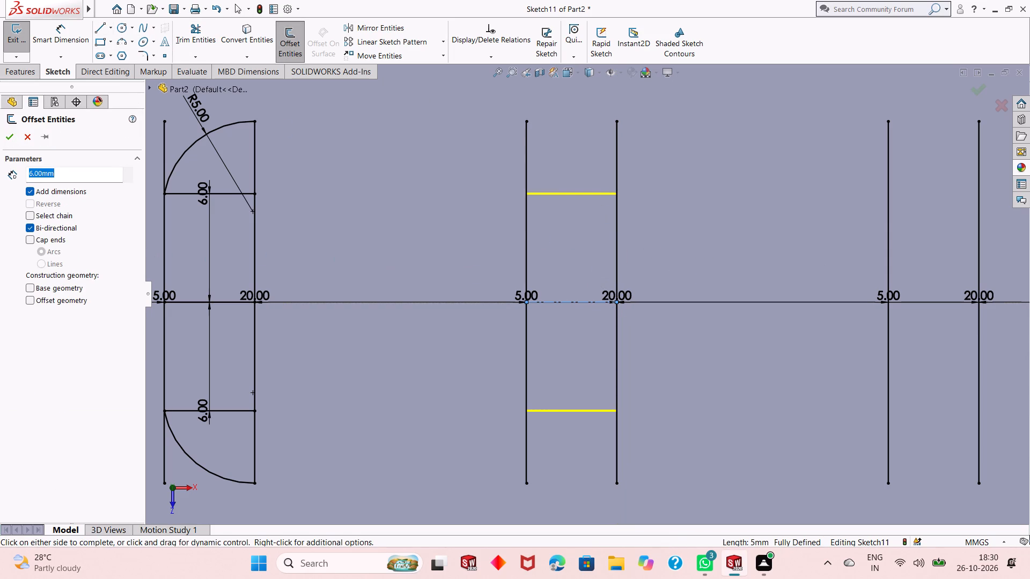
left_click(9, 135)
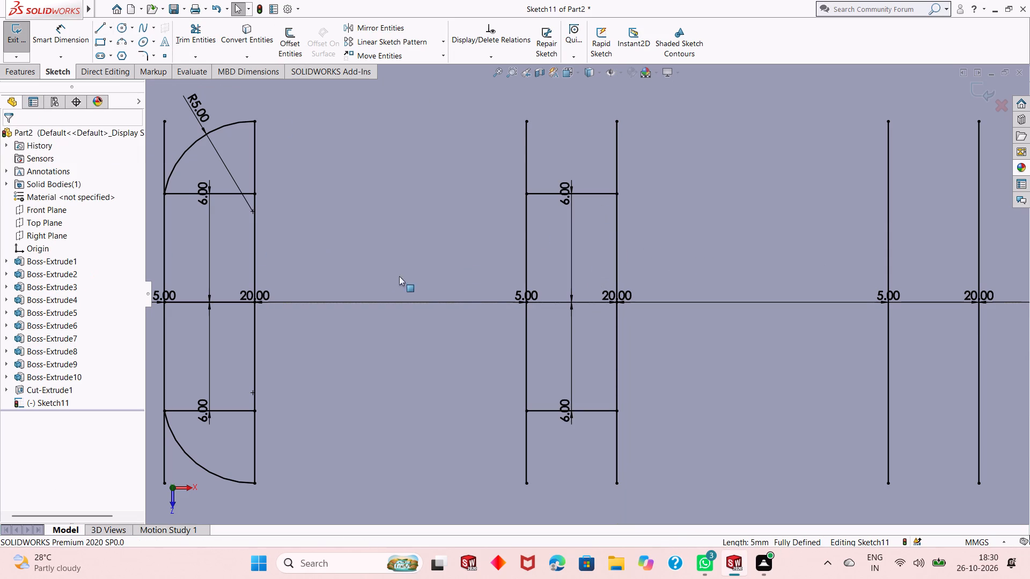
Draw upper and lower 5 mm radius 3-point arcs, joining the second pair's right line ends to the offset lines' left ends.
scroll(592, 256, "up", 1)
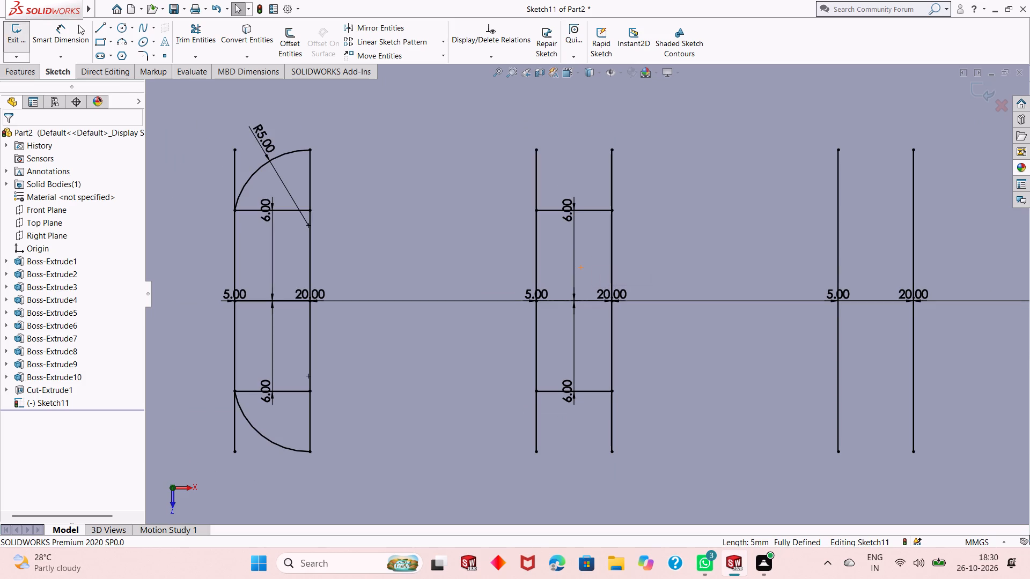
left_click(124, 37)
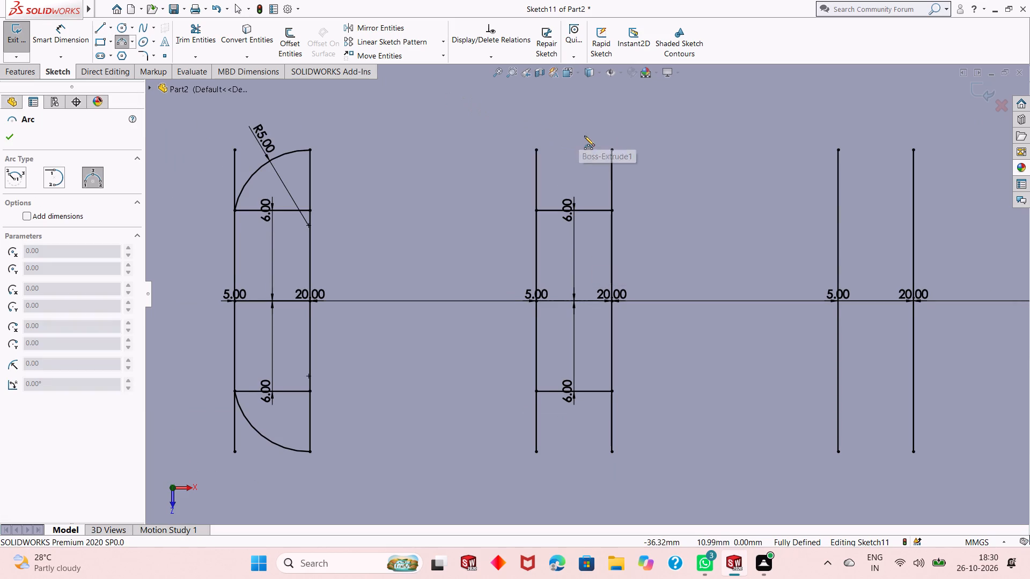
left_click(614, 149)
left_click(535, 210)
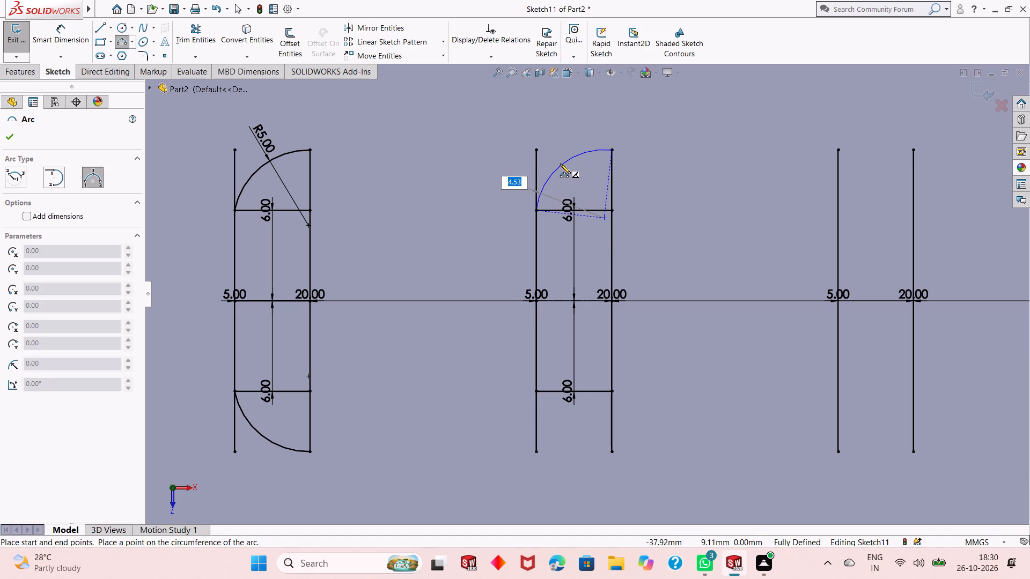
key("5")
key("Return")
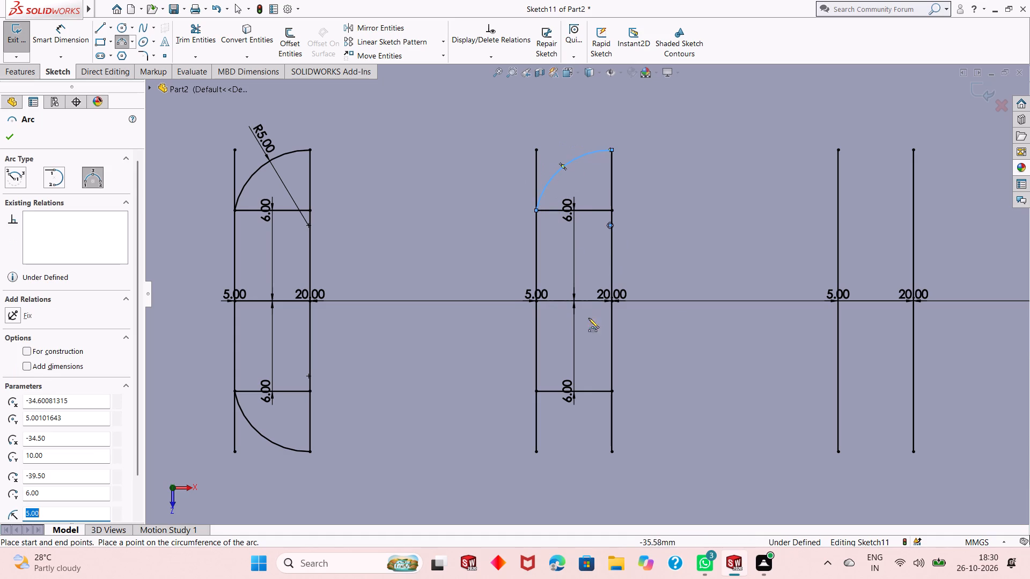
left_click(614, 455)
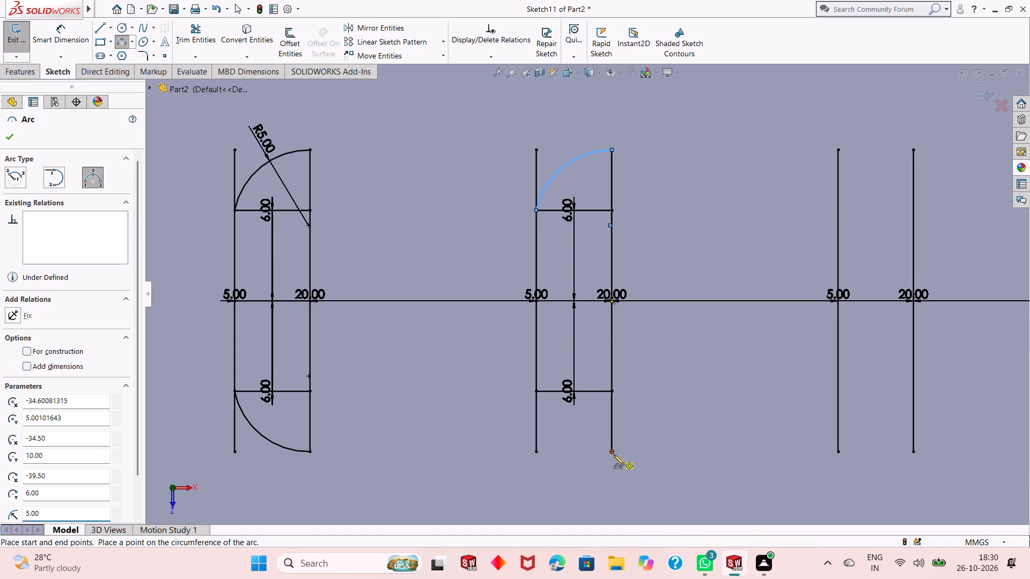
left_click(534, 392)
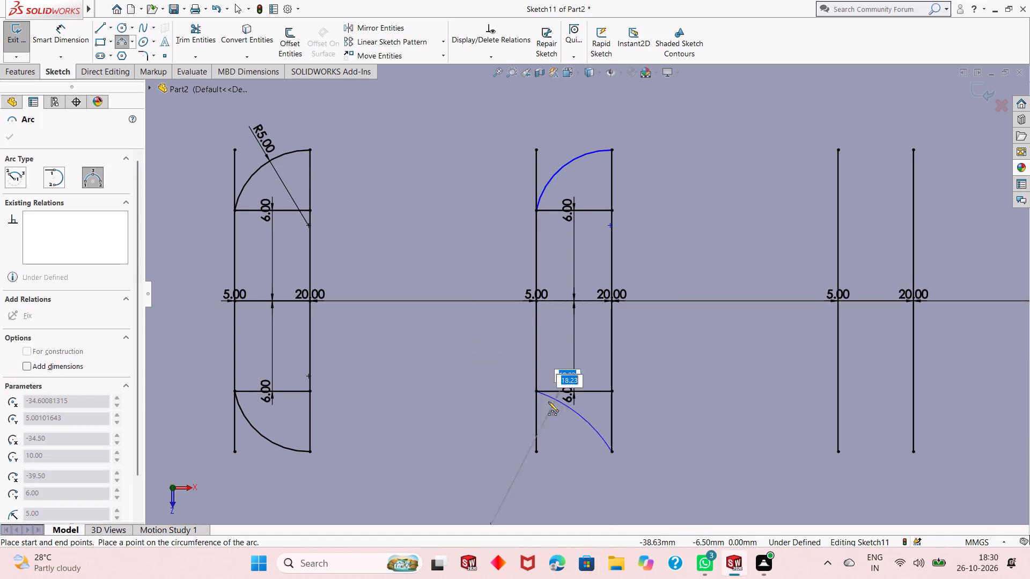
key("5")
key("Return")
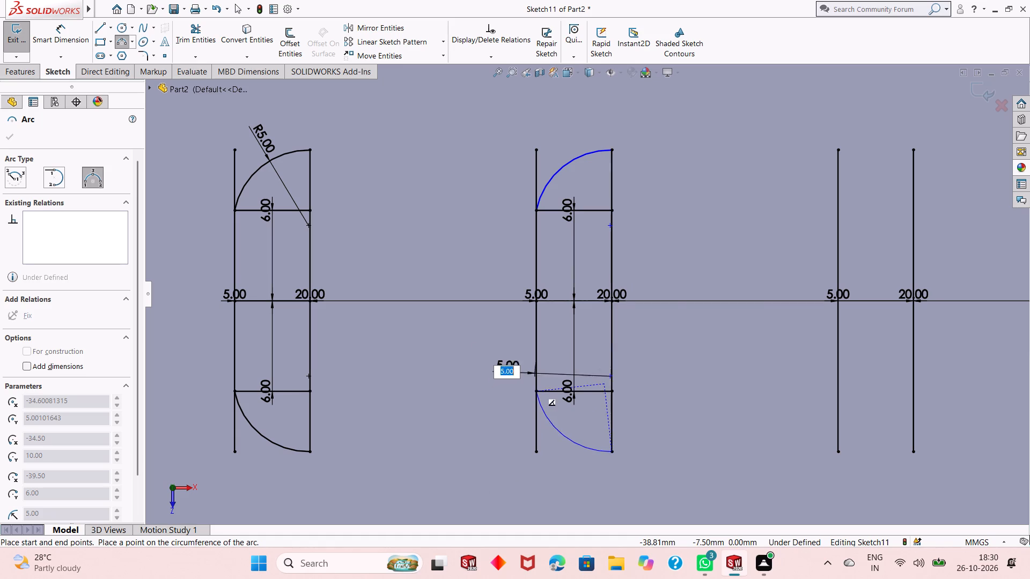
scroll(547, 414, "up", 2)
scroll(790, 186, "down", 1)
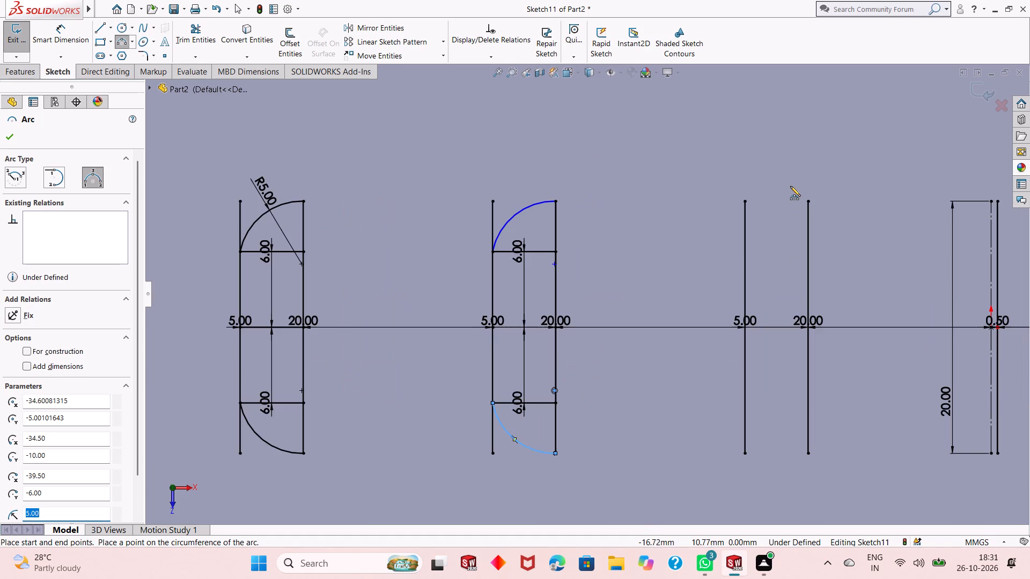
right_click(409, 161)
left_click(426, 167)
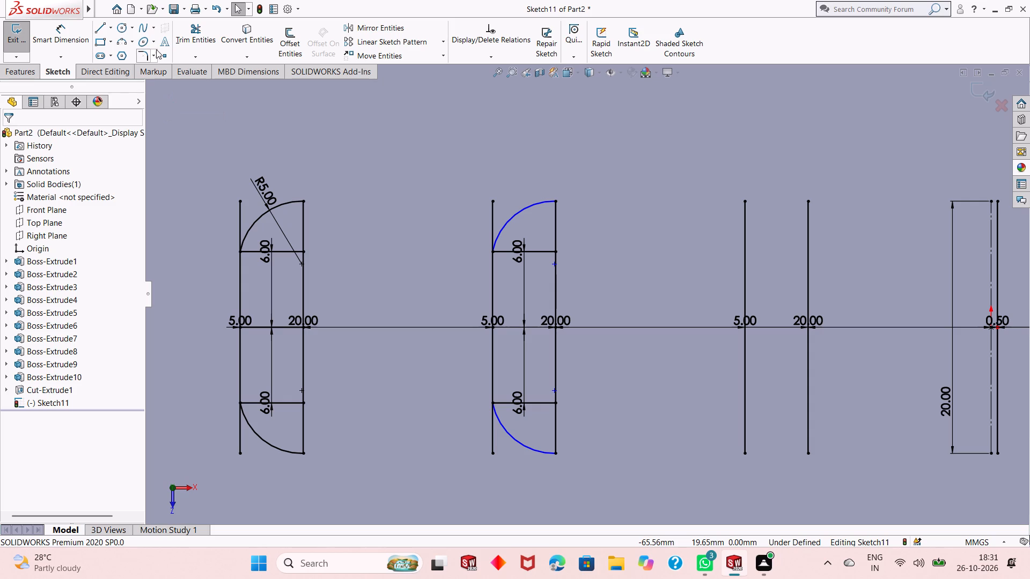
left_click(121, 42)
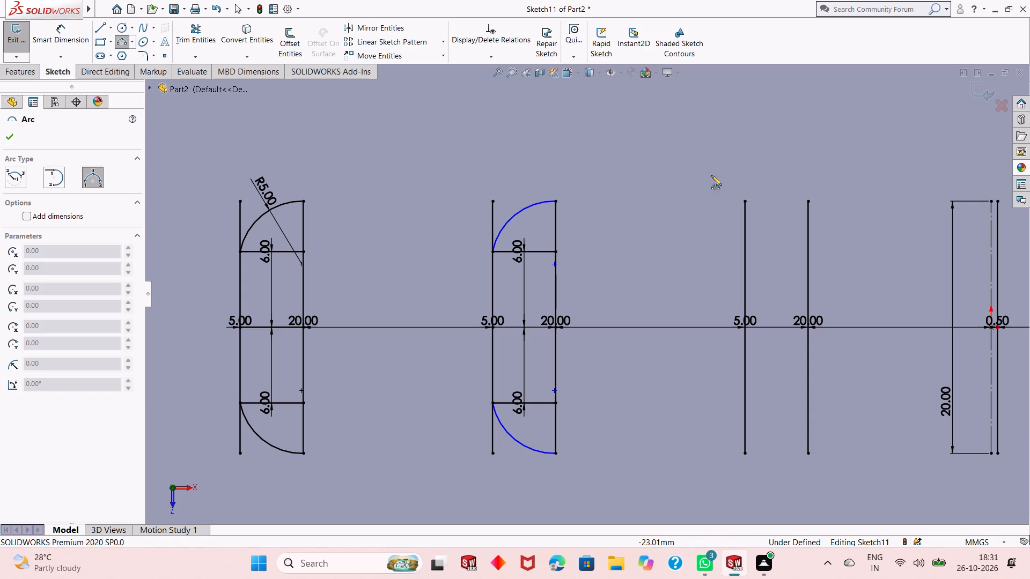
key("Escape")
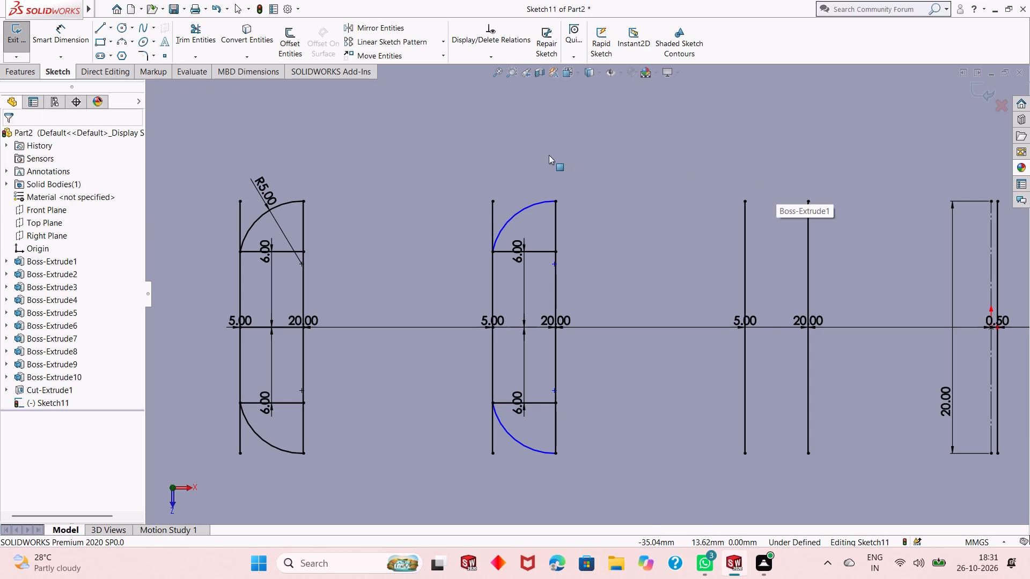
Draw a 5 mm horizontal centerline joining the midpoints of the third pair of vertical lines.
left_click(112, 24)
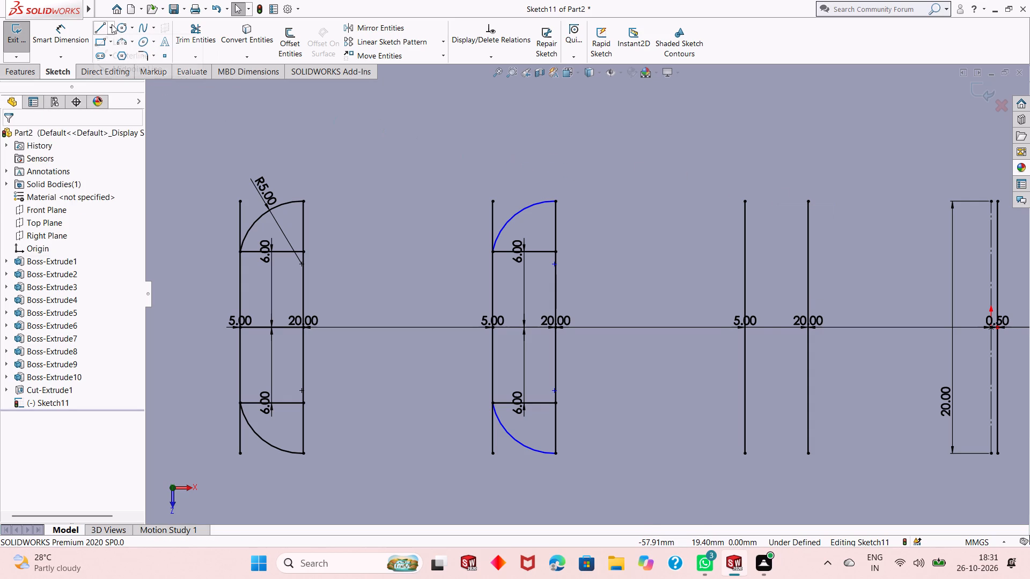
left_click(122, 55)
scroll(747, 329, "down", 3)
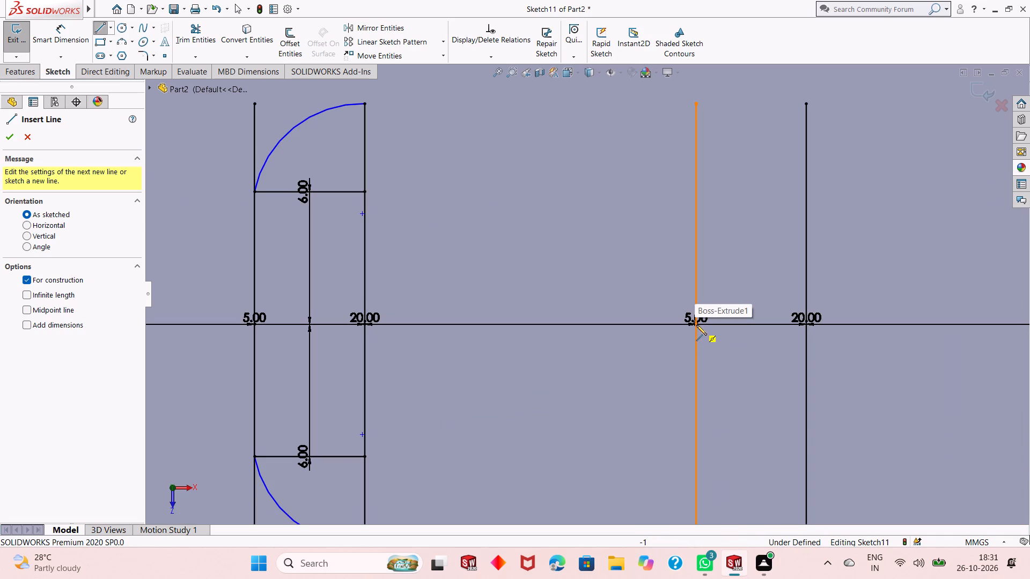
left_click(696, 323)
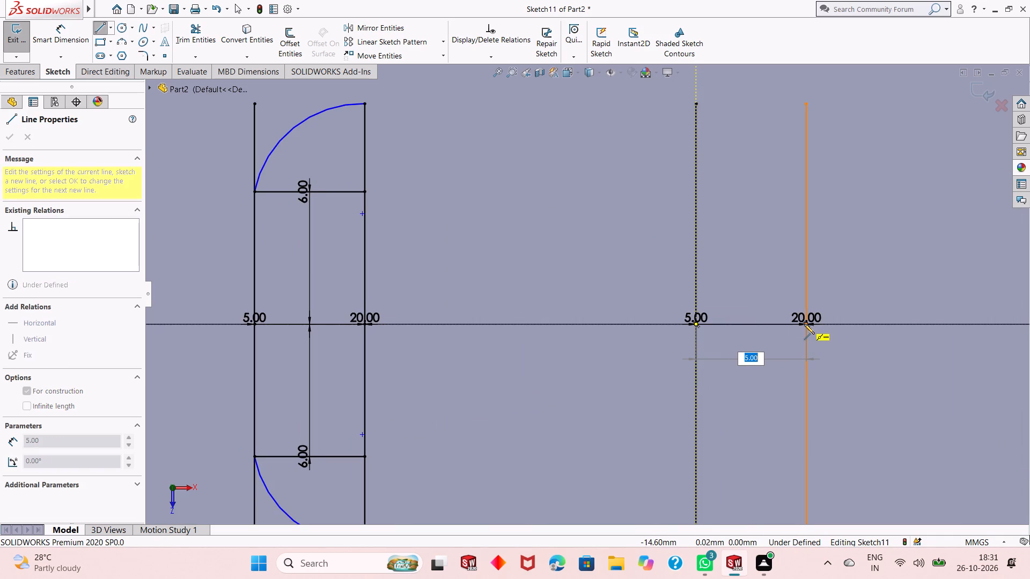
left_click(805, 325)
right_click(848, 281)
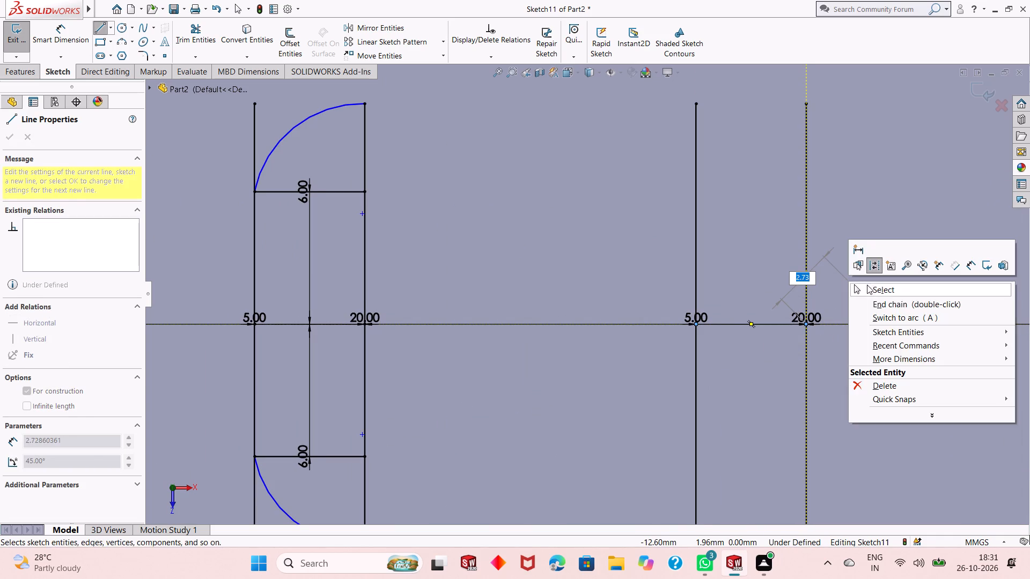
left_click(869, 289)
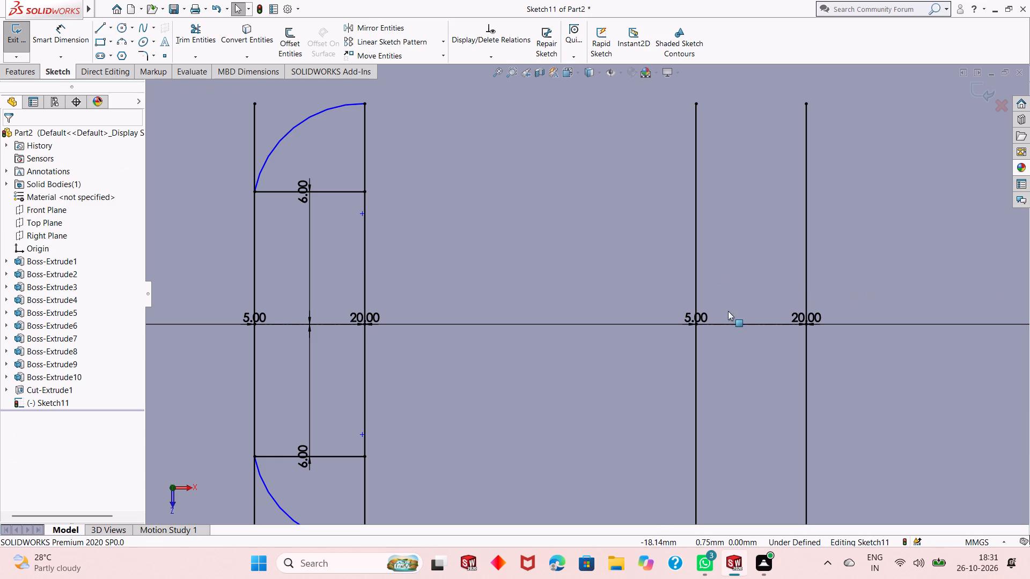
Offset the third pair's centerline bi-directionally by 6 mm with dimensions added.
left_click(732, 323)
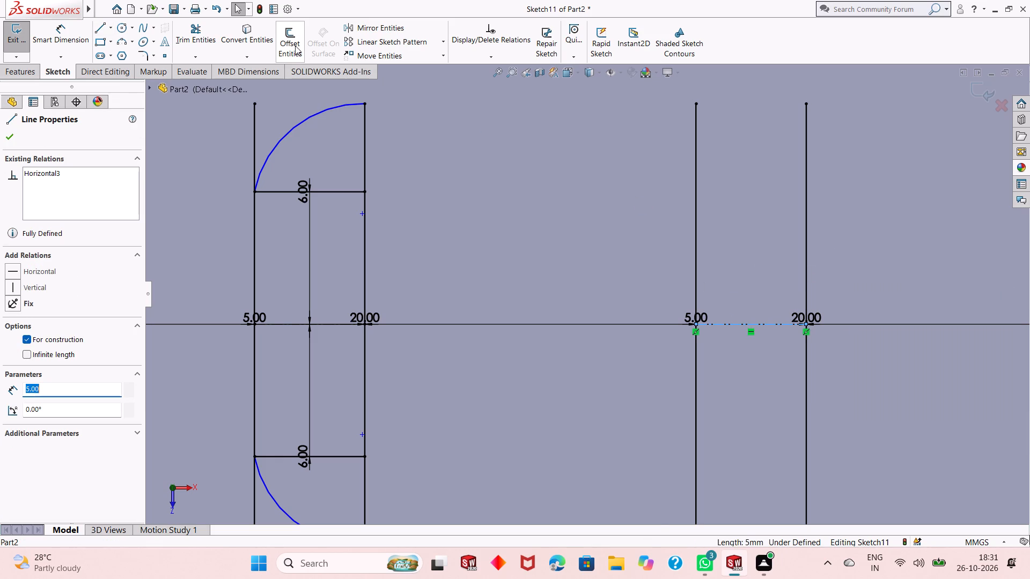
left_click(288, 41)
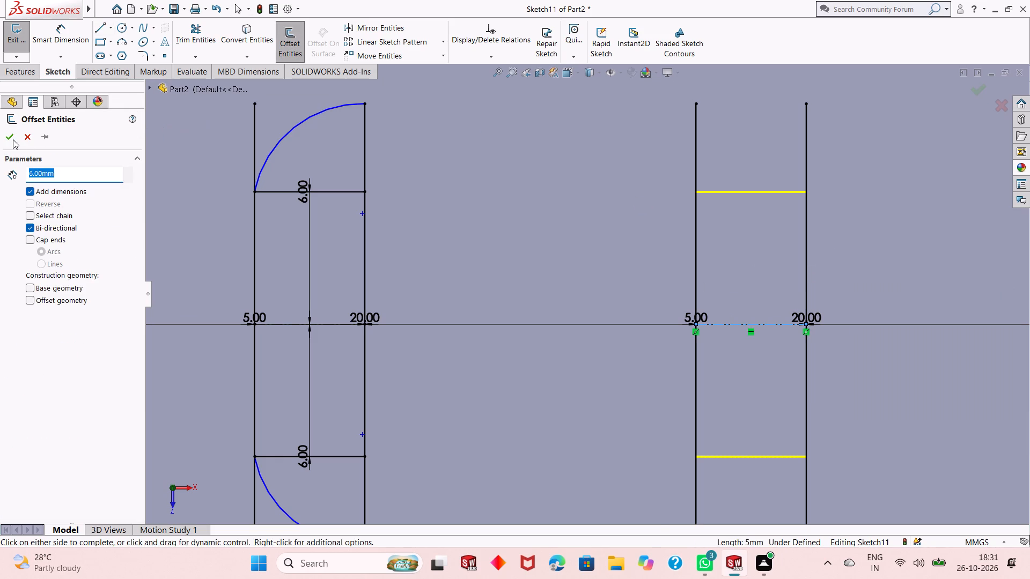
left_click(12, 140)
Draw a 5 mm radius 3-point arc from the third pair's right line upper end to the upper offset line's left end.
scroll(512, 284, "up", 2)
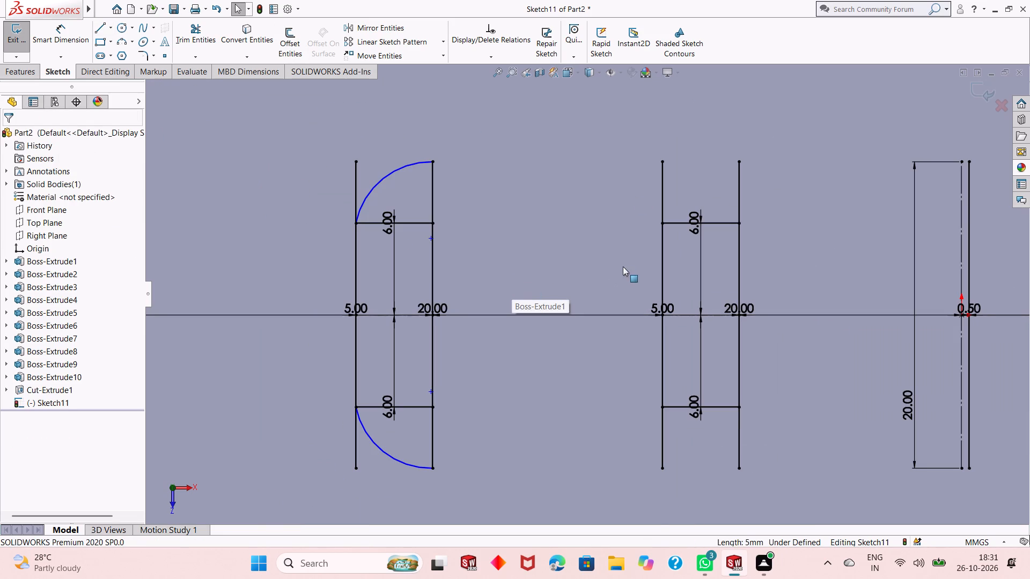
left_click(127, 48)
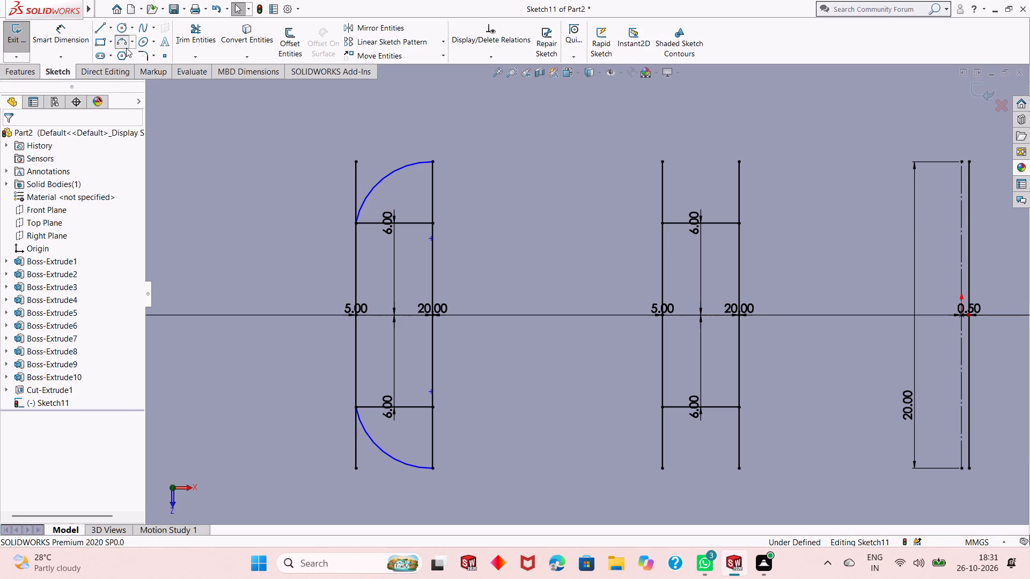
scroll(791, 154, "down", 3)
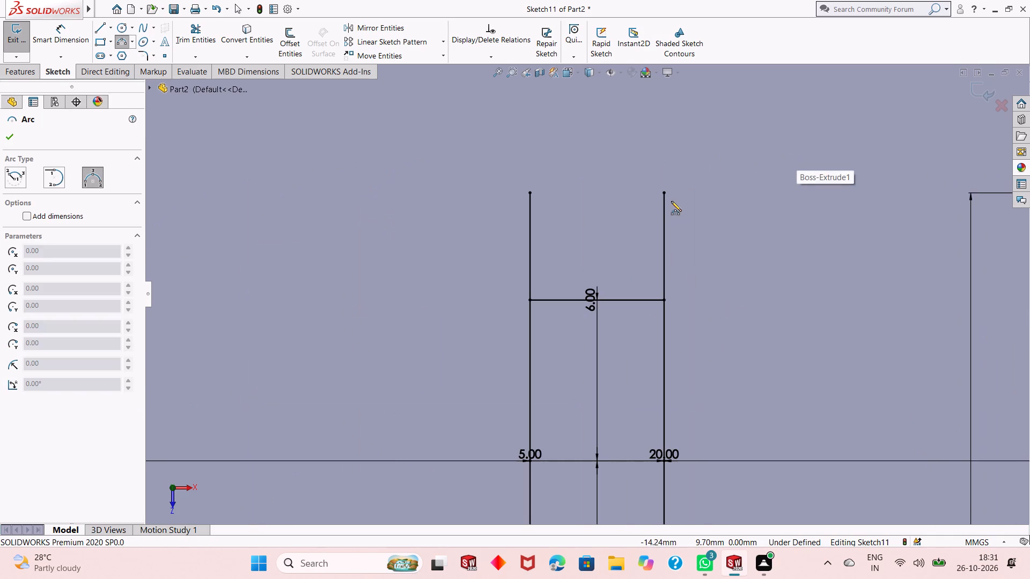
left_click(661, 191)
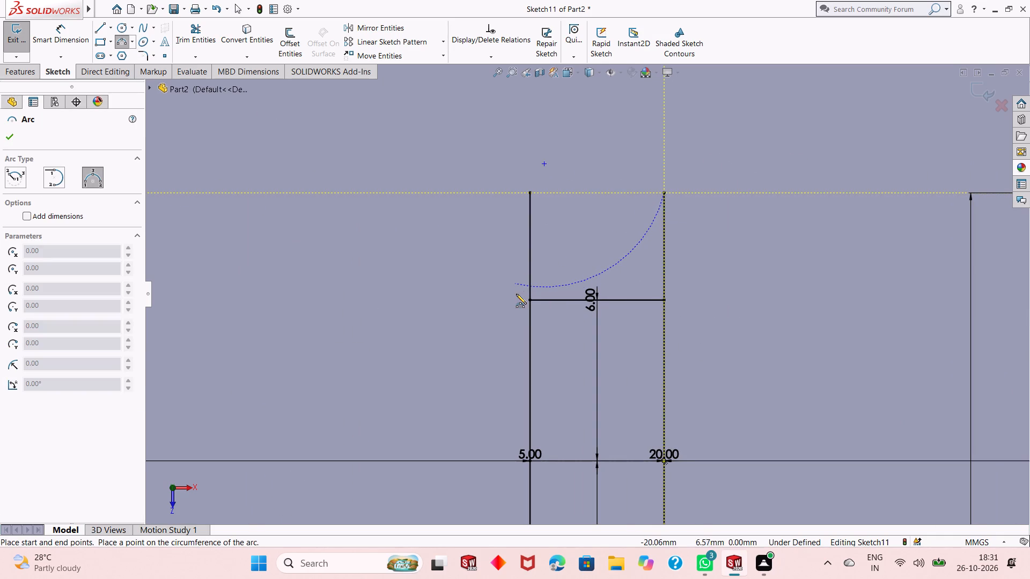
left_click(529, 302)
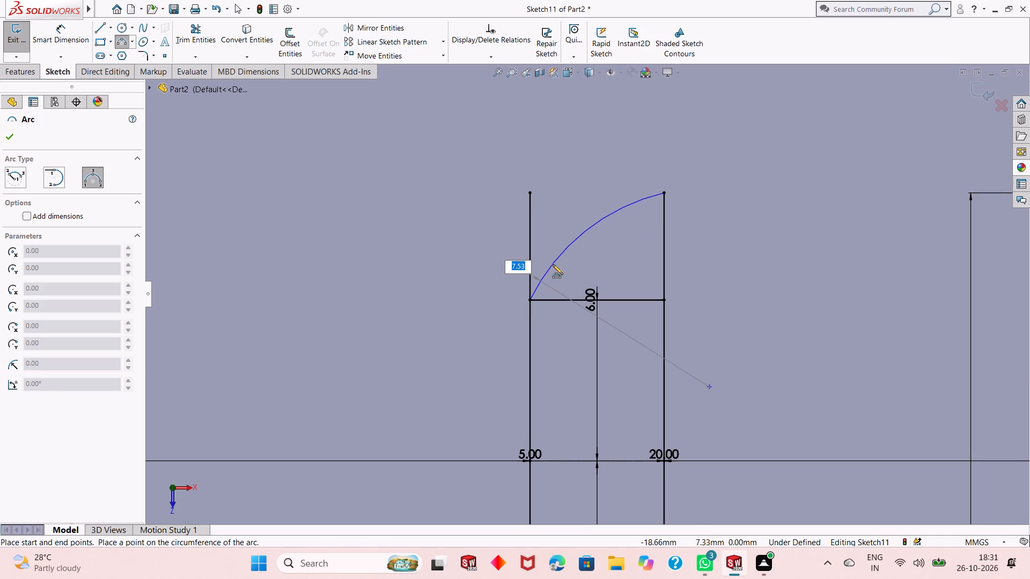
key("5")
key("Return")
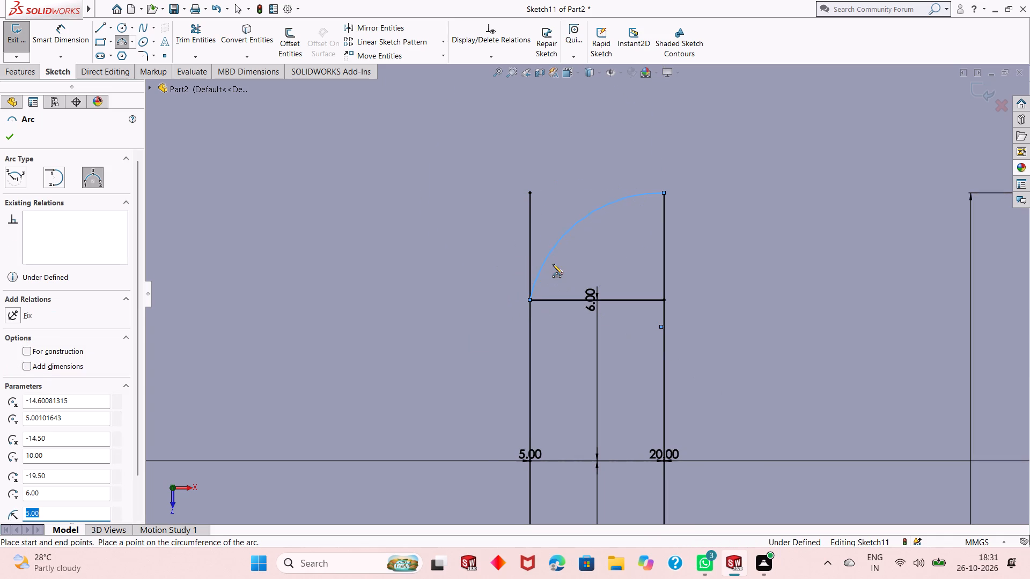
Draw a 5 mm radius 3-point arc from the third pair's right line lower end to the lower offset line's left end.
scroll(575, 300, "up", 5)
scroll(617, 449, "down", 2)
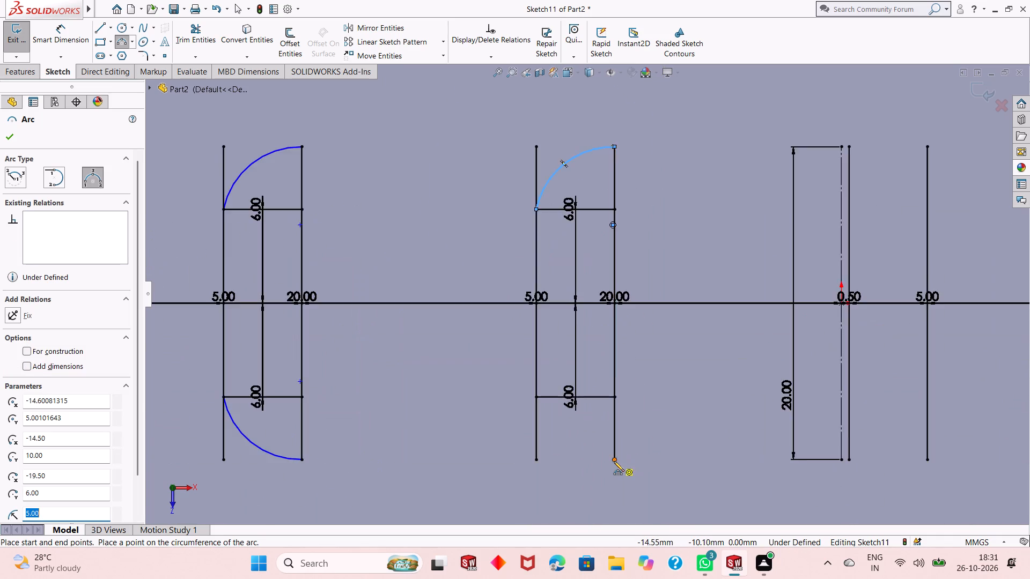
scroll(614, 462, "down", 1)
left_click(613, 449)
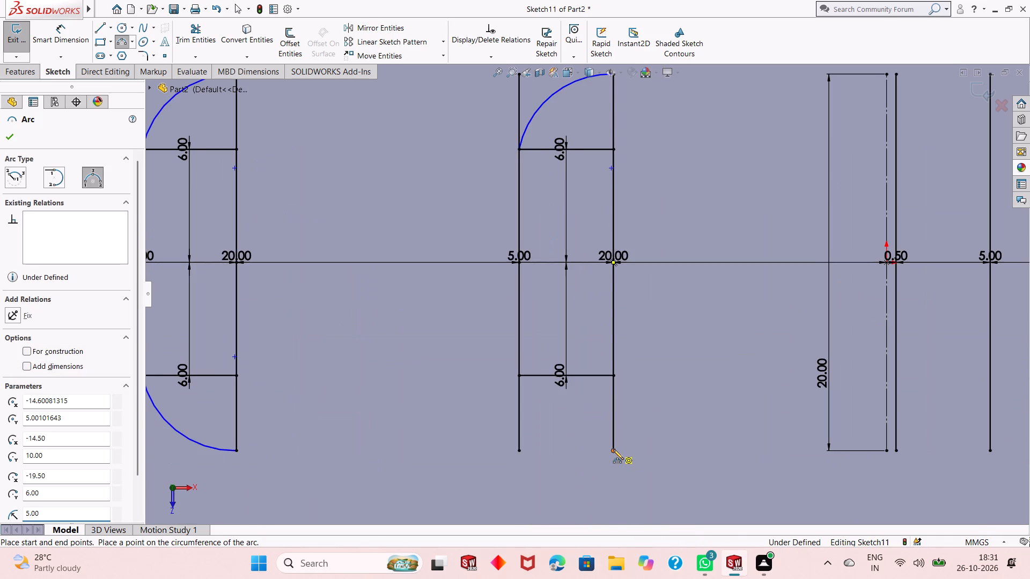
left_click(518, 376)
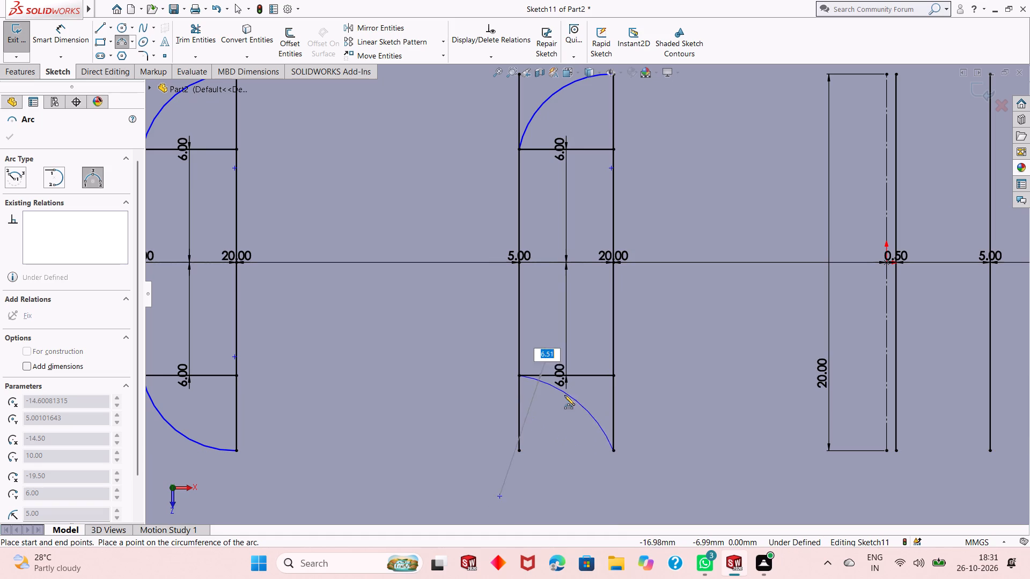
key("5")
key("Return")
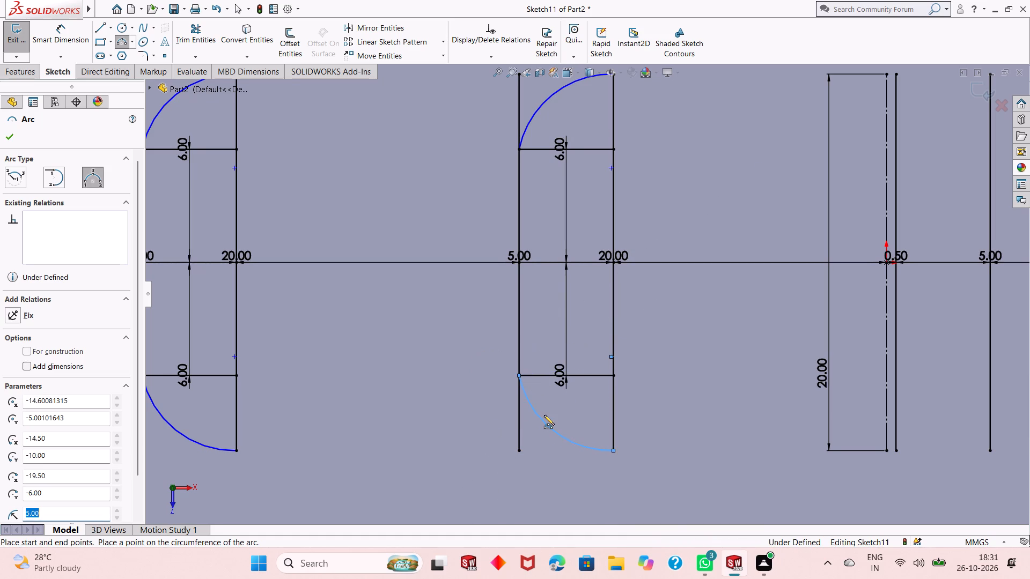
scroll(543, 415, "up", 3)
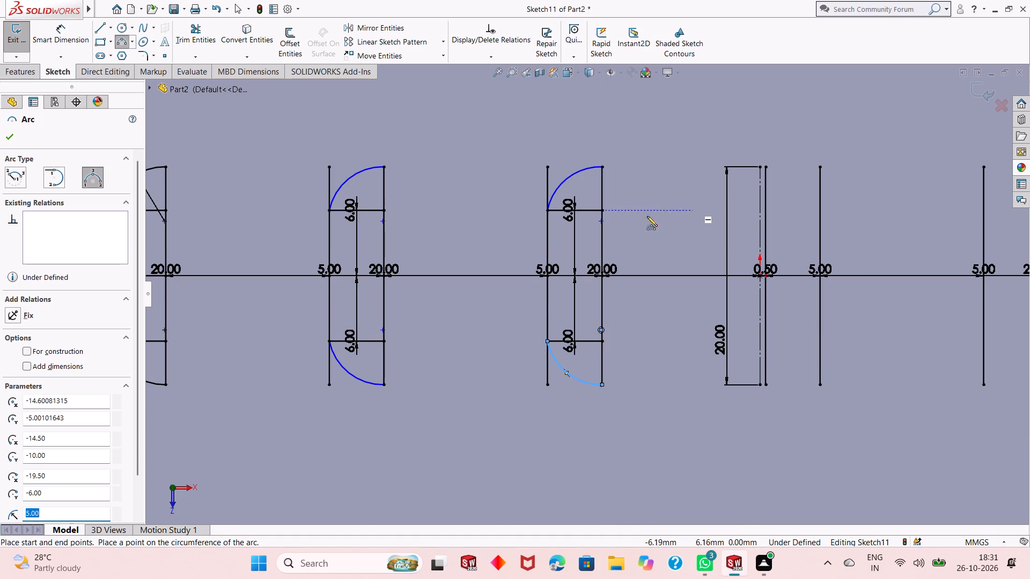
right_click(447, 197)
left_click(479, 206)
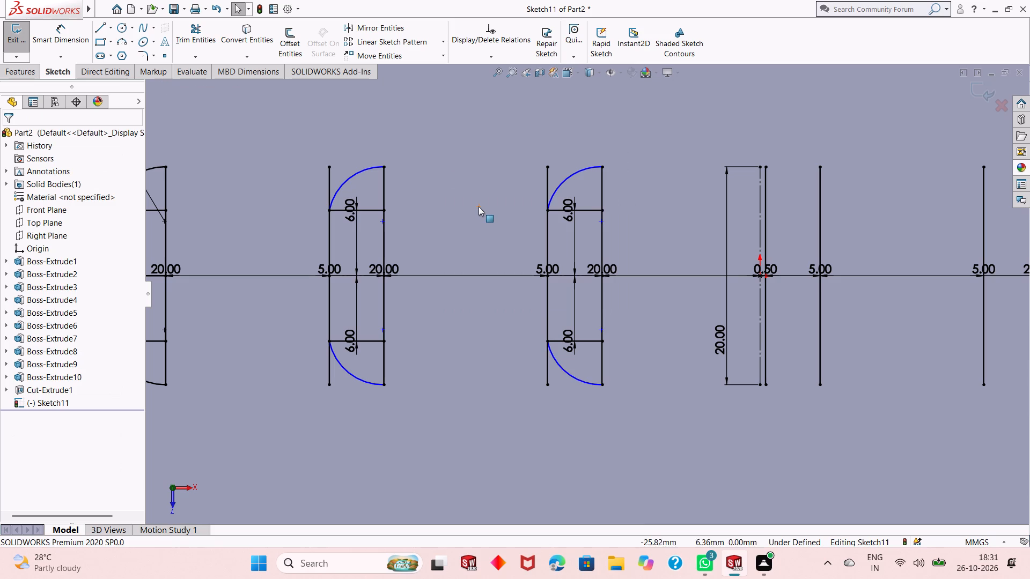
Draw a 5 mm horizontal centerline joining the midpoints of the fourth pair of vertical lines, just right of the origin.
left_click(110, 29)
left_click(114, 54)
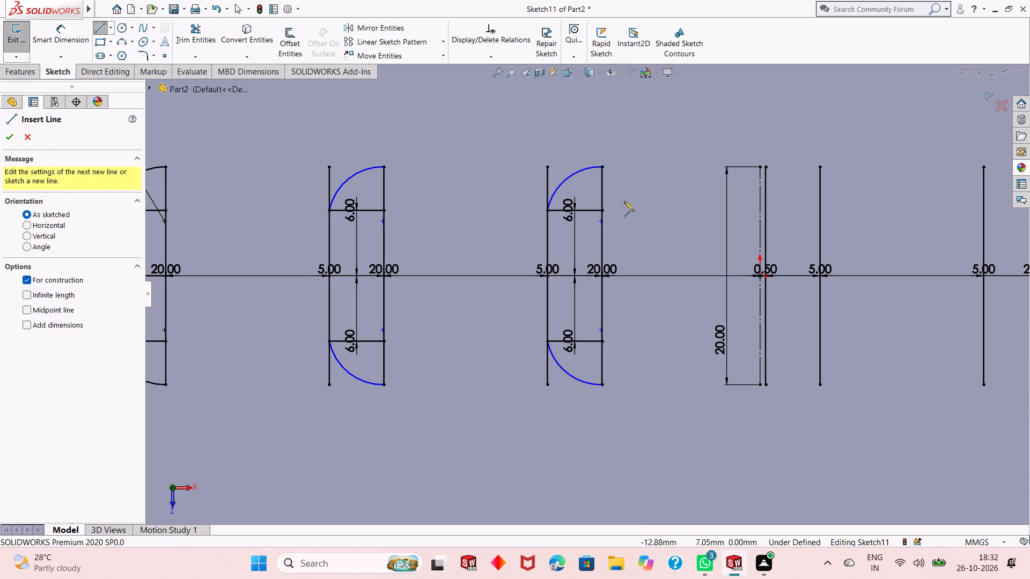
scroll(837, 261, "down", 3)
scroll(741, 285, "down", 3)
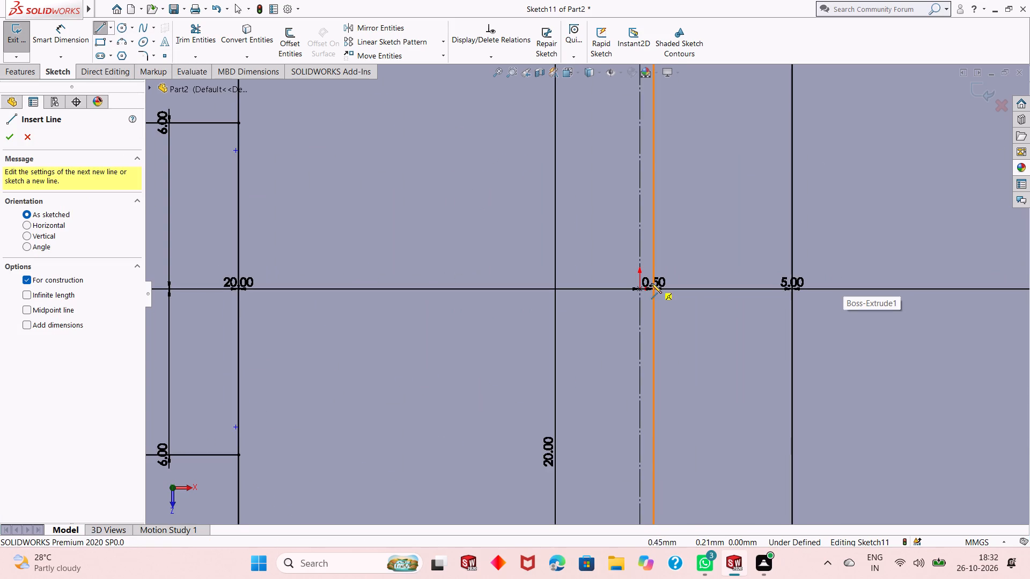
left_click(654, 289)
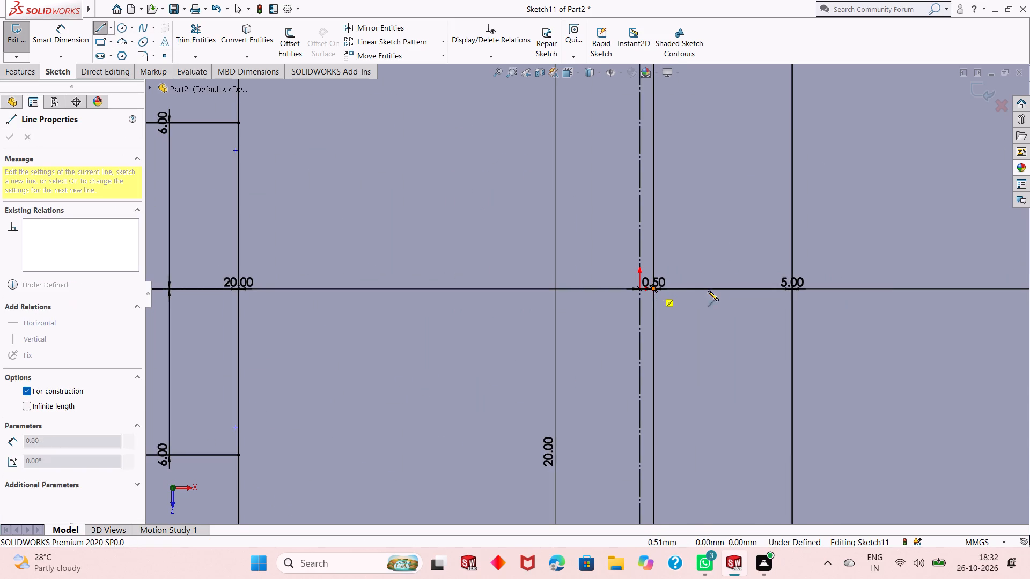
left_click(793, 287)
right_click(872, 218)
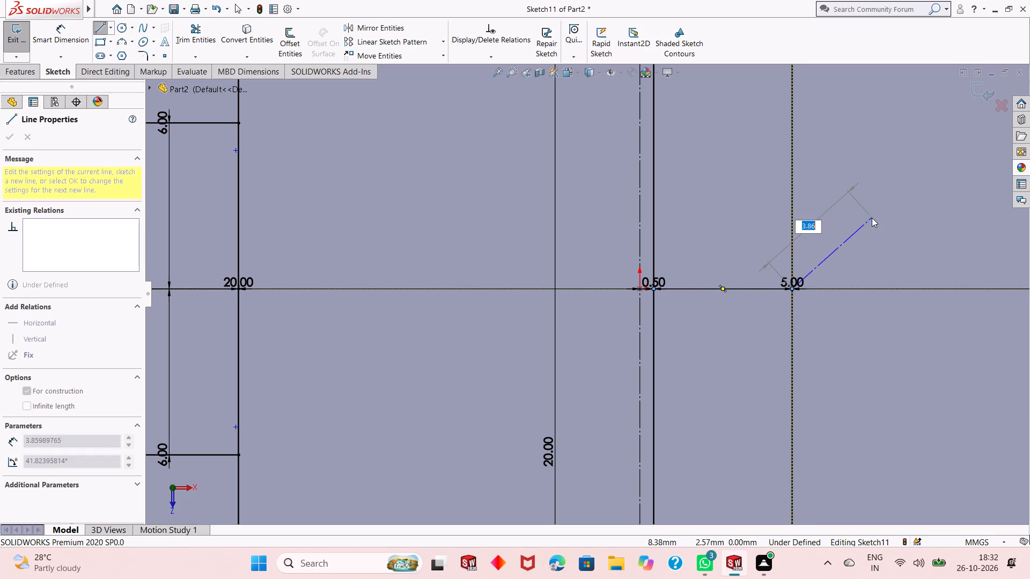
left_click(881, 227)
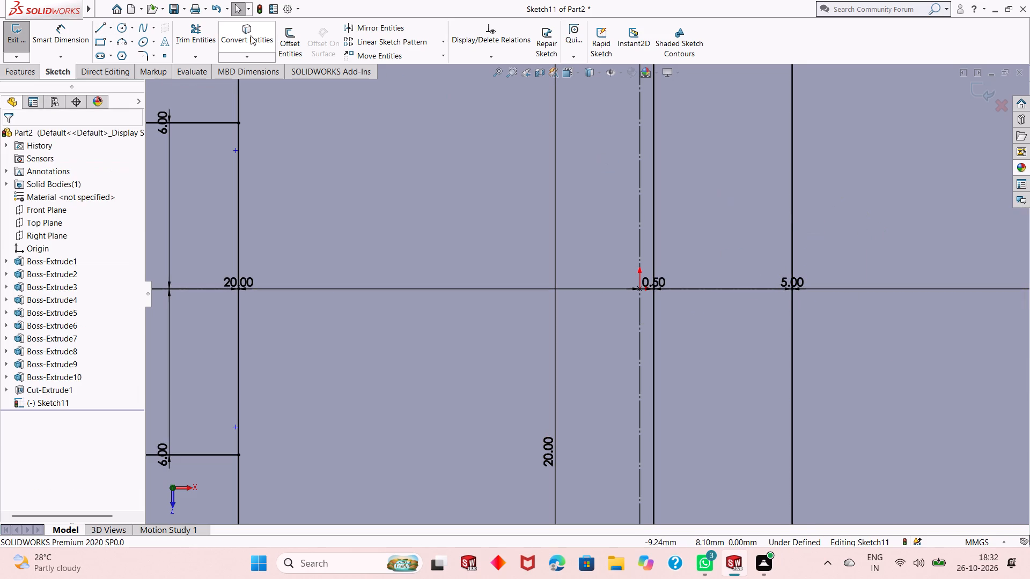
Offset the fourth pair's centerline bi-directionally by 6 mm with dimensions added.
left_click(284, 41)
left_click(742, 290)
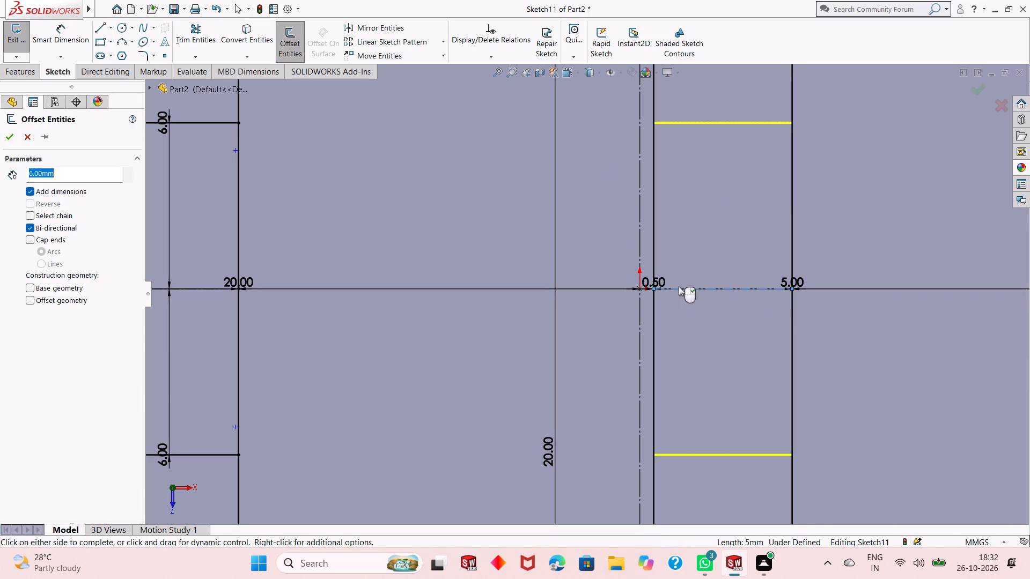
left_click(6, 136)
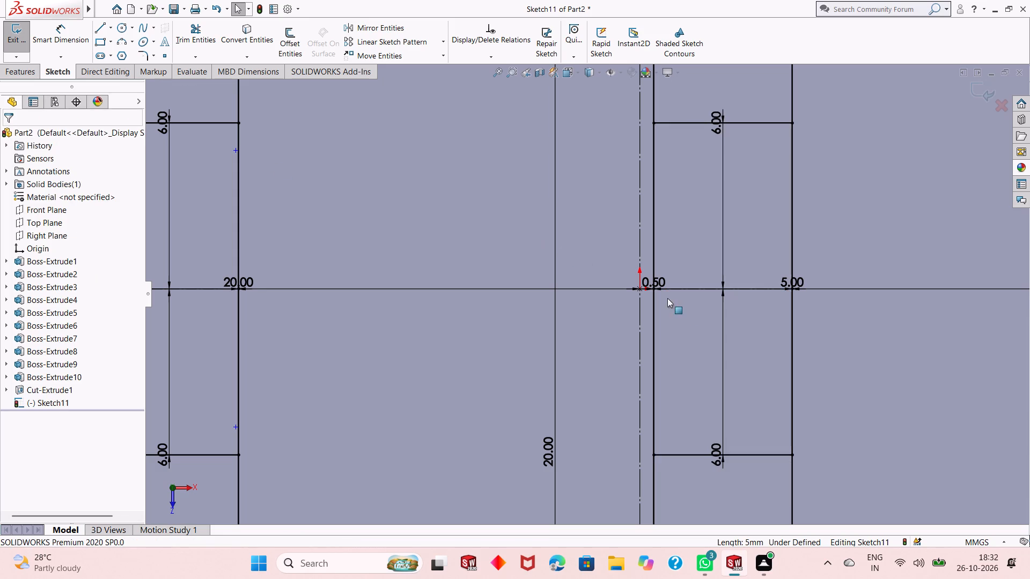
Draw a 5 mm radius 3-point arc from the fourth pair's right line upper end to the upper offset line's left end.
scroll(684, 307, "up", 4)
scroll(668, 152, "down", 1)
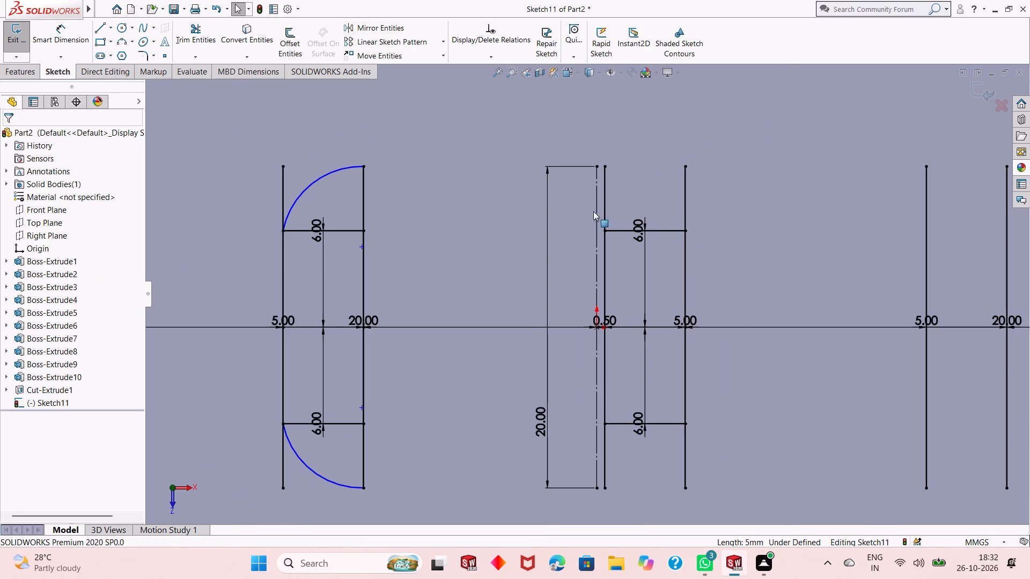
left_click(117, 35)
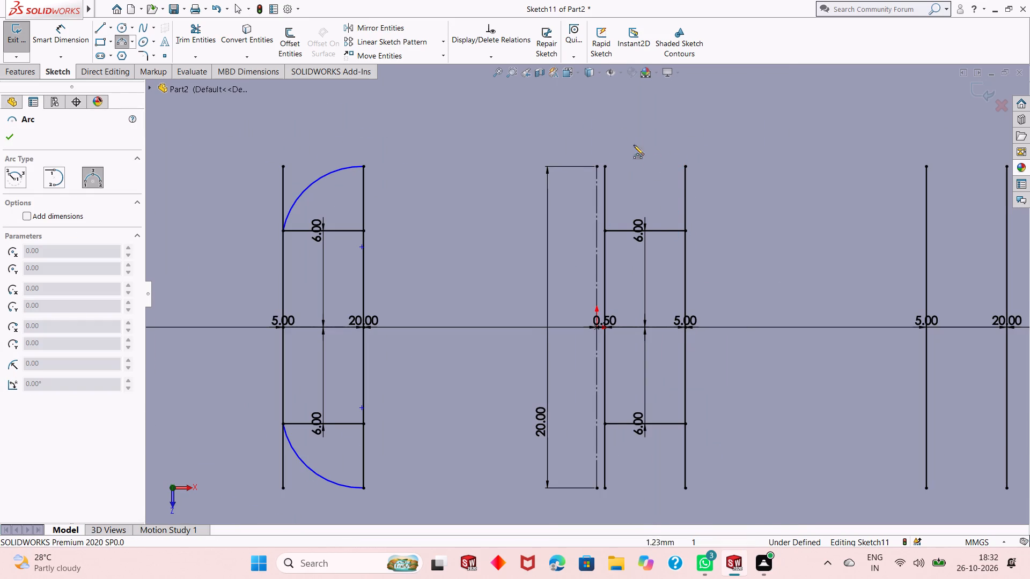
left_click(684, 166)
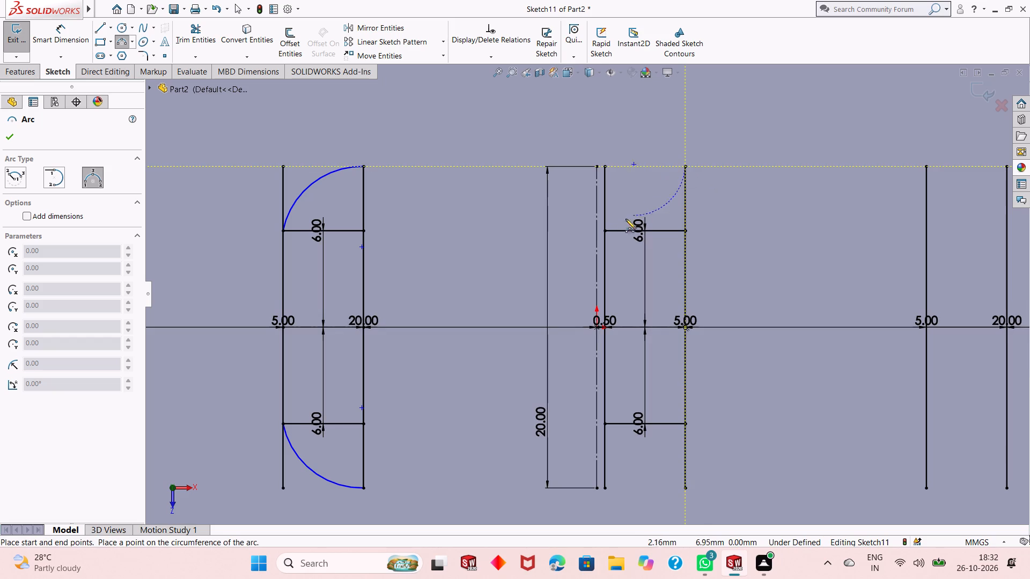
left_click(603, 232)
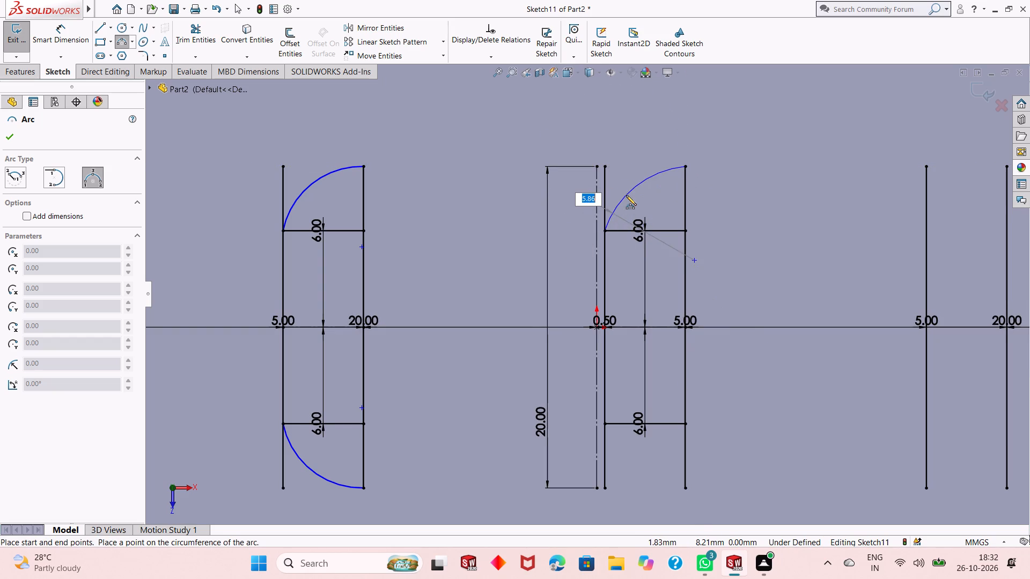
key("5")
key("Return")
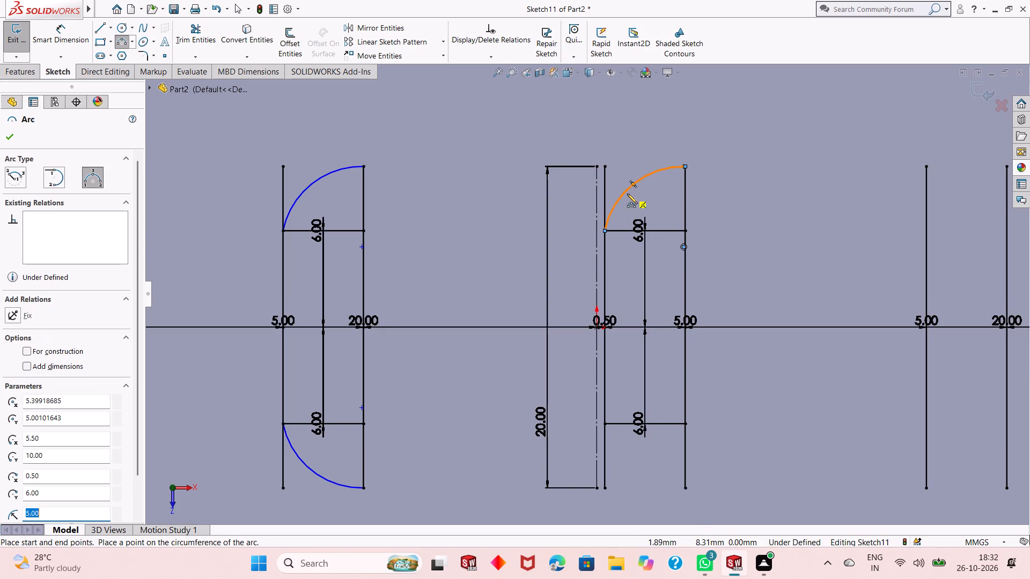
Draw a 5 mm radius 3-point arc from the fourth pair's right line lower end to the lower offset line's left end.
left_click(685, 488)
left_click(602, 424)
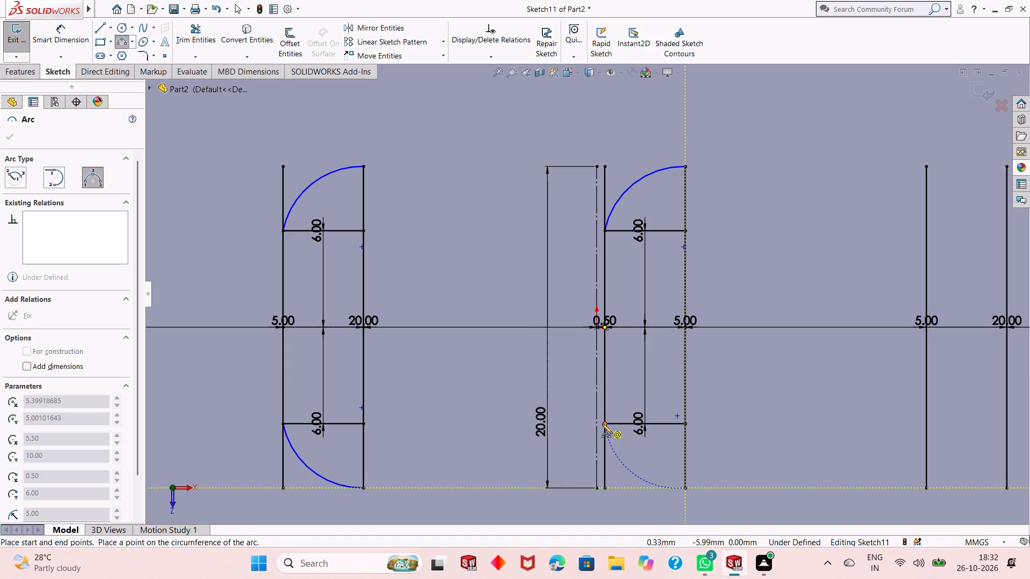
key("5")
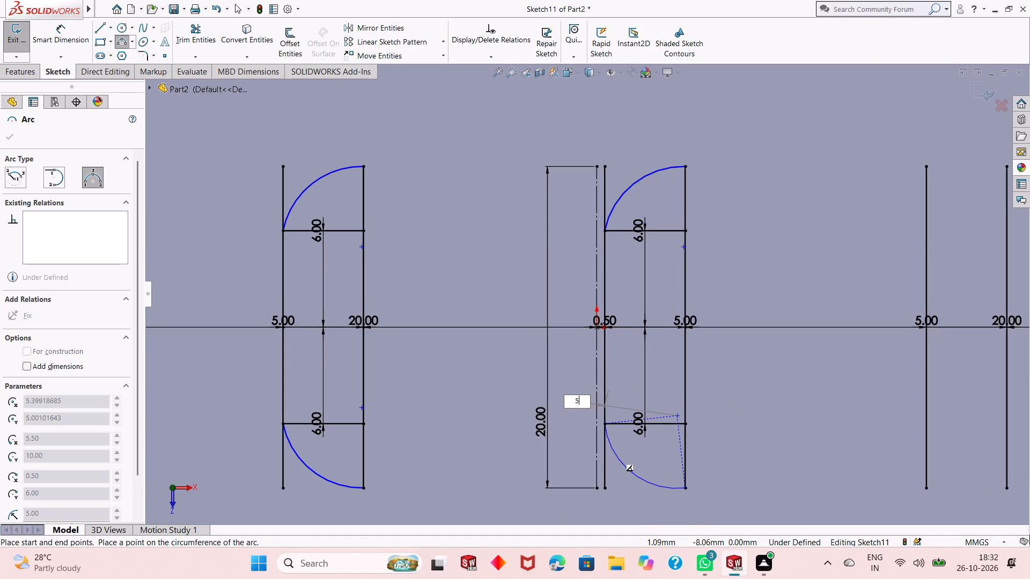
key("Return")
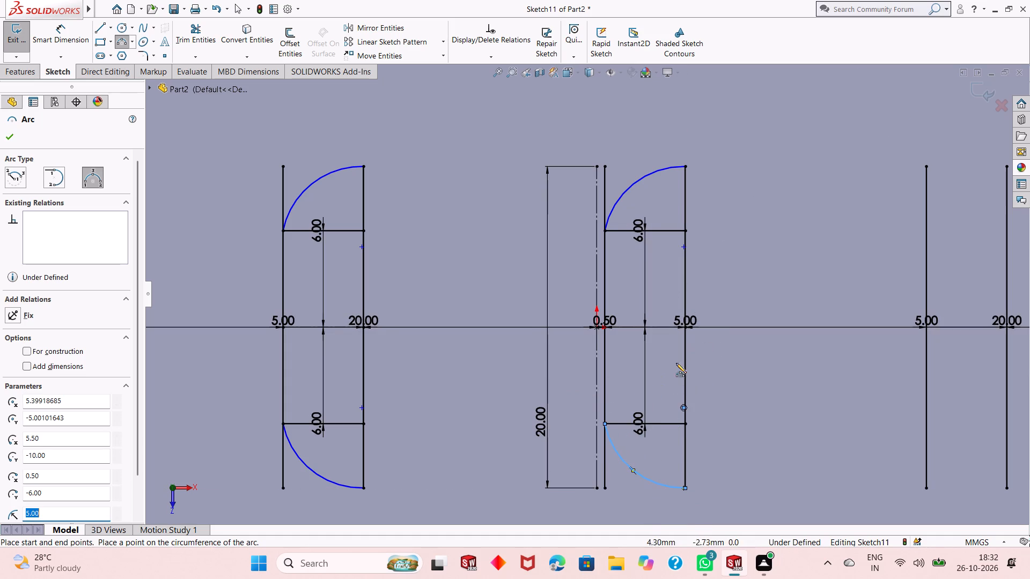
right_click(751, 223)
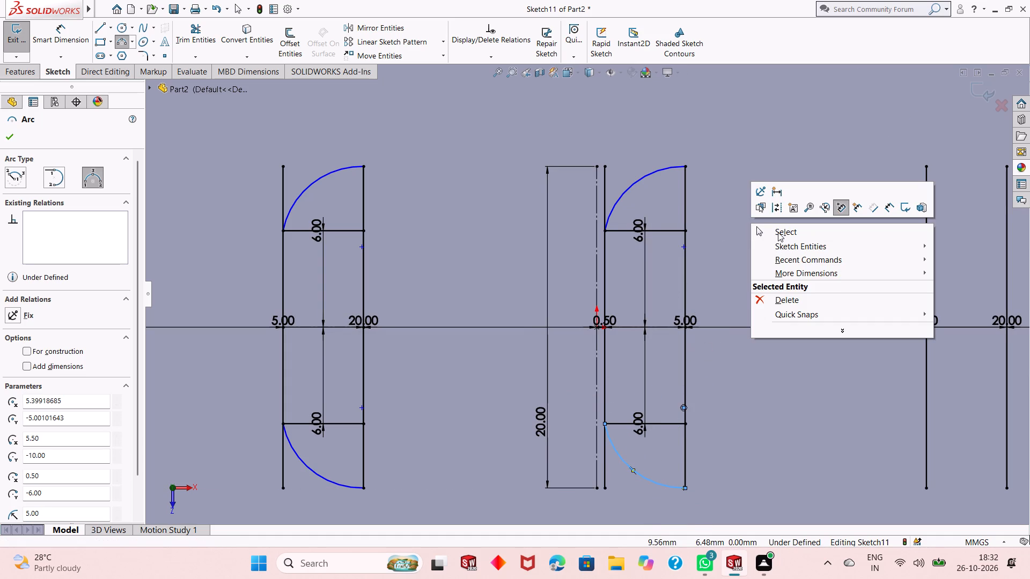
Draw a 5 mm horizontal centerline joining the midpoints of the fifth pair of vertical lines, the next pair right of the origin's profile.
left_click(778, 232)
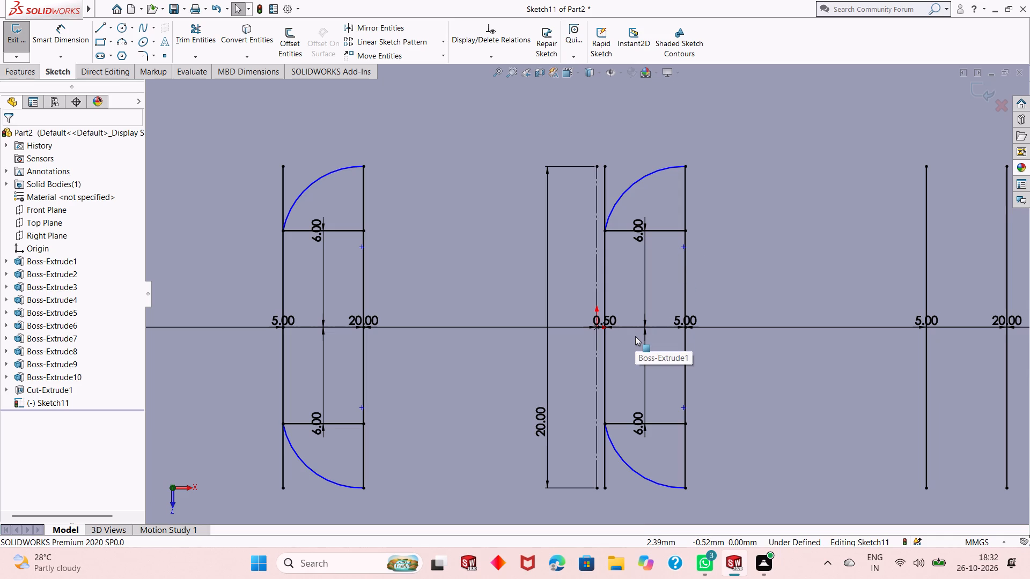
scroll(687, 388, "up", 1)
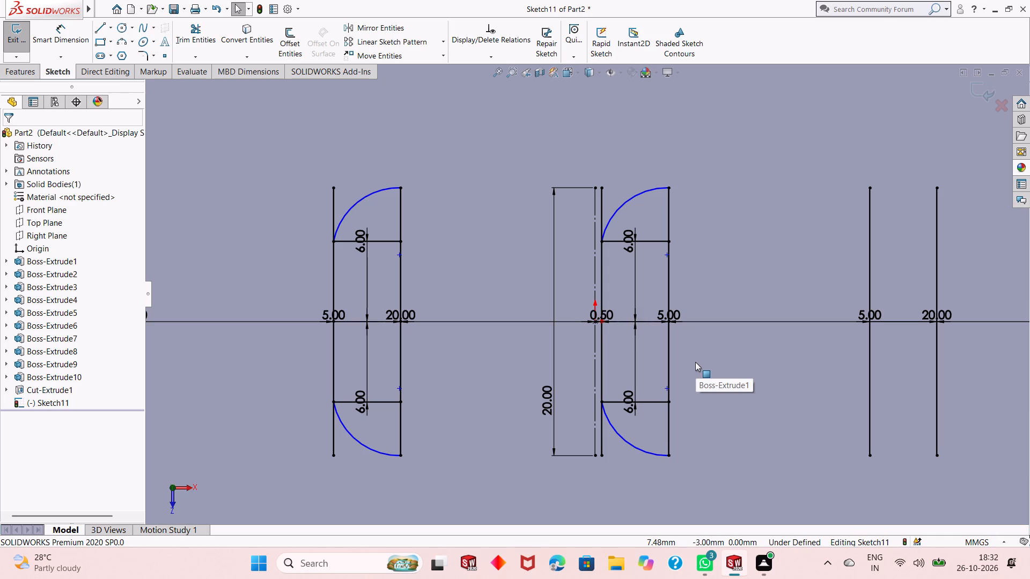
scroll(695, 362, "up", 1)
scroll(840, 324, "up", 2)
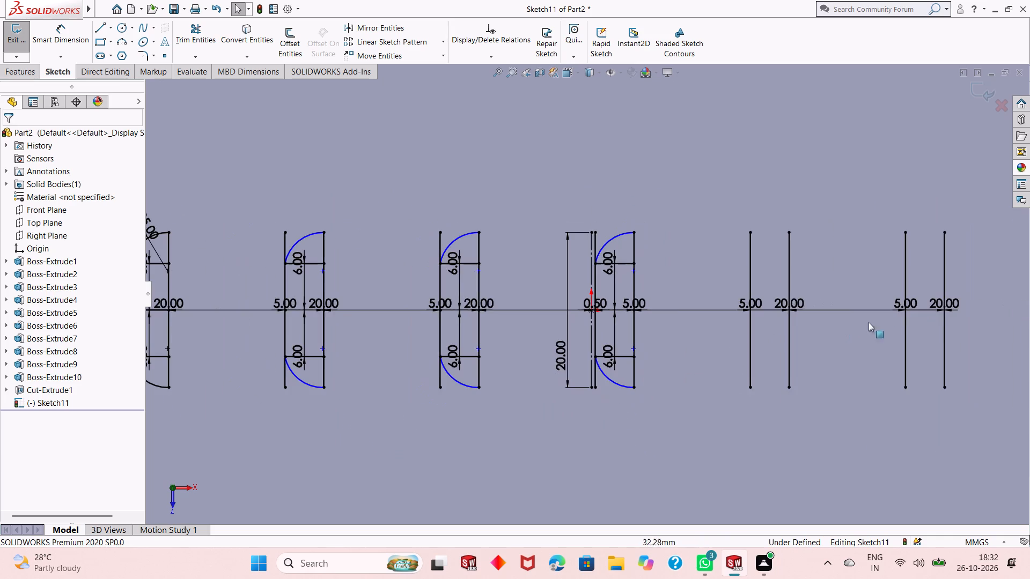
scroll(922, 294, "down", 2)
scroll(675, 312, "down", 1)
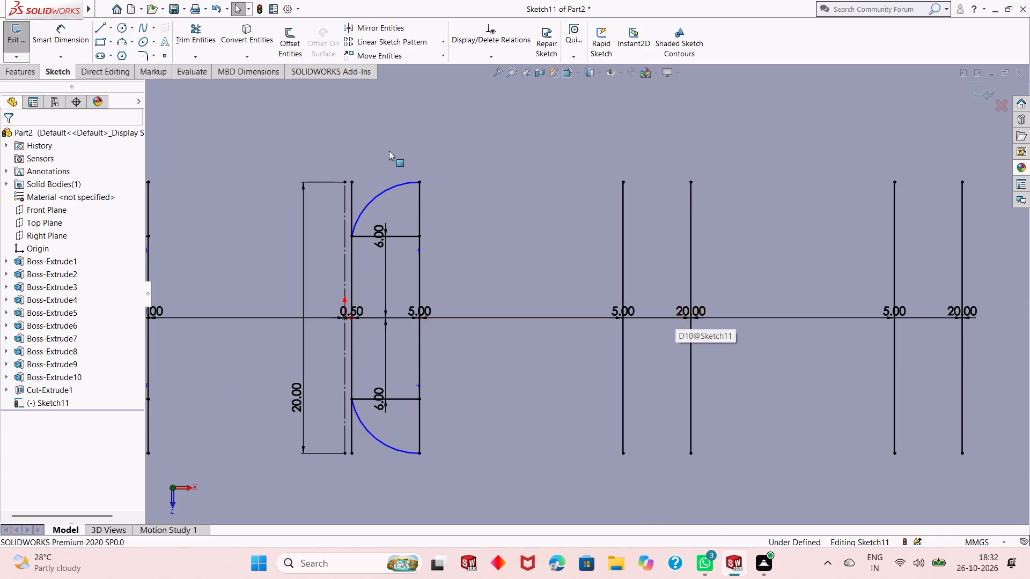
left_click(110, 26)
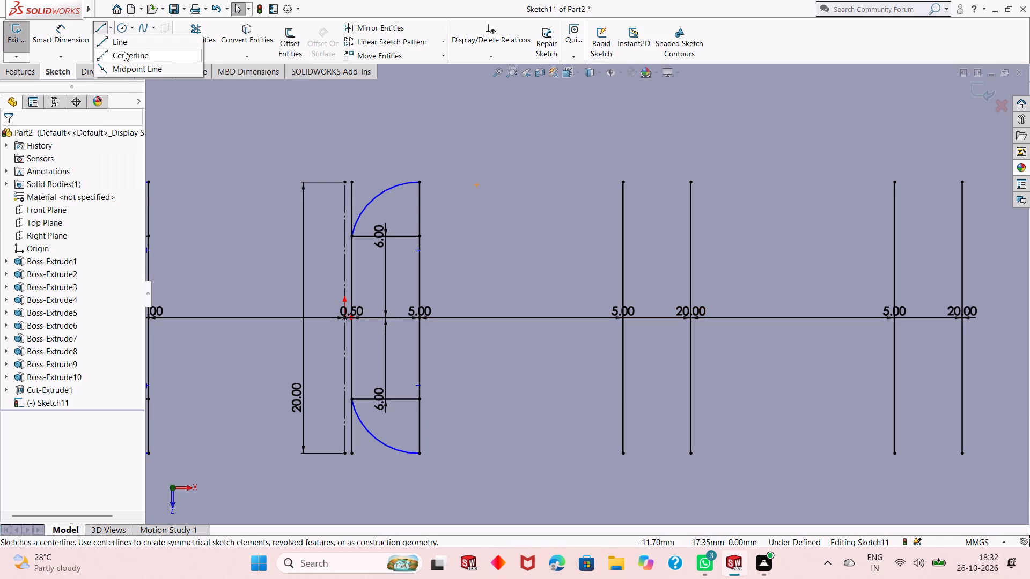
left_click(124, 52)
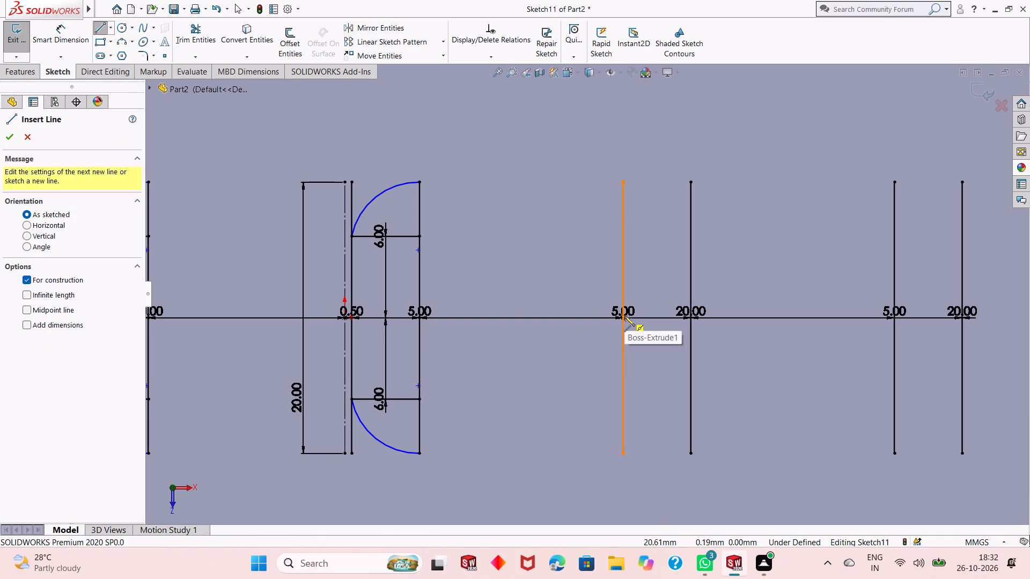
left_click(624, 317)
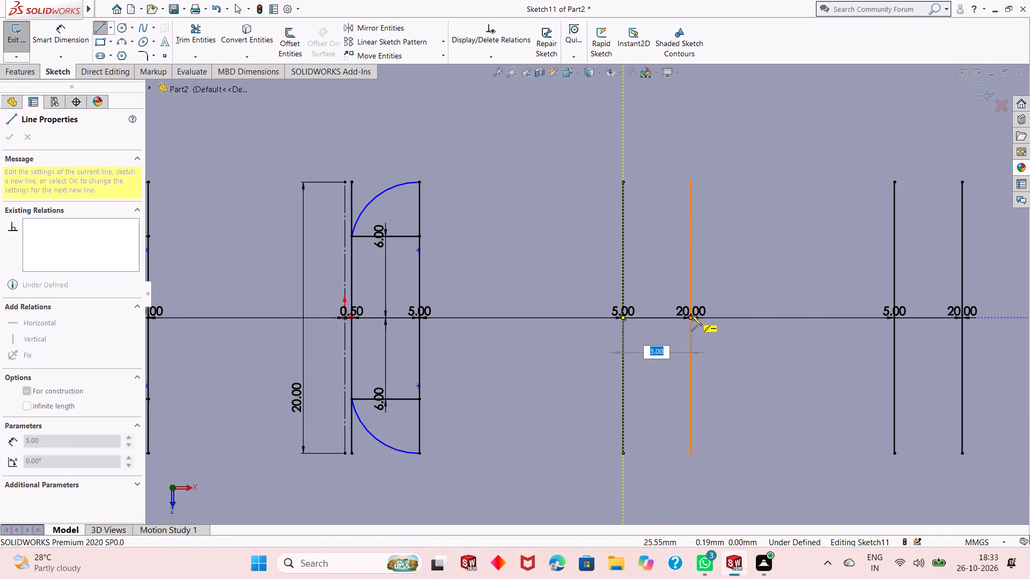
left_click(691, 315)
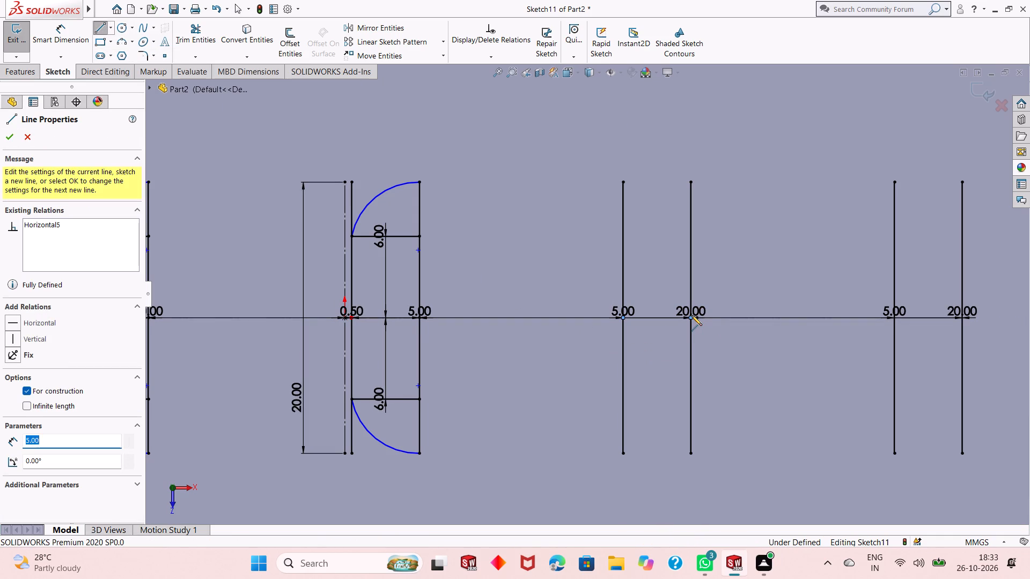
key("Escape")
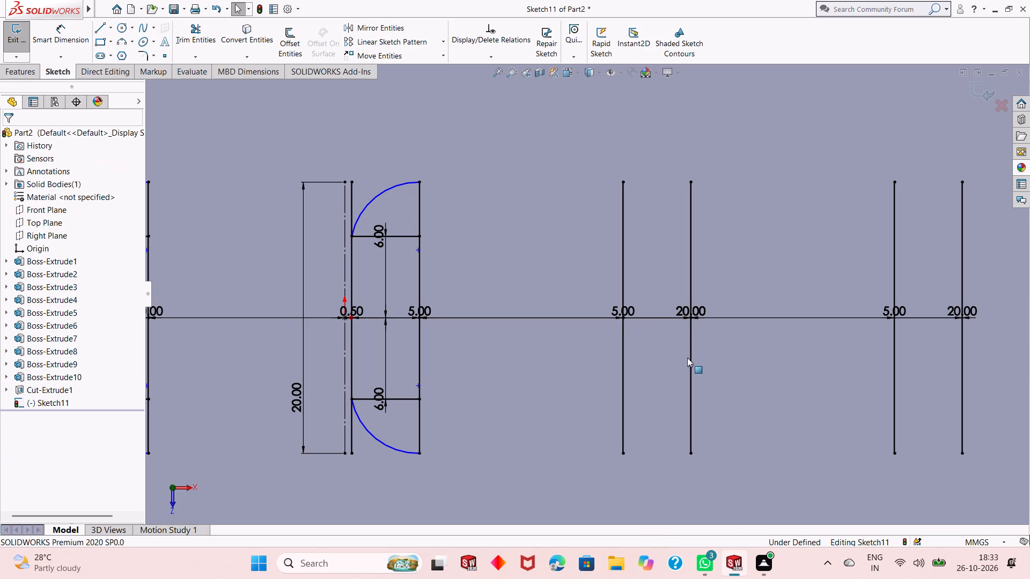
Offset the fifth pair's centerline bi-directionally by 6 mm with dimensions added.
left_click(640, 317)
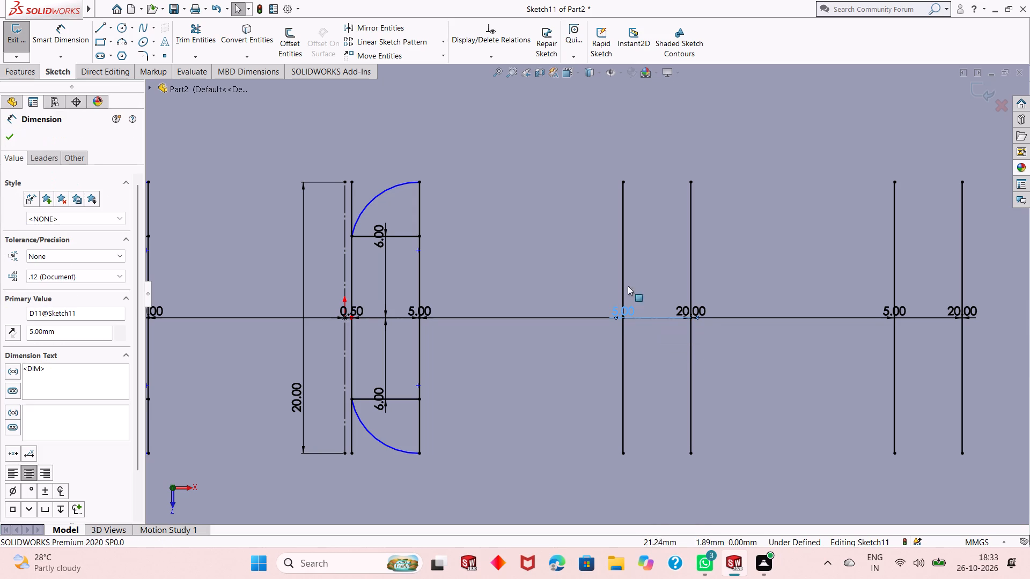
key("Escape")
key("Escape")
key("Escape")
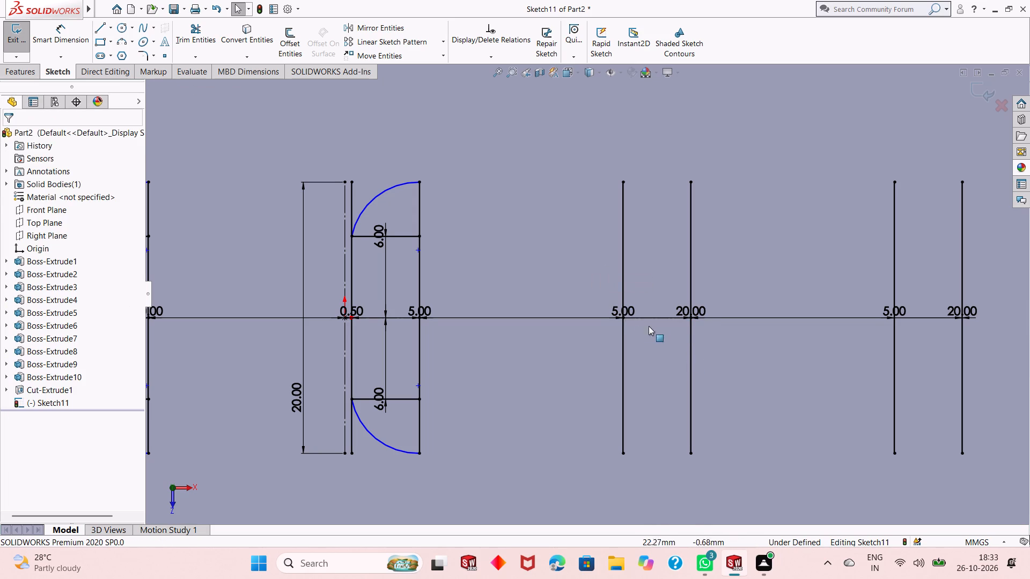
left_click(653, 321)
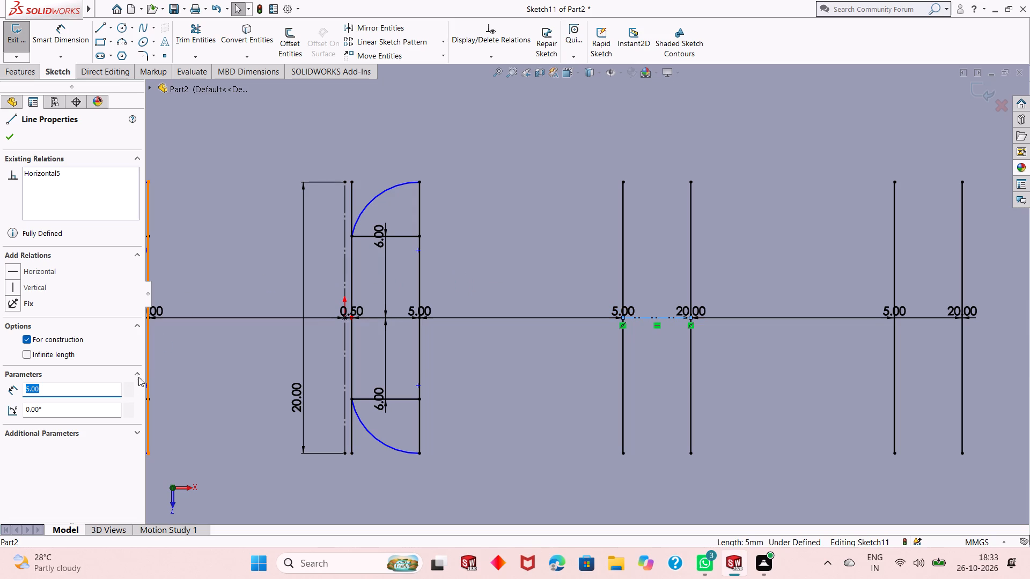
left_click(282, 47)
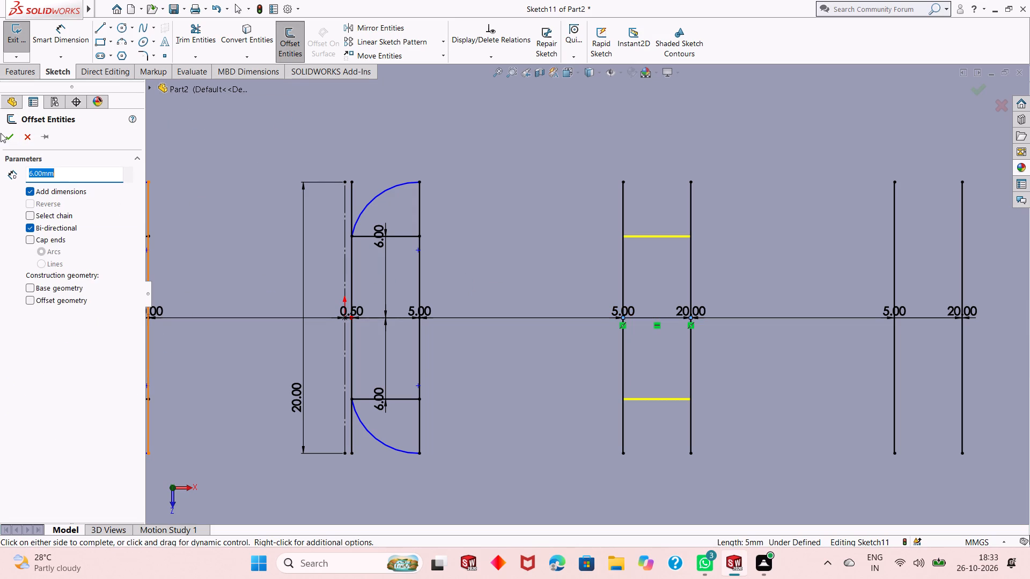
left_click(6, 139)
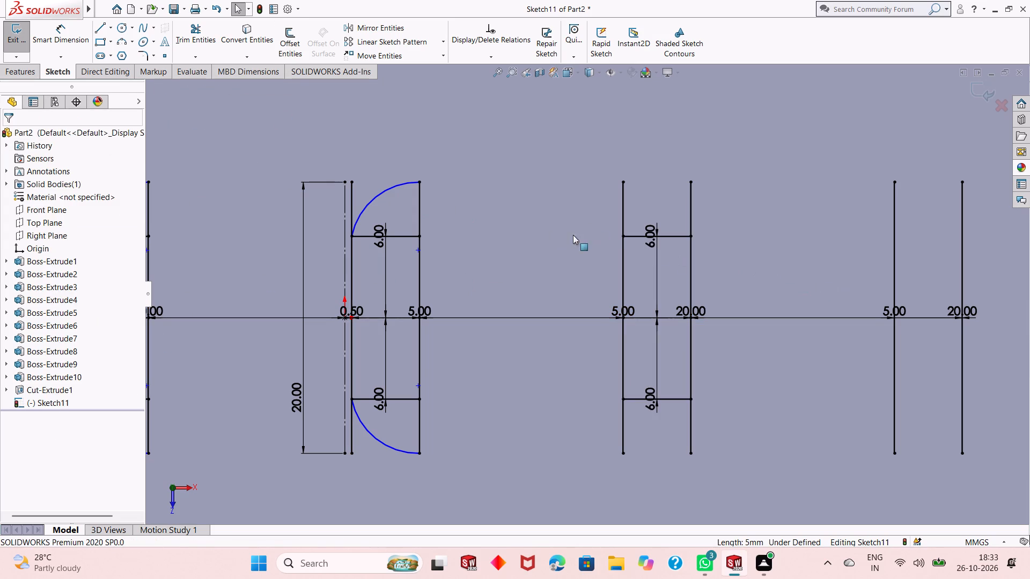
Draw a 5 mm radius 3-point arc from the fifth pair's right line upper end to the upper offset line's left end.
left_click(120, 42)
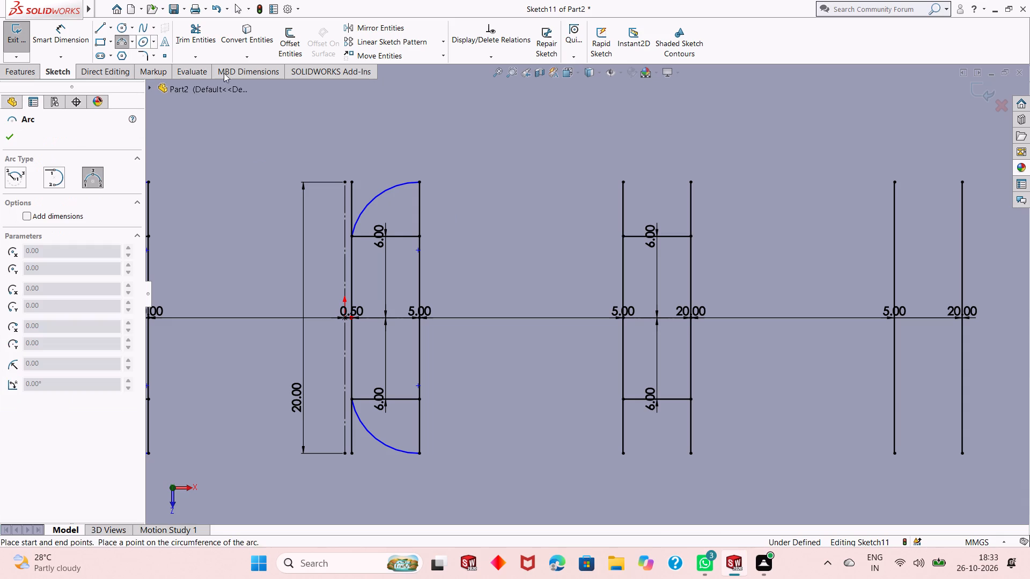
left_click(693, 181)
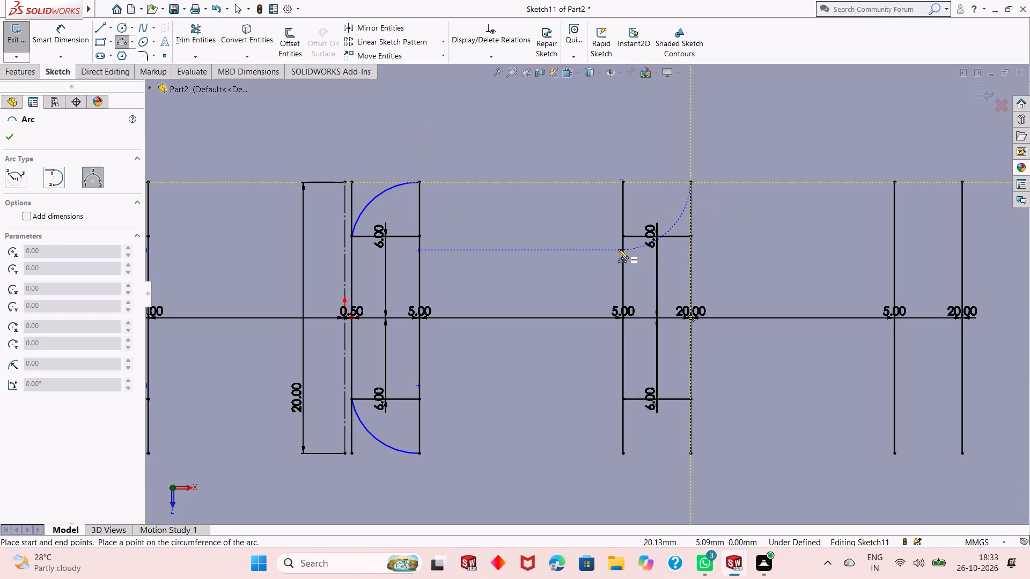
left_click(622, 235)
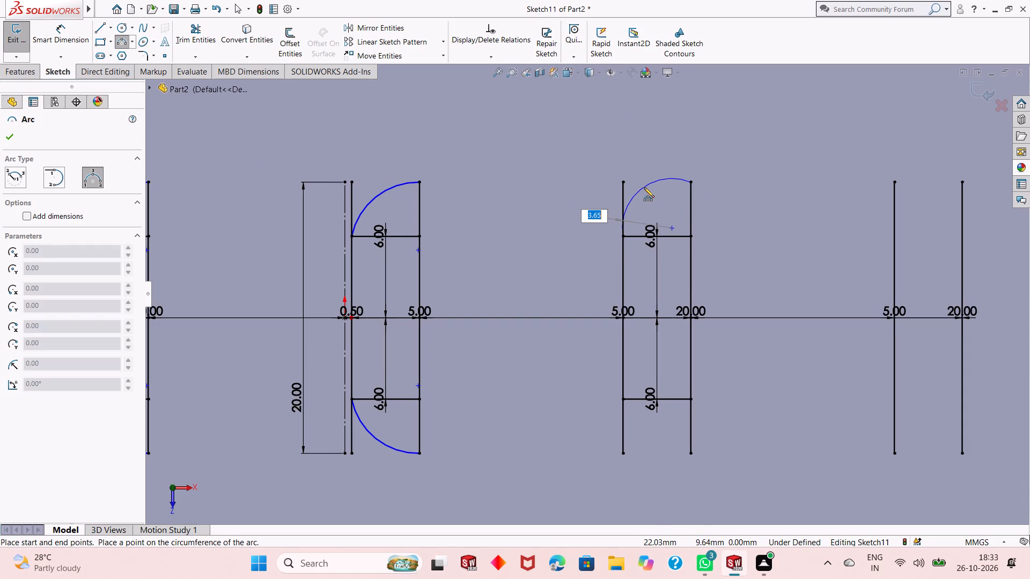
key("5")
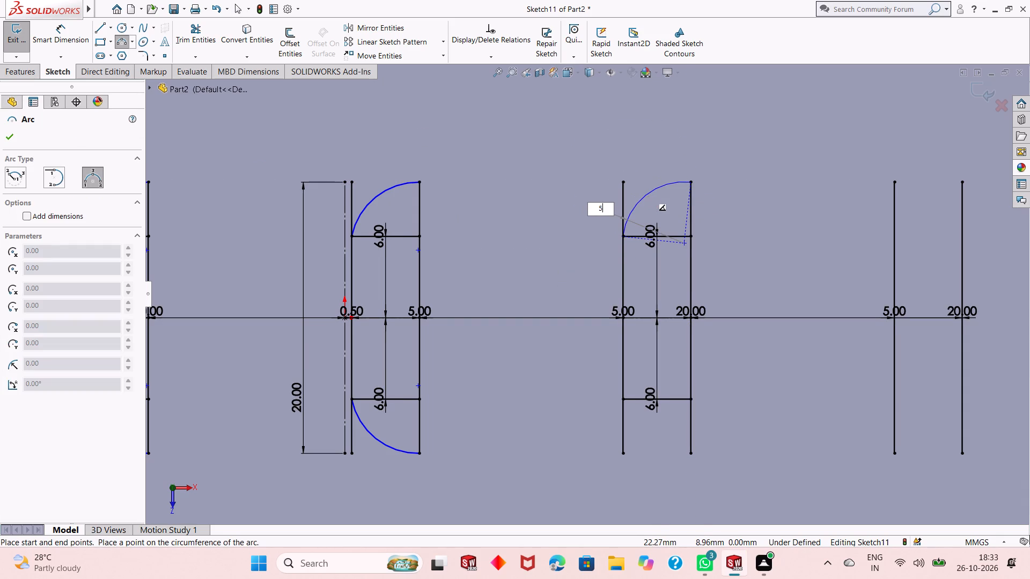
key("Return")
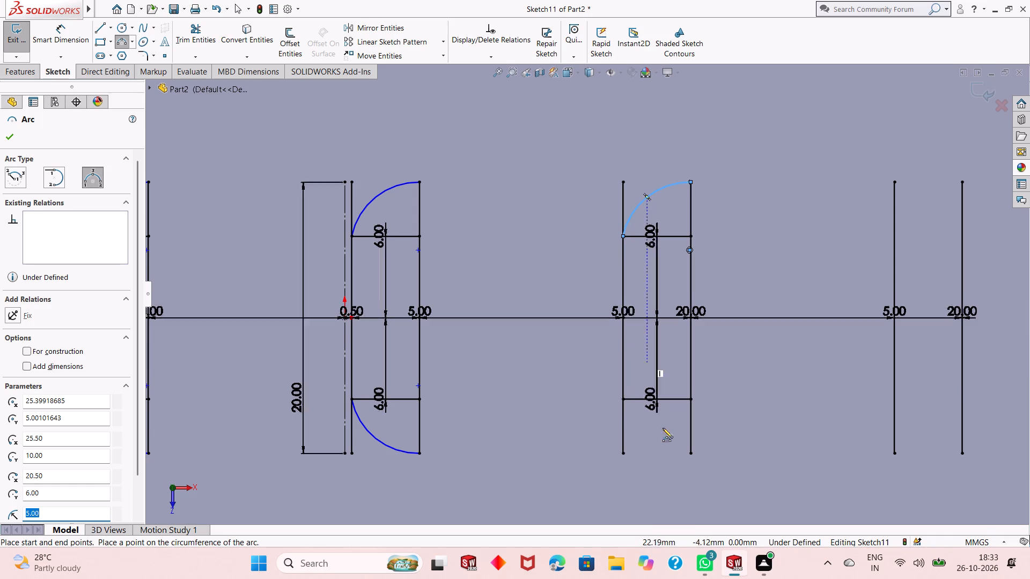
Draw a 5 mm radius 3-point arc from the fifth pair's right line lower end to the lower offset line's left end.
left_click(689, 455)
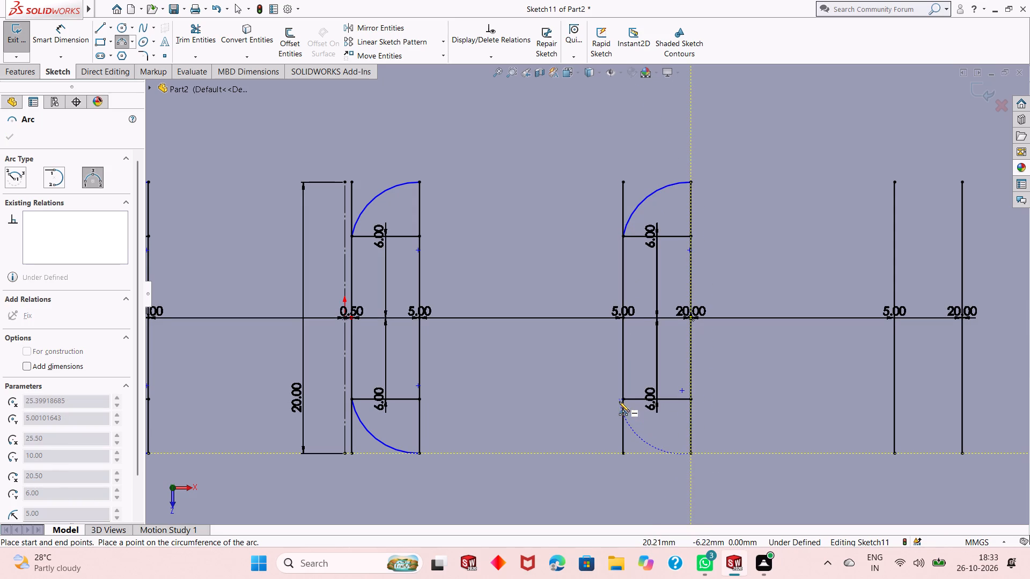
left_click(623, 399)
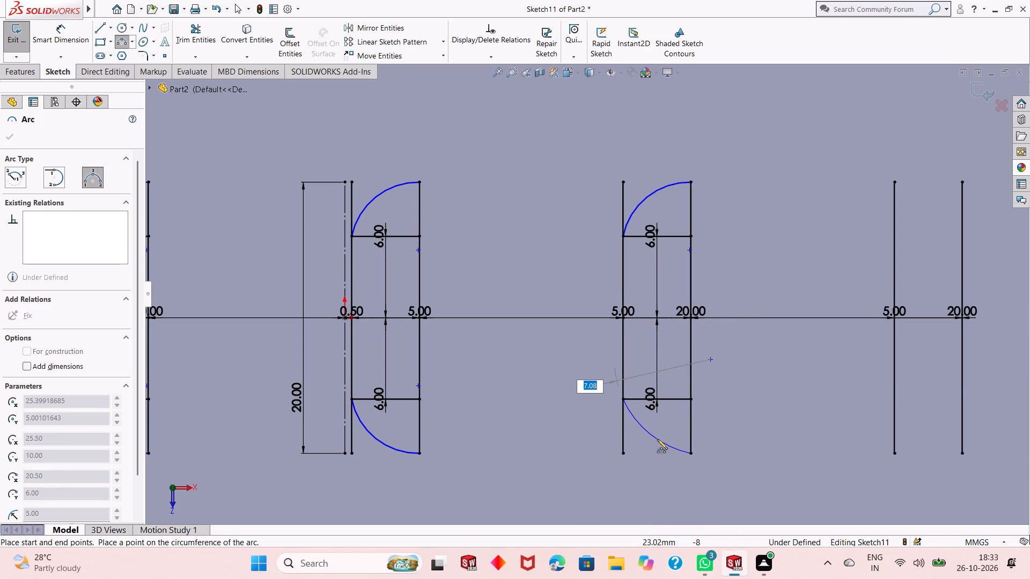
key("5")
key("Return")
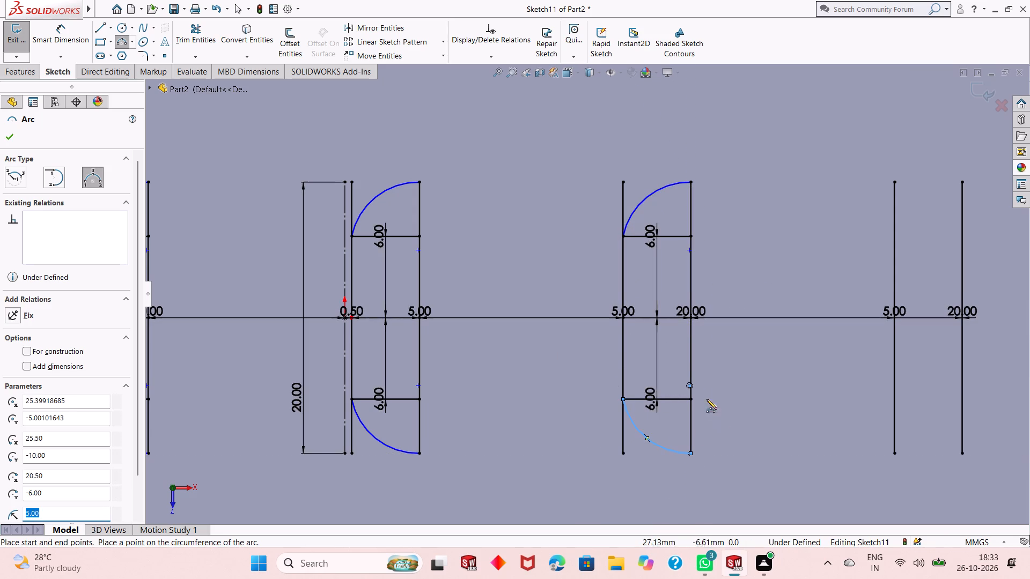
right_click(539, 246)
left_click(546, 251)
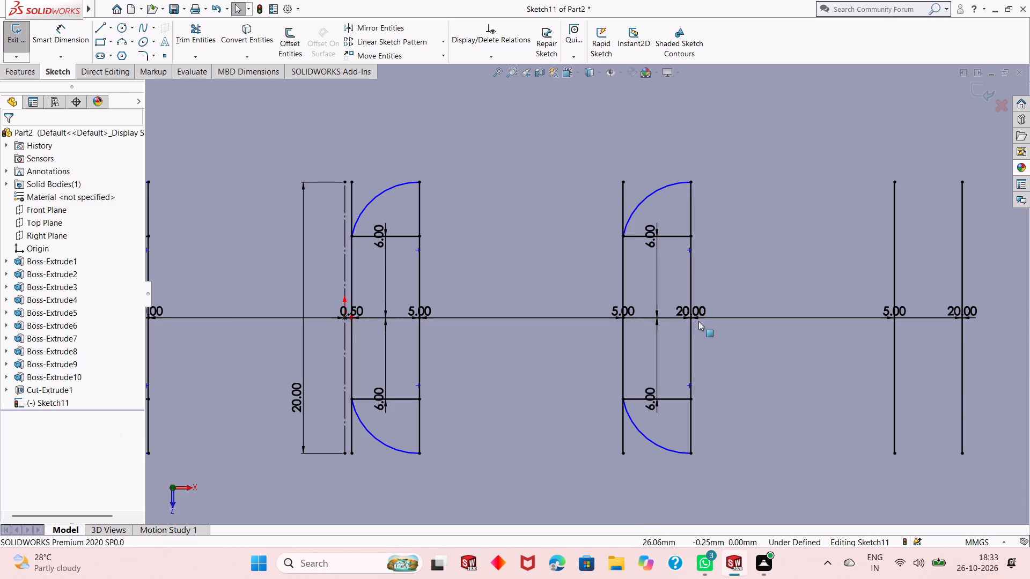
Draw a 5 mm horizontal centerline joining the midpoints of the sixth, rightmost pair of vertical lines.
scroll(698, 322, "up", 1)
scroll(874, 283, "up", 1)
scroll(908, 281, "down", 1)
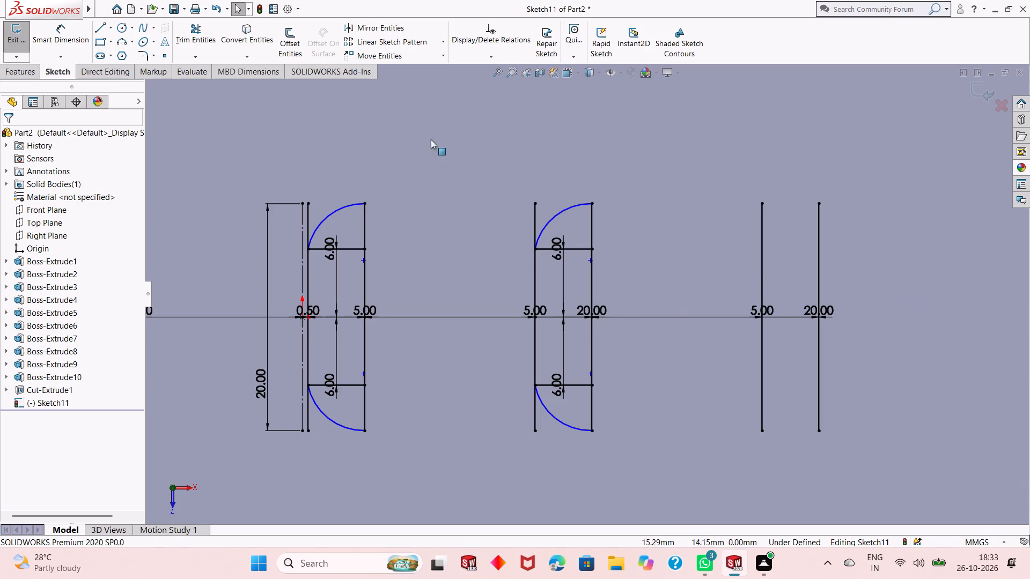
left_click(113, 28)
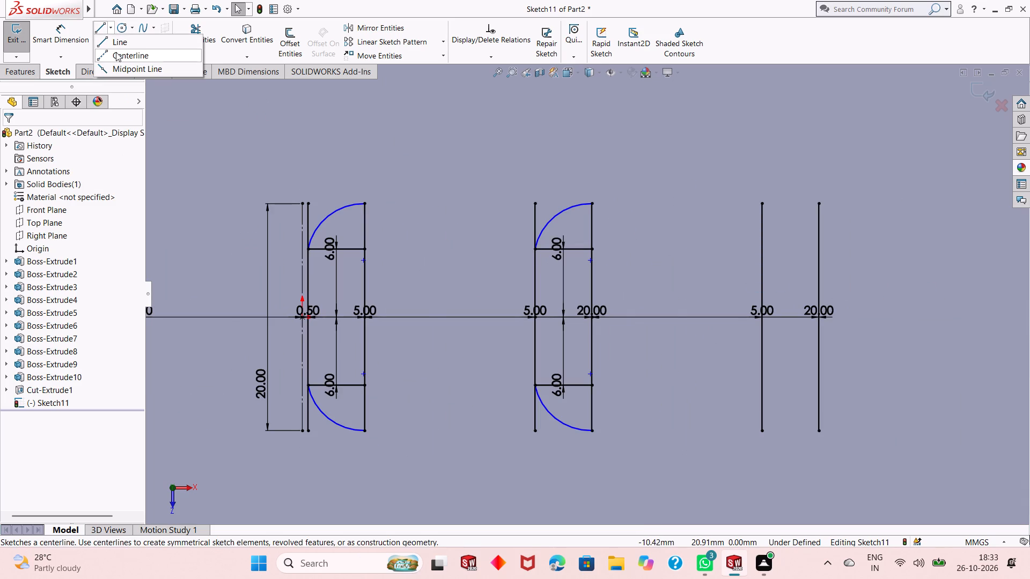
left_click(116, 52)
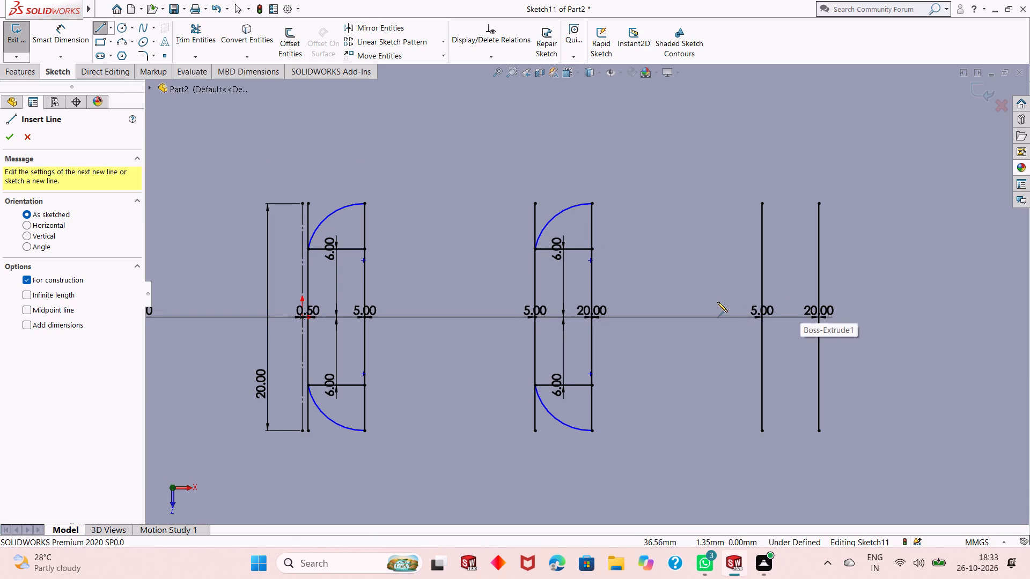
left_click(762, 317)
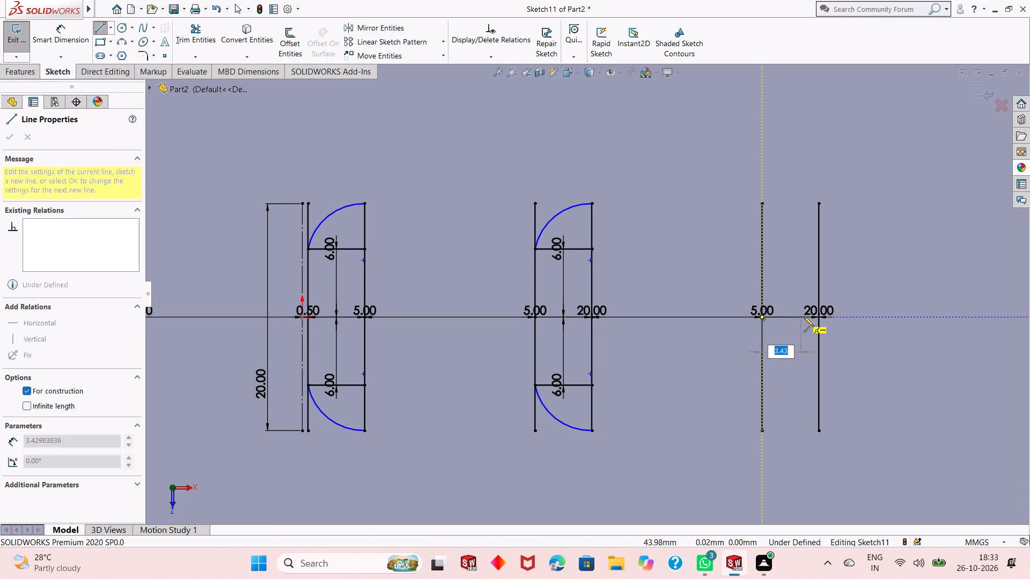
left_click(819, 314)
right_click(859, 277)
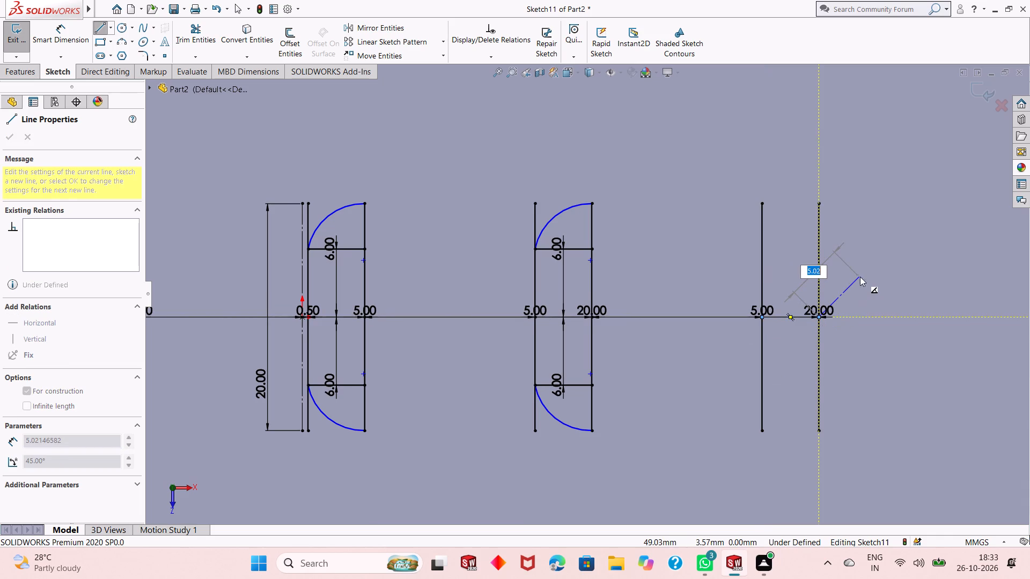
left_click(875, 285)
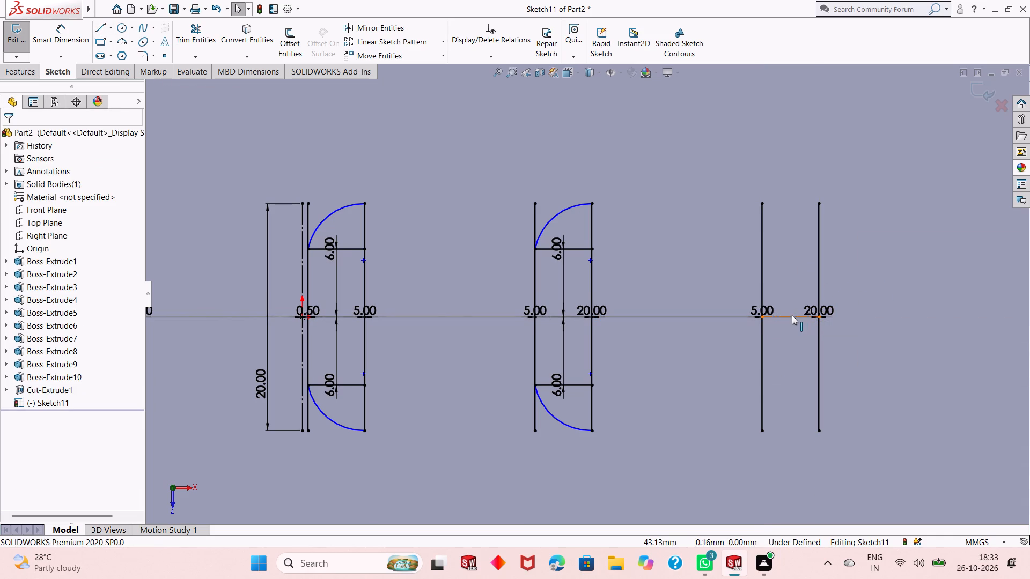
Offset the sixth pair's centerline bi-directionally by 6 mm with dimensions added.
left_click(790, 317)
left_click(295, 40)
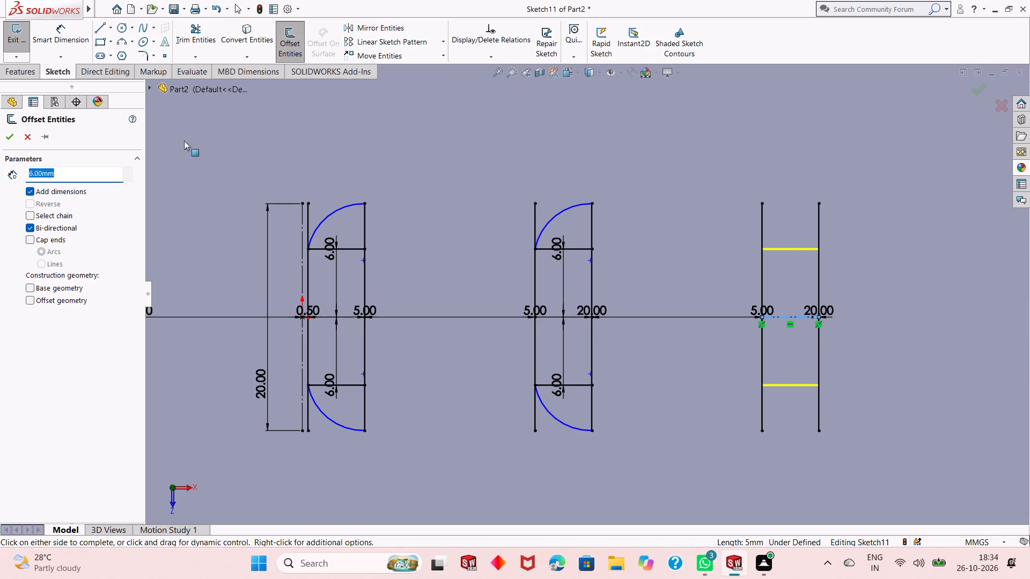
left_click(13, 140)
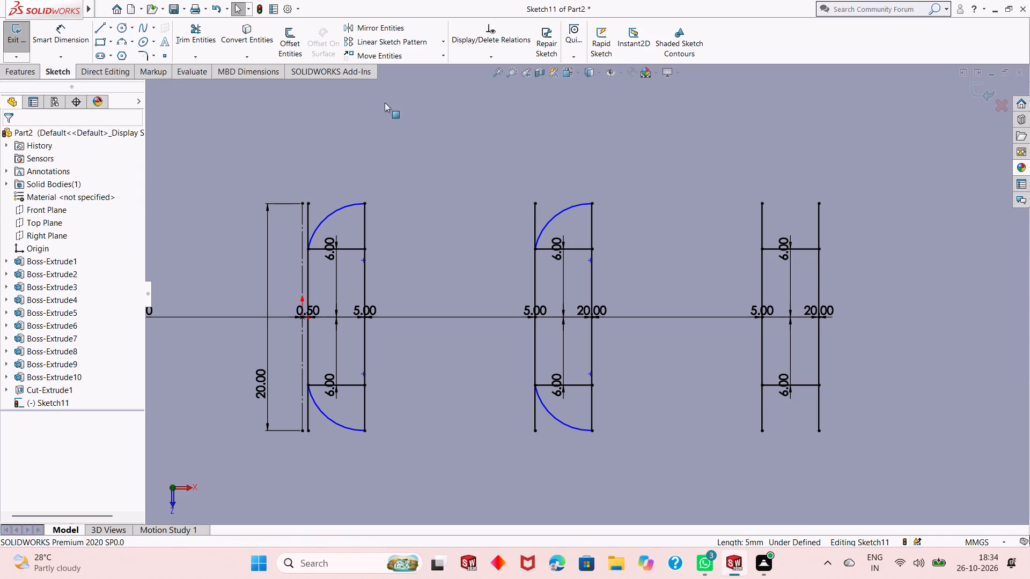
Draw a 5 mm radius 3-point arc from the sixth pair's right line upper end to the upper offset line's left end.
left_click(121, 36)
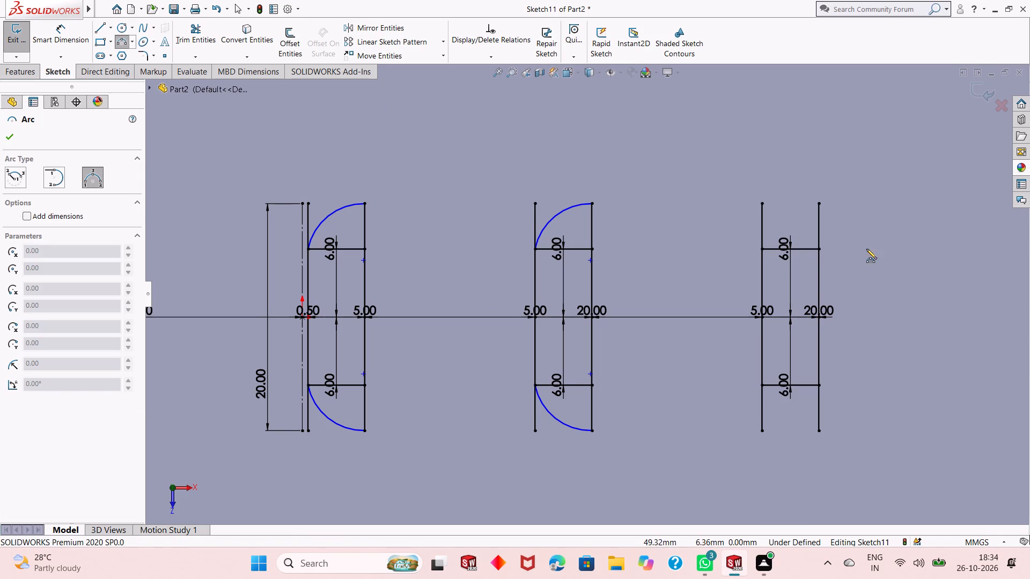
scroll(865, 248, "down", 2)
left_click(767, 190)
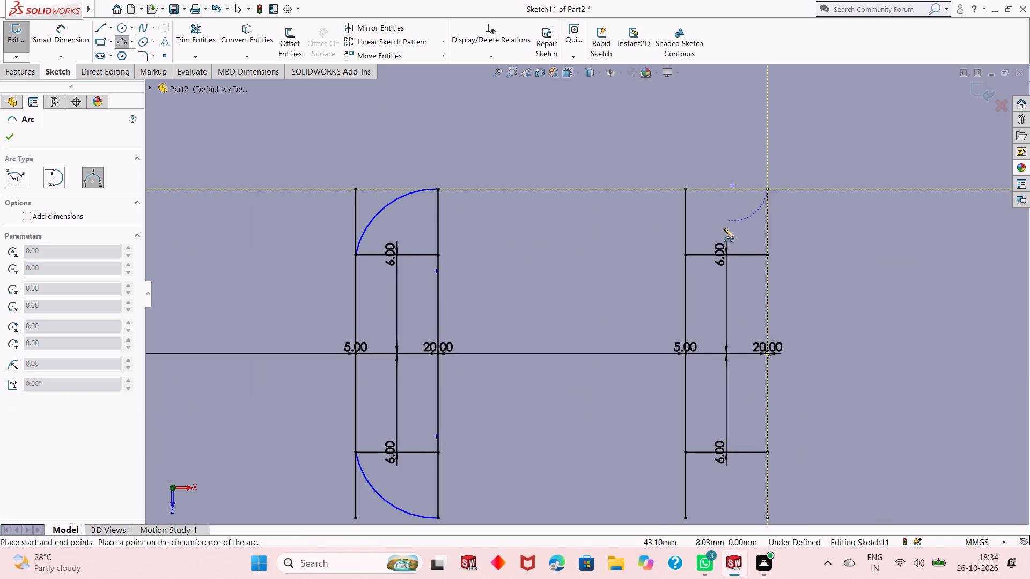
left_click(685, 255)
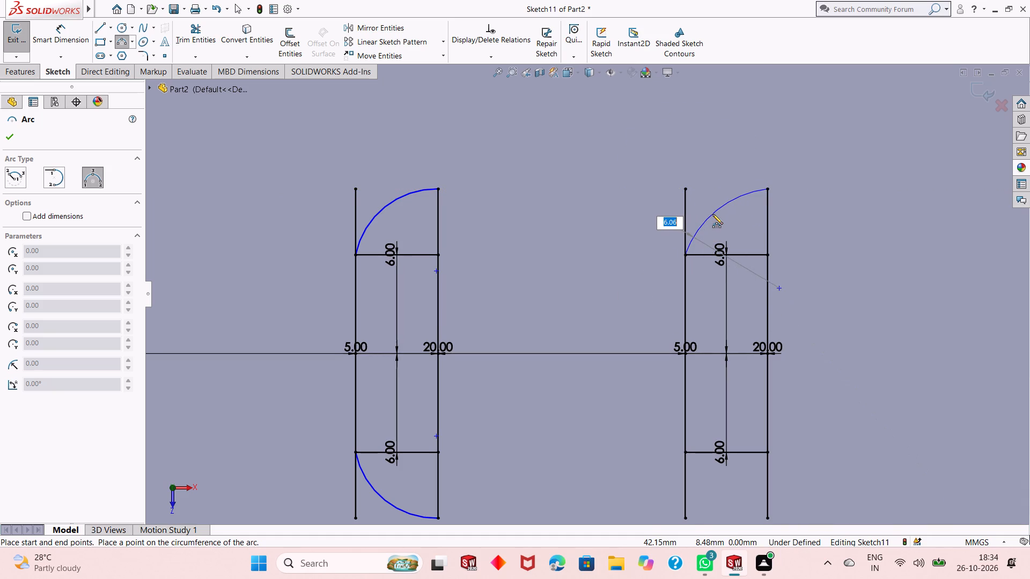
key("5")
key("Return")
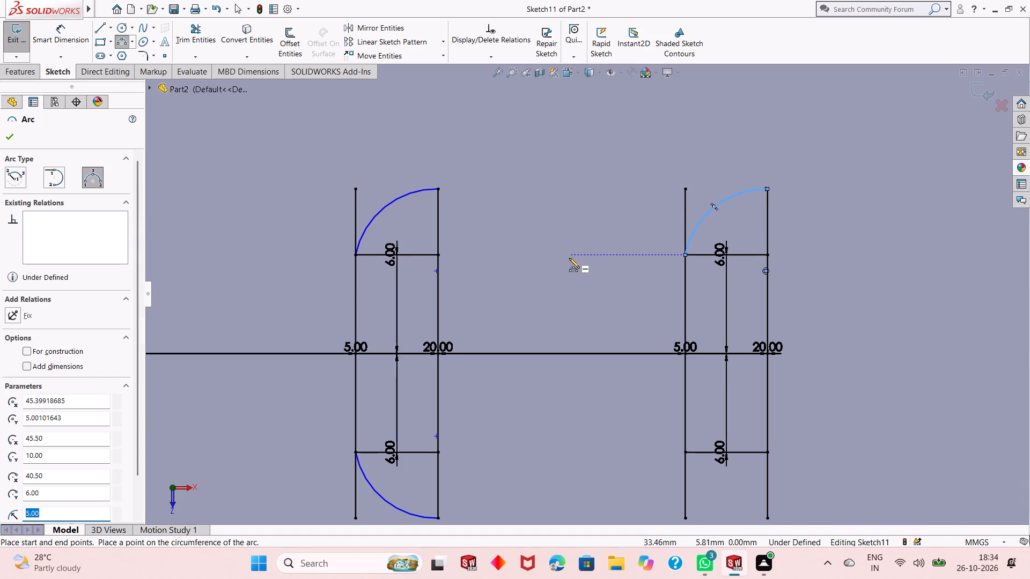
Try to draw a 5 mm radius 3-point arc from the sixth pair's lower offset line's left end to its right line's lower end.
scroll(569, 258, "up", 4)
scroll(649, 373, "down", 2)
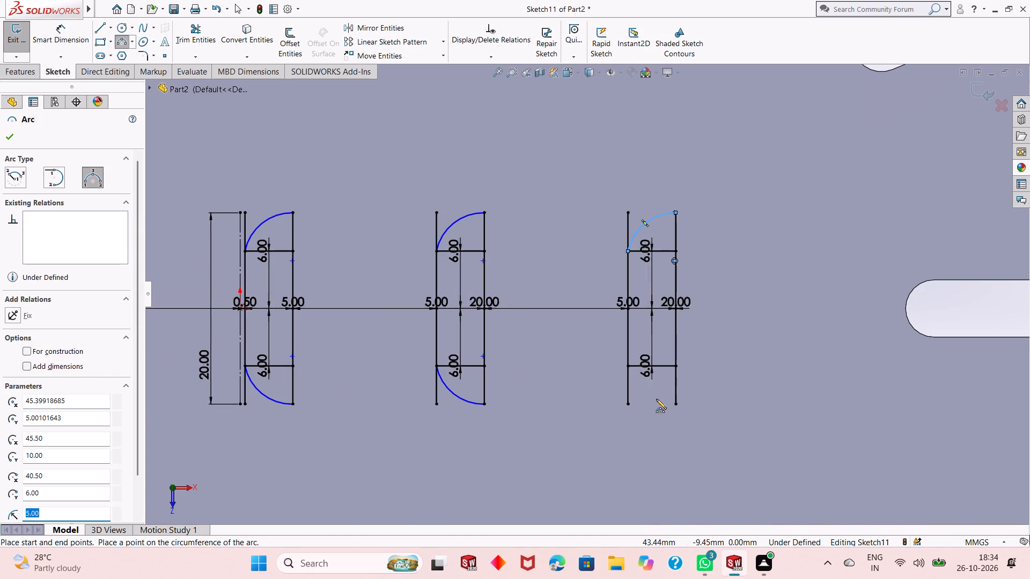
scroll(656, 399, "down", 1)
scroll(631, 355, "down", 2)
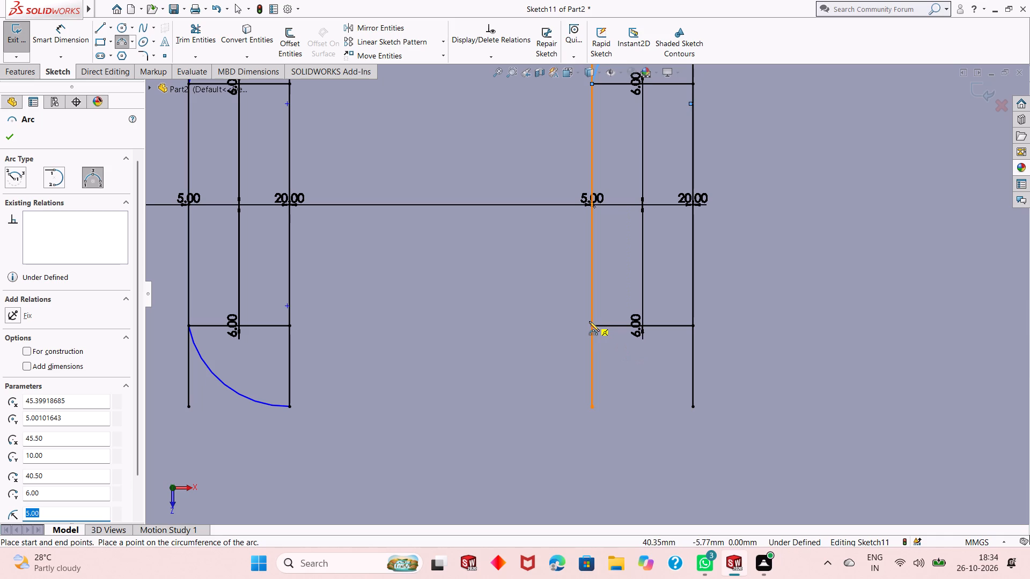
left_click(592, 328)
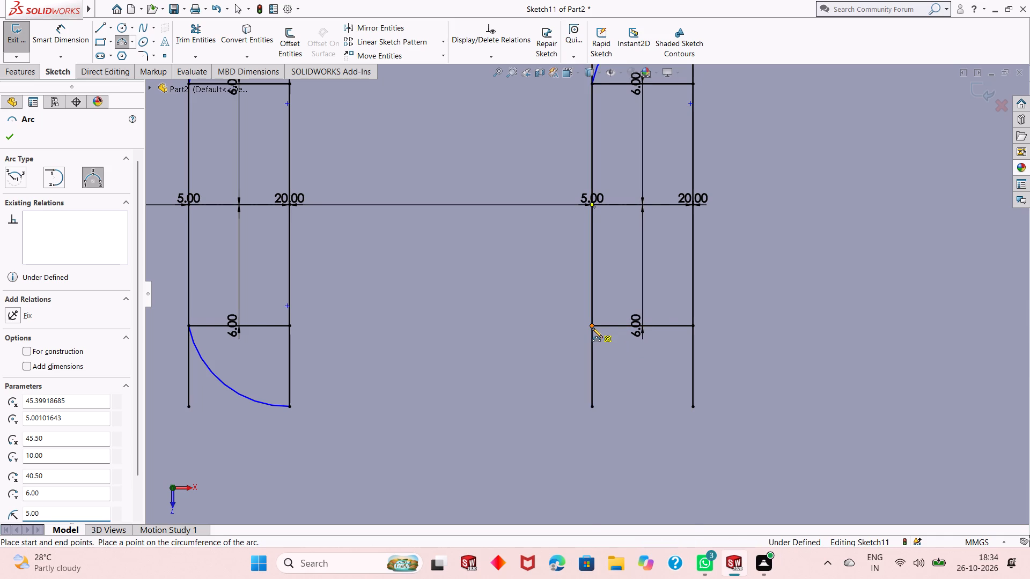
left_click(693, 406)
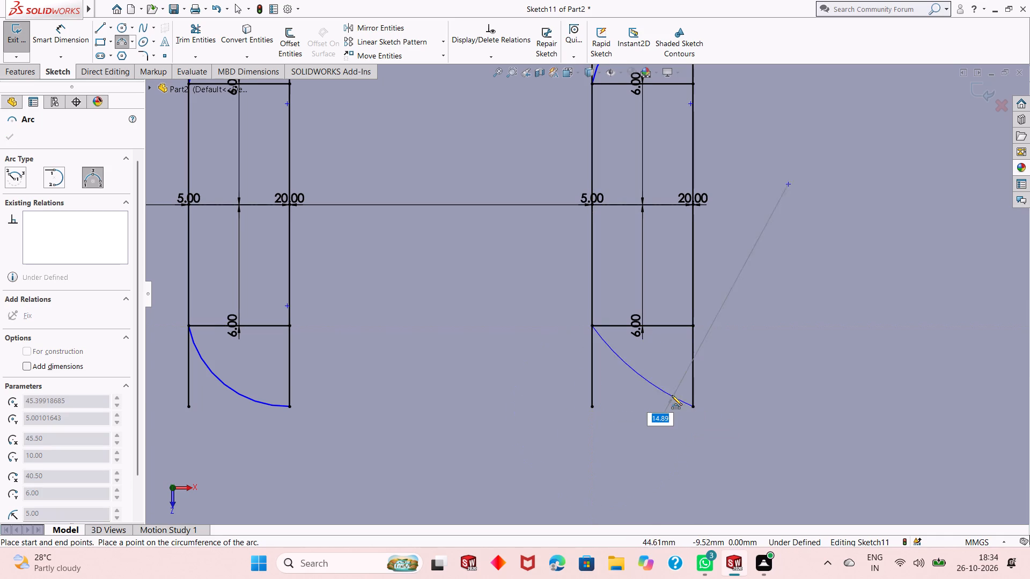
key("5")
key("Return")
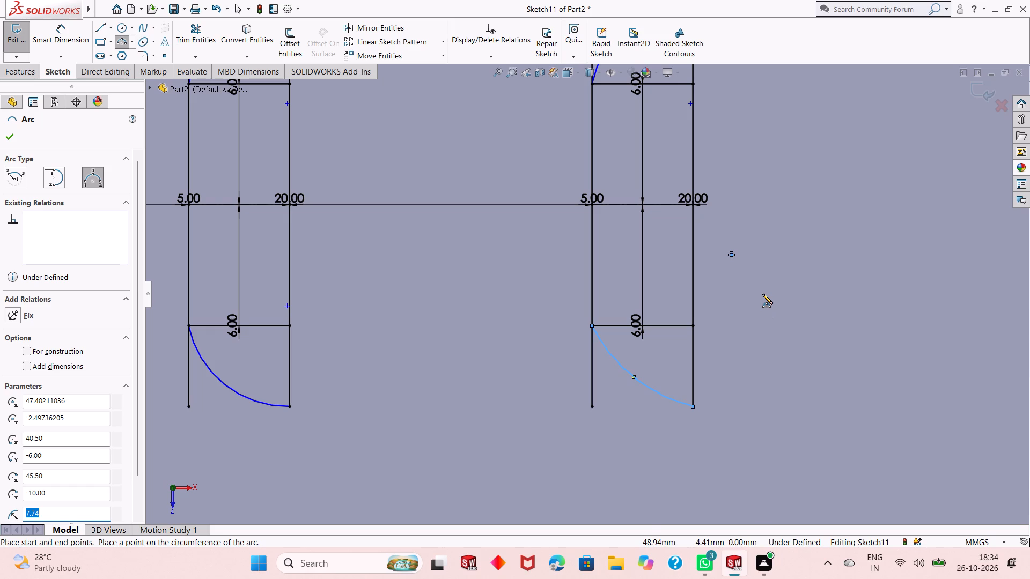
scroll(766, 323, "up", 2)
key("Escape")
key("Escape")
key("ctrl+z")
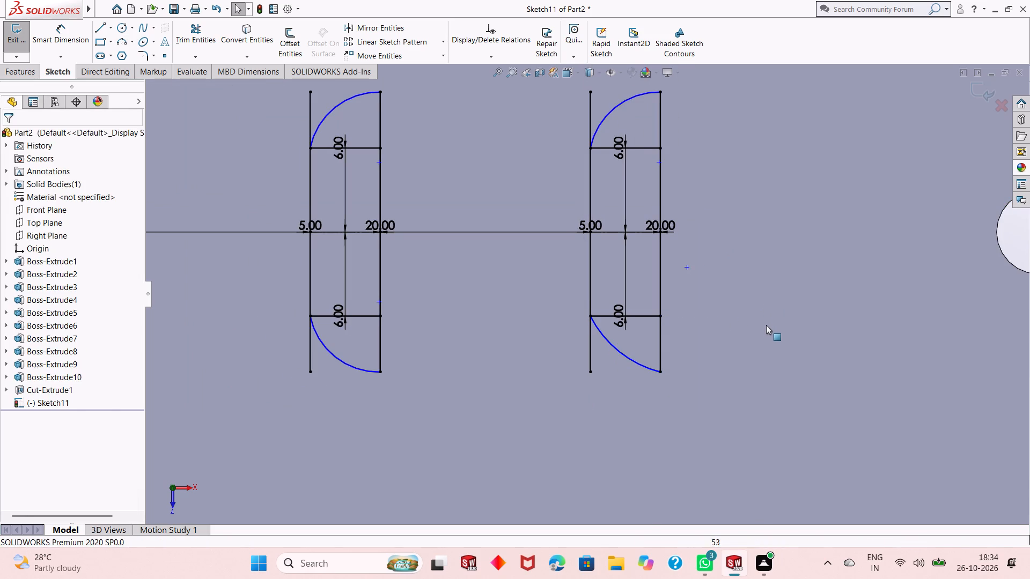
Draw a 5 mm radius 3-point arc from the sixth pair's right line lower end to the lower offset line's left end.
left_click(121, 42)
scroll(642, 328, "down", 3)
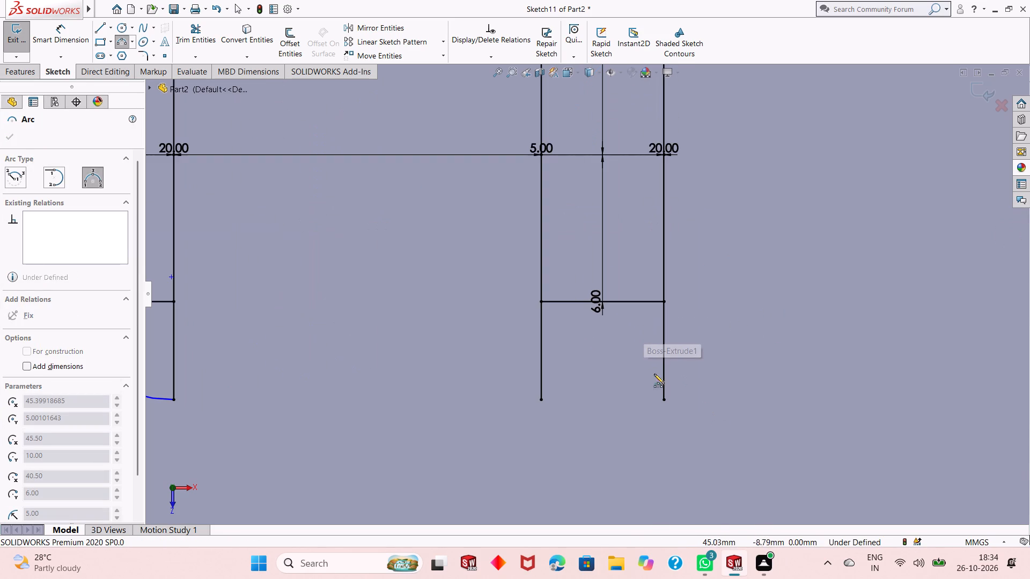
left_click(664, 399)
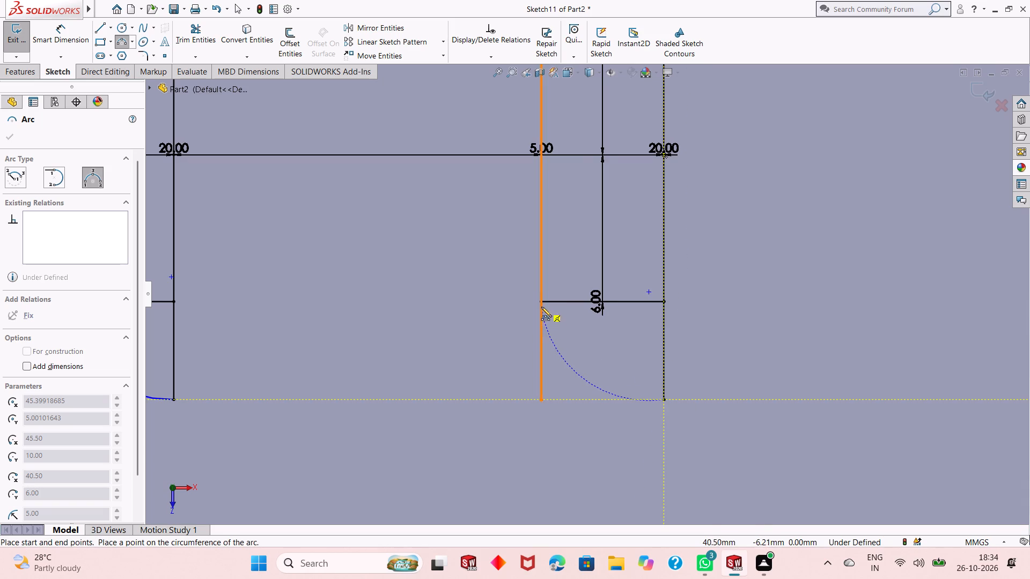
left_click(541, 302)
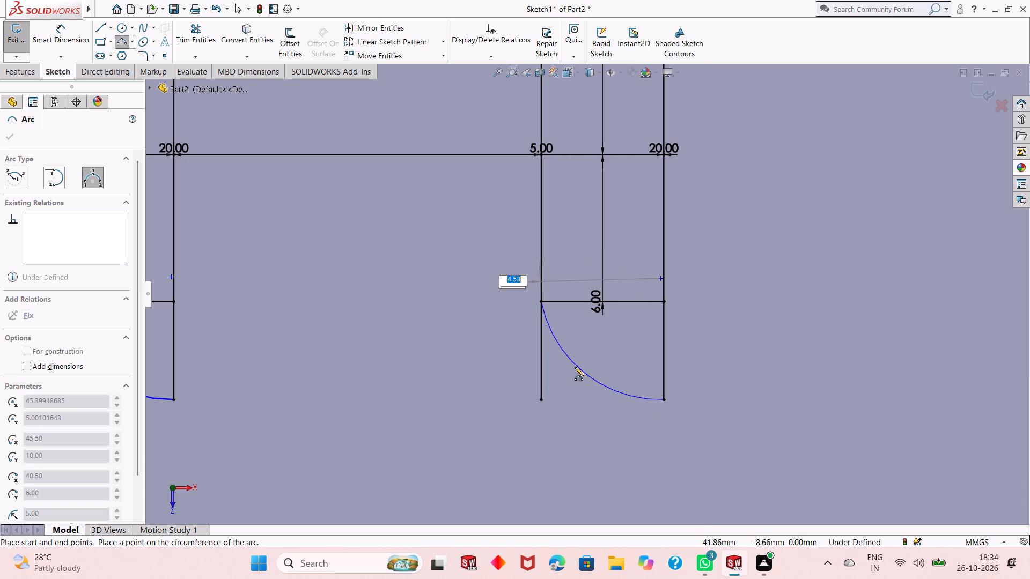
key("5")
key("Return")
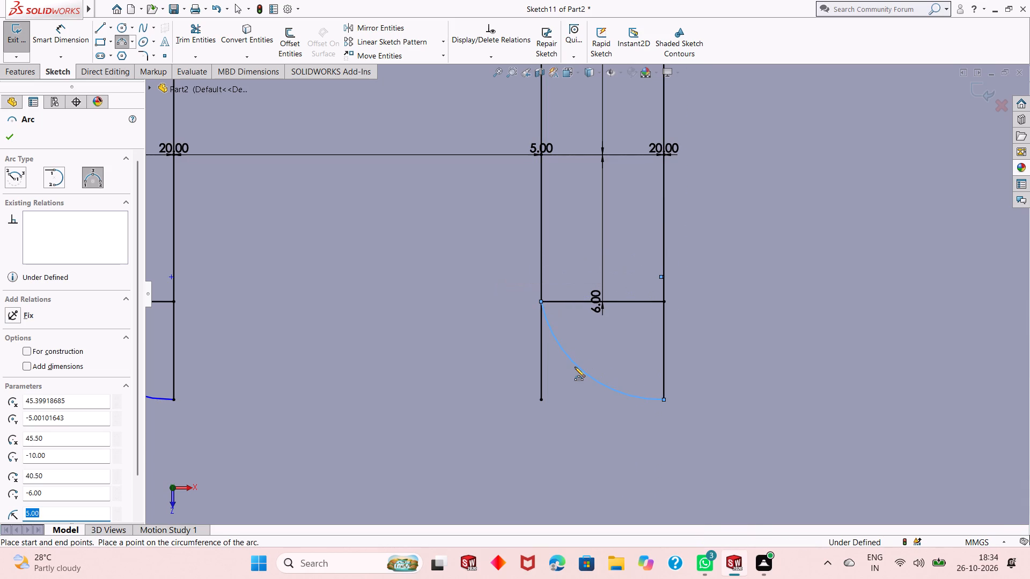
right_click(443, 314)
left_click(453, 320)
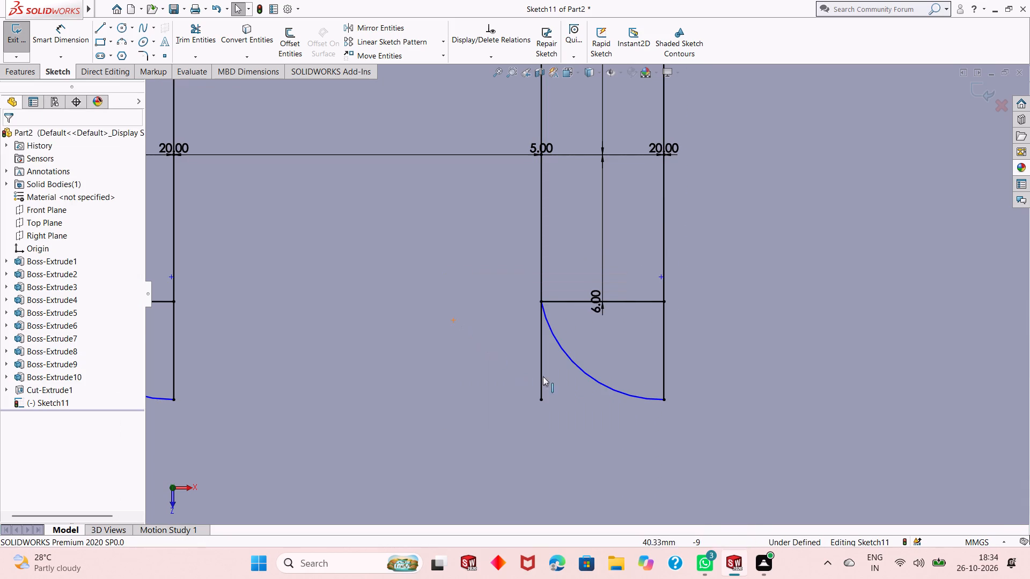
Make both arcs of the second to sixth pairs equal to the first pair's dimensioned R5 upper arc.
scroll(590, 393, "down", 4)
scroll(591, 394, "up", 8)
scroll(551, 347, "up", 1)
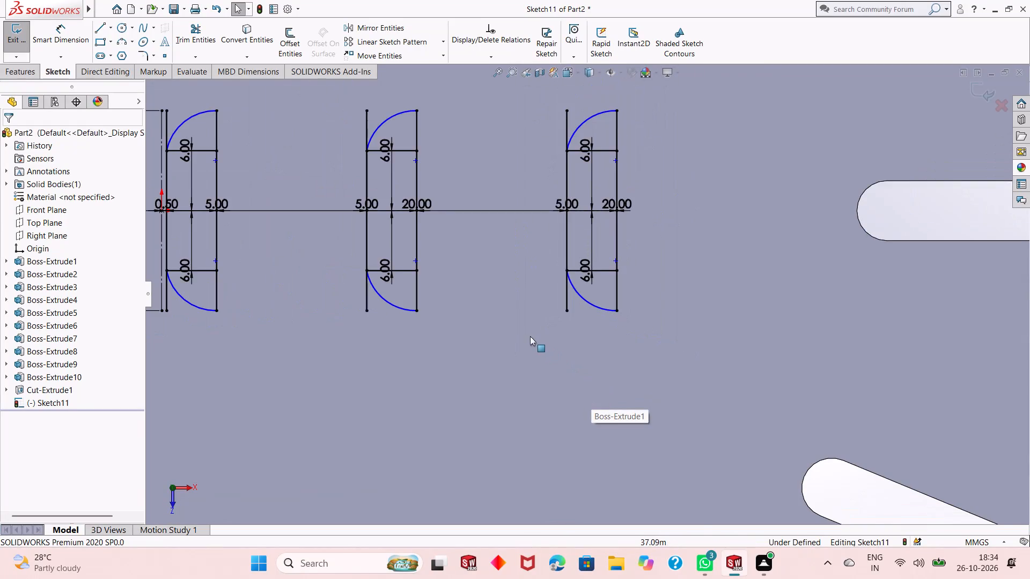
scroll(528, 337, "up", 4)
scroll(336, 221, "up", 1)
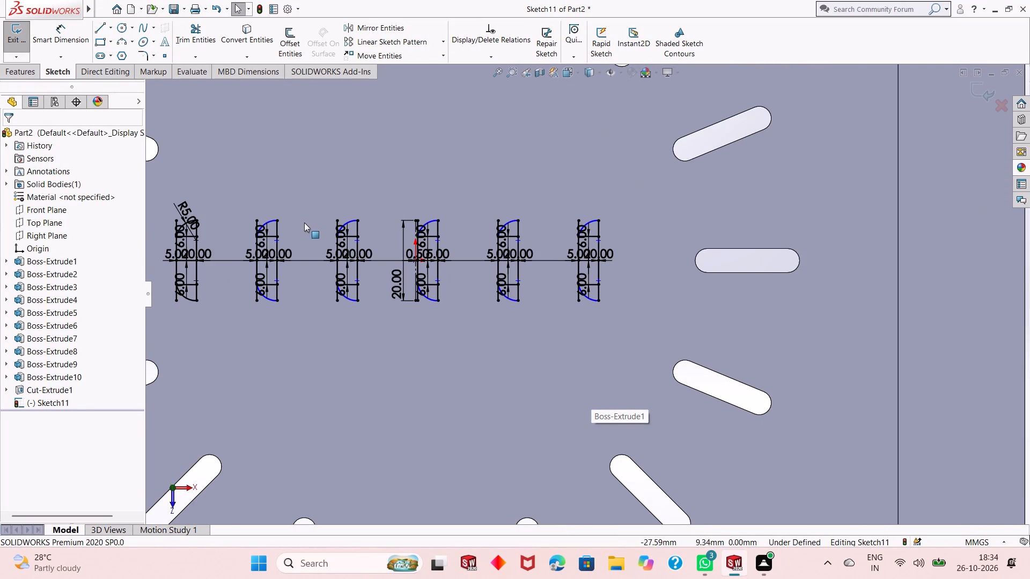
scroll(222, 239, "up", 1)
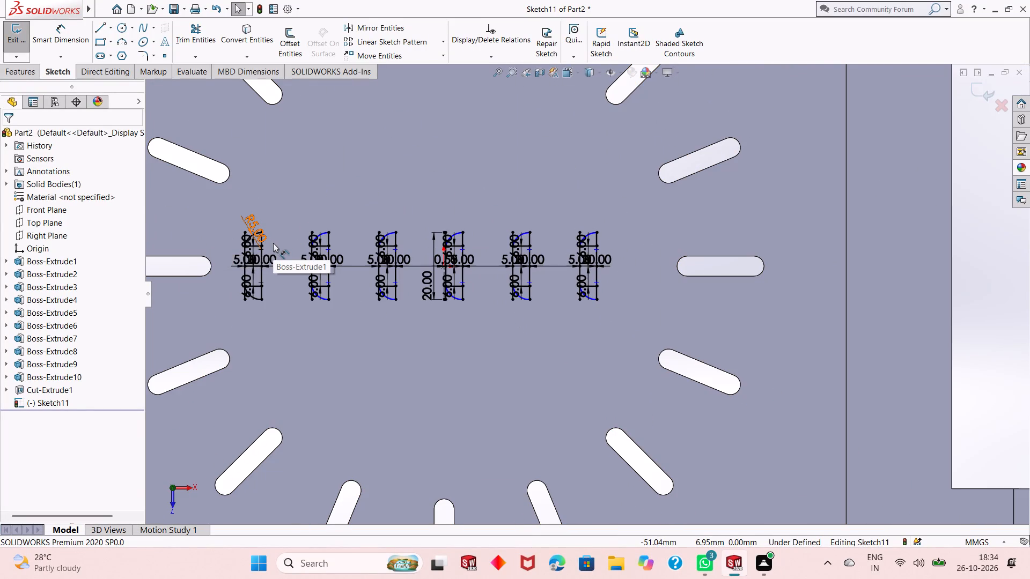
scroll(321, 243, "down", 3)
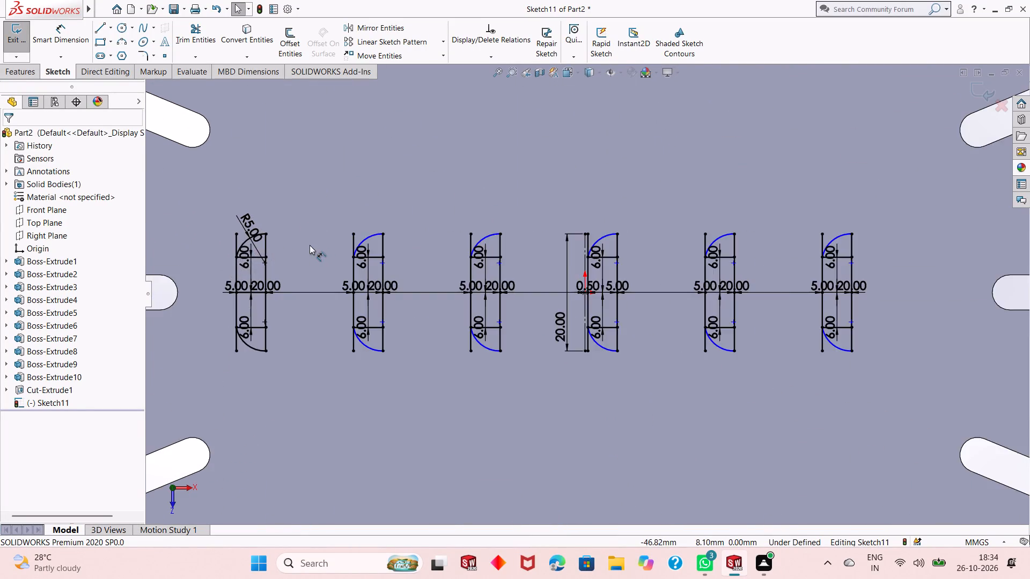
scroll(305, 246, "down", 3)
left_click(251, 249)
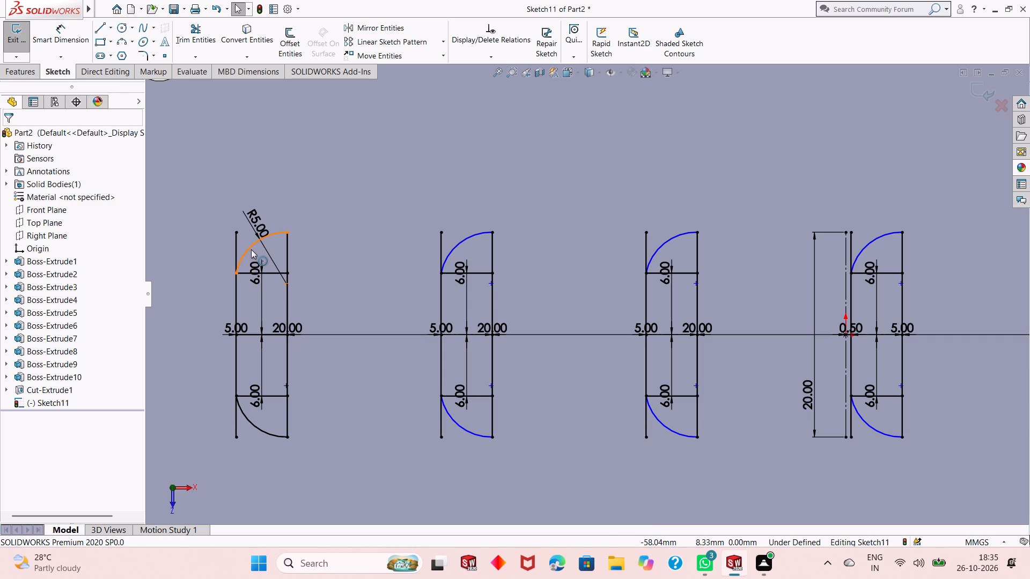
left_click(463, 241, "ctrl")
left_click(461, 425, "ctrl")
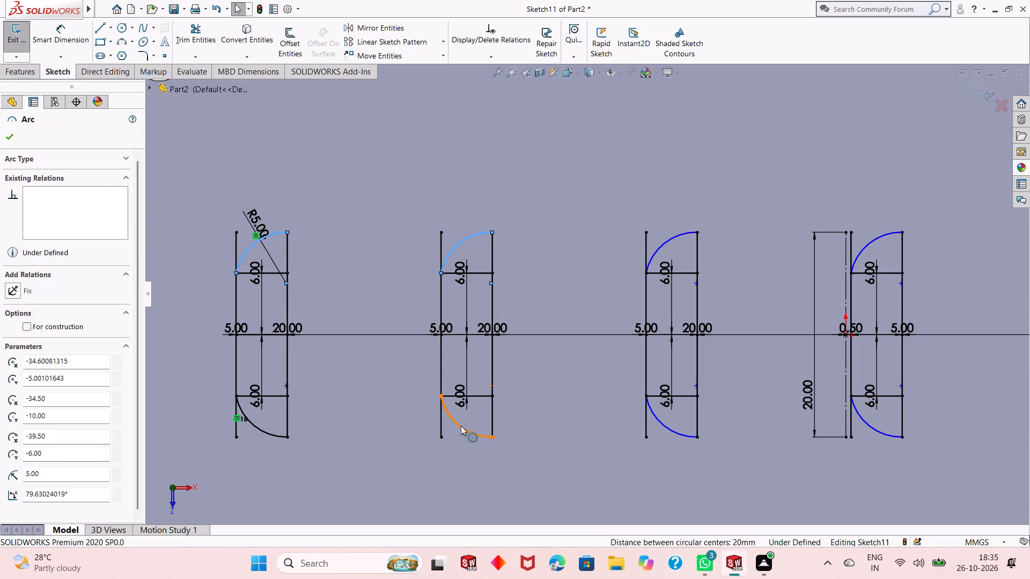
left_click(671, 237, "ctrl")
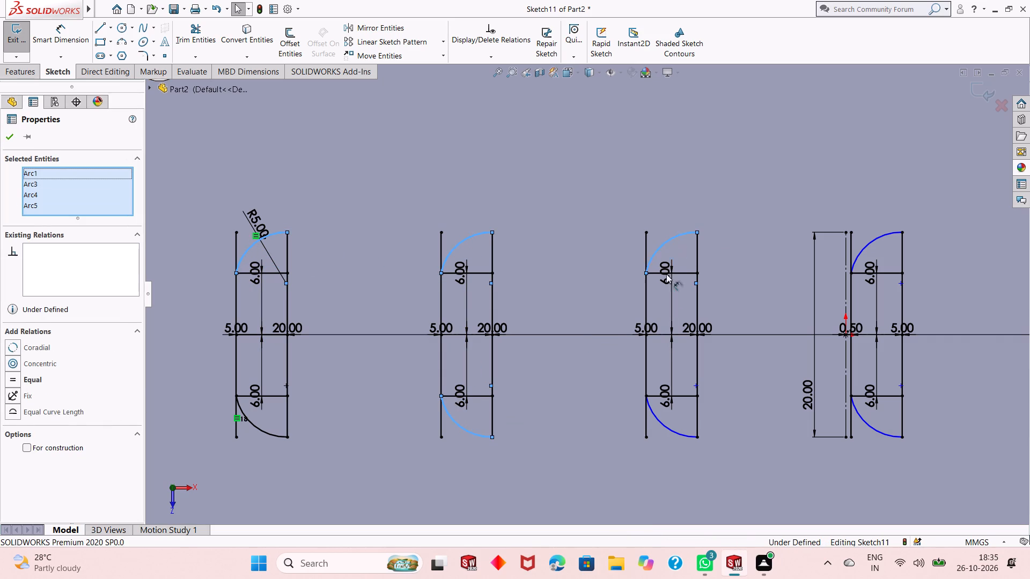
left_click(659, 421, "ctrl")
left_click(860, 420, "ctrl")
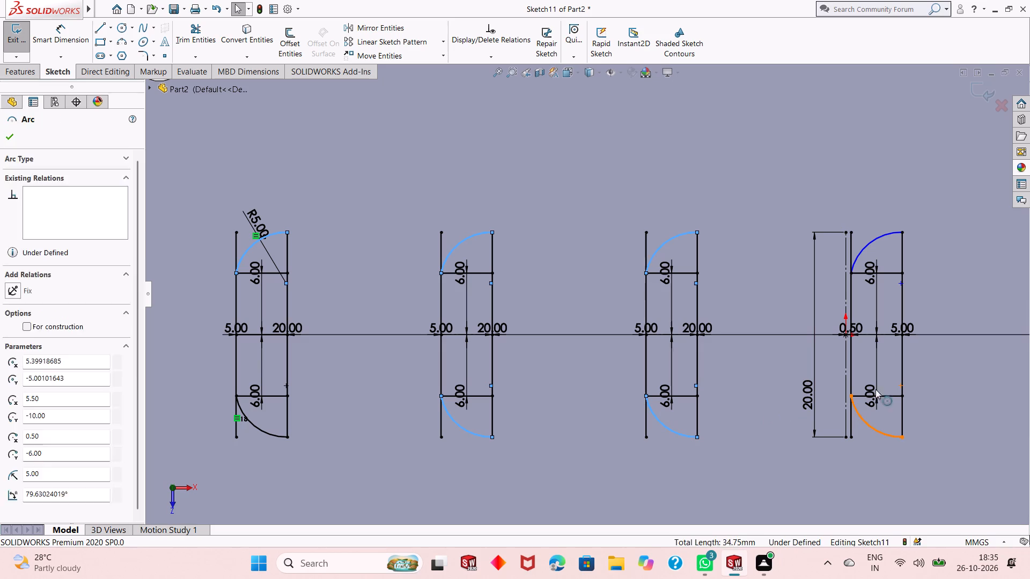
left_click(872, 239, "ctrl")
scroll(554, 317, "up", 3)
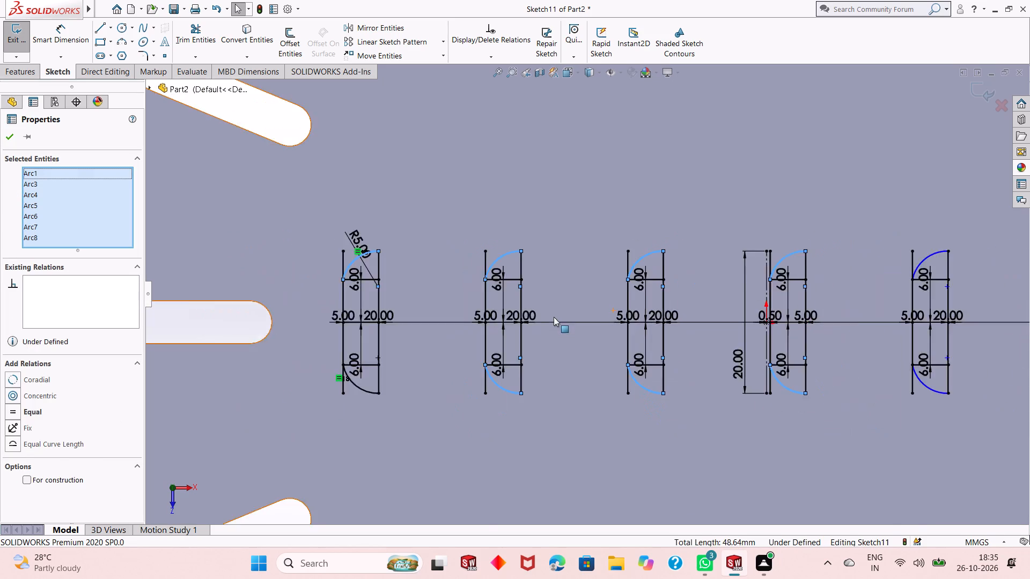
scroll(554, 317, "up", 2)
scroll(841, 284, "down", 5)
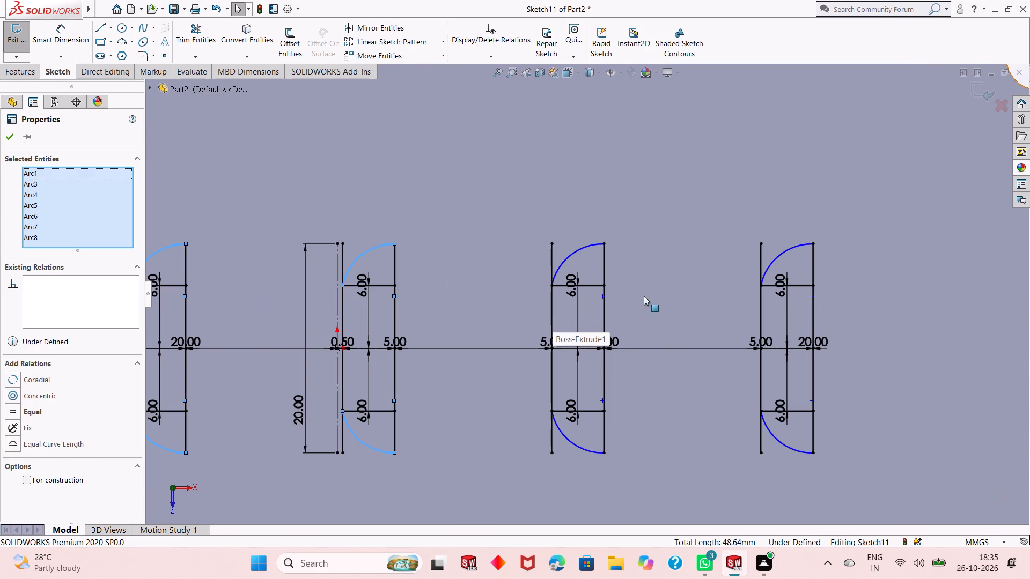
left_click(576, 249, "ctrl")
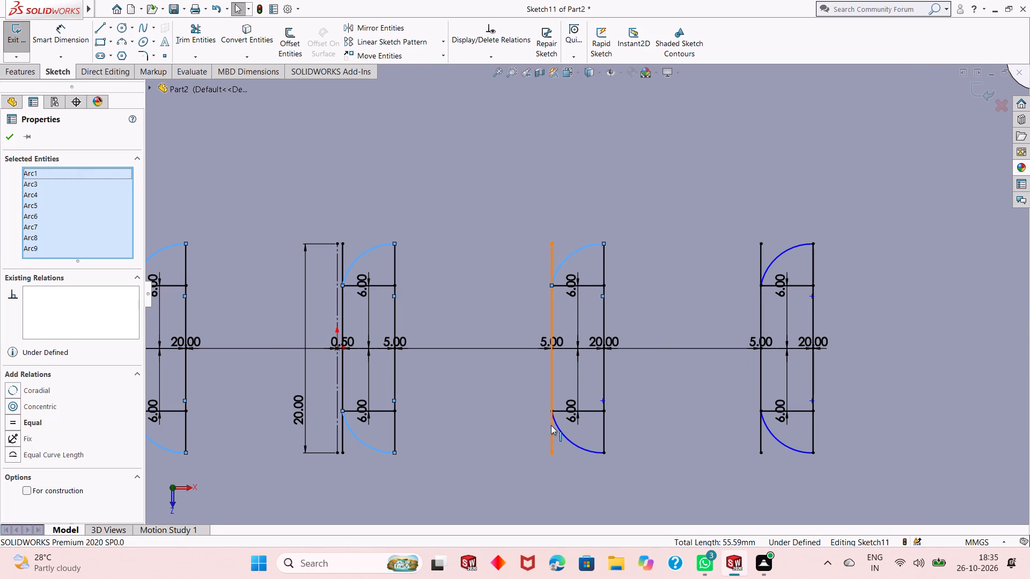
left_click(565, 432, "ctrl")
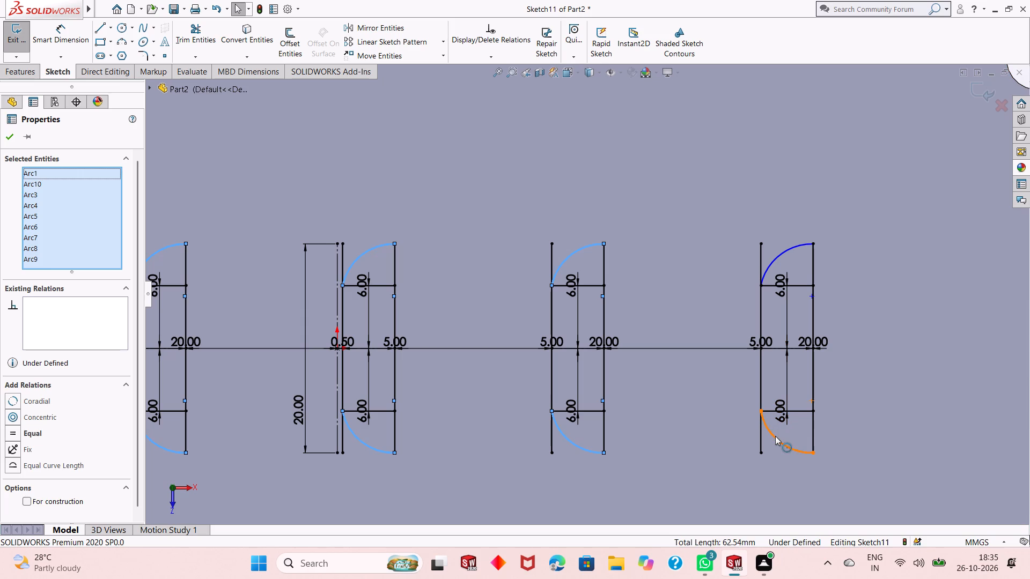
left_click(775, 437, "ctrl")
left_click(797, 247, "ctrl")
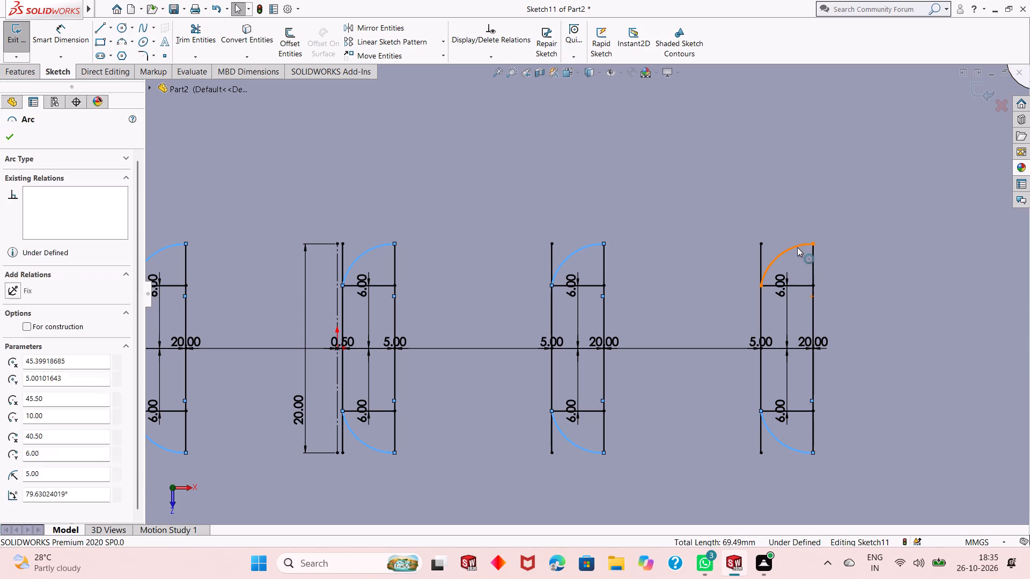
left_click(857, 204)
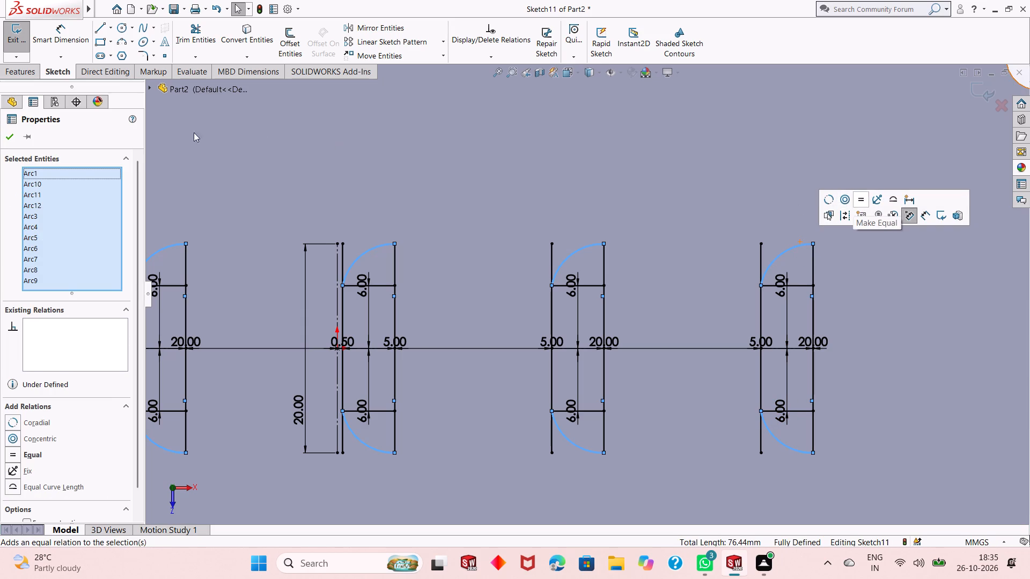
left_click(0, 140)
left_click(8, 139)
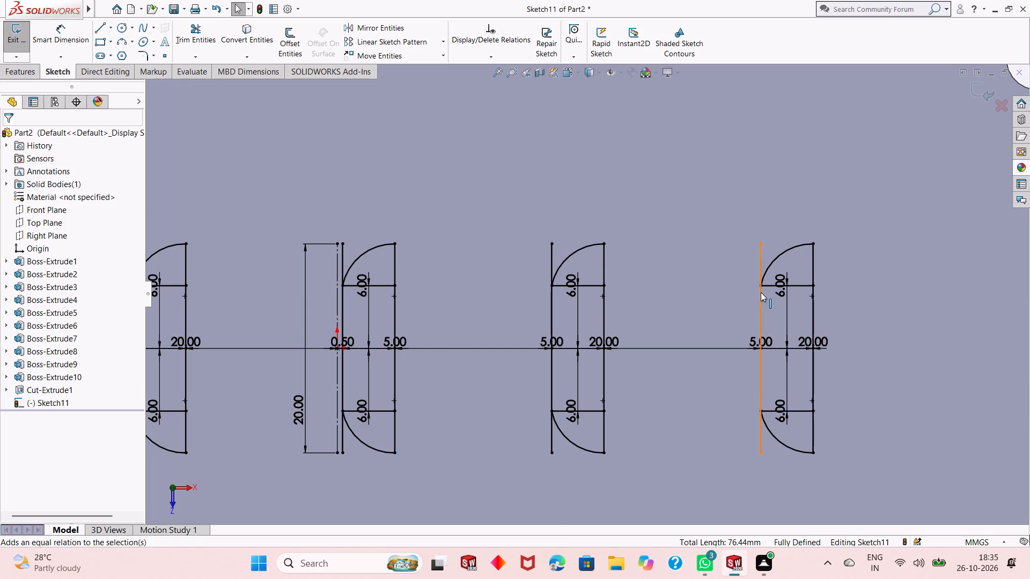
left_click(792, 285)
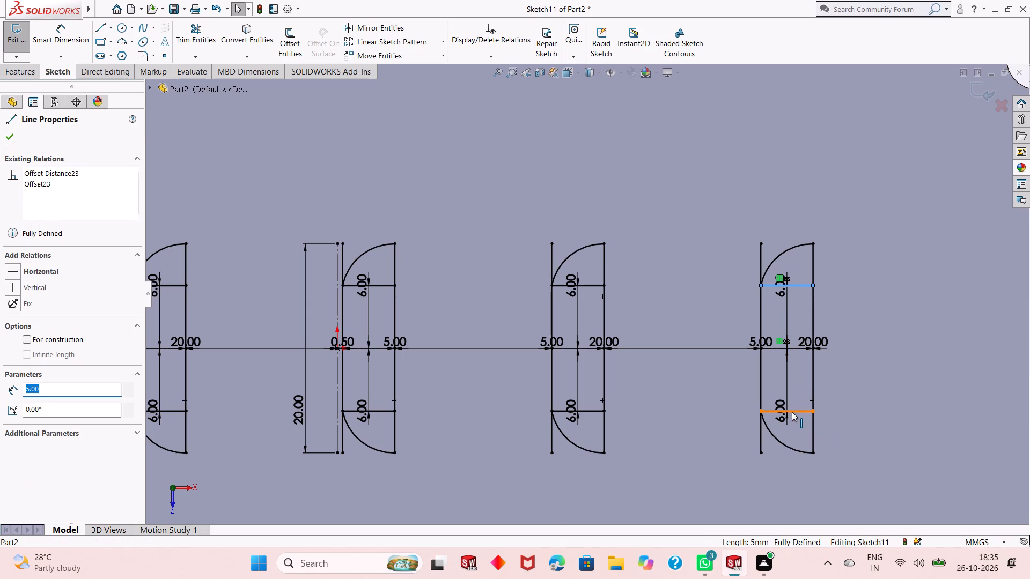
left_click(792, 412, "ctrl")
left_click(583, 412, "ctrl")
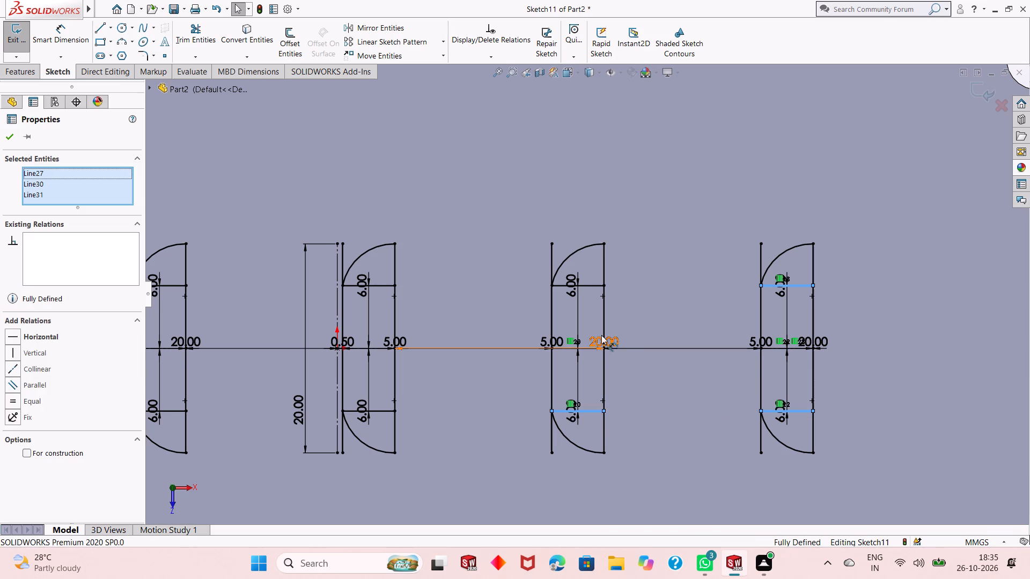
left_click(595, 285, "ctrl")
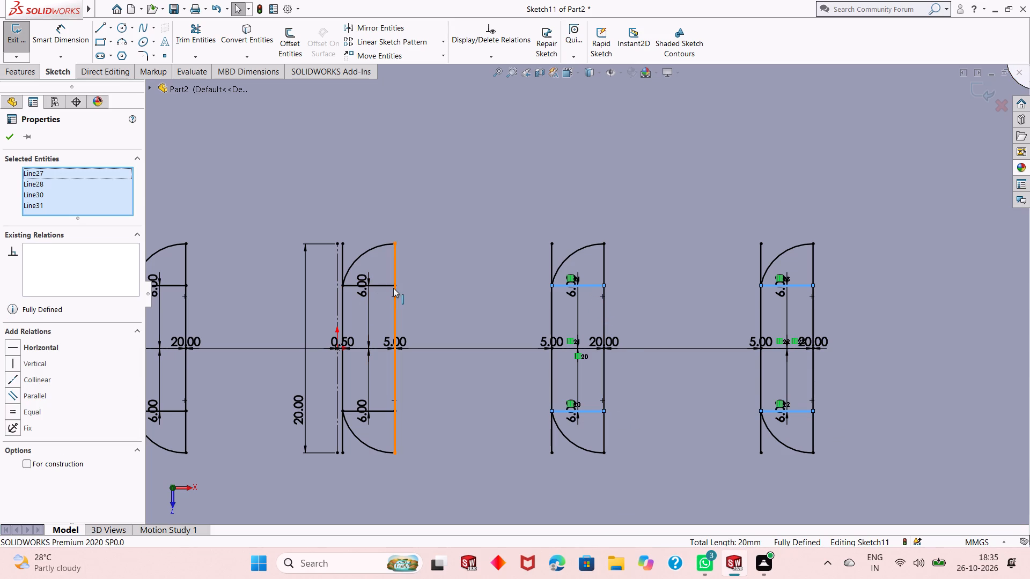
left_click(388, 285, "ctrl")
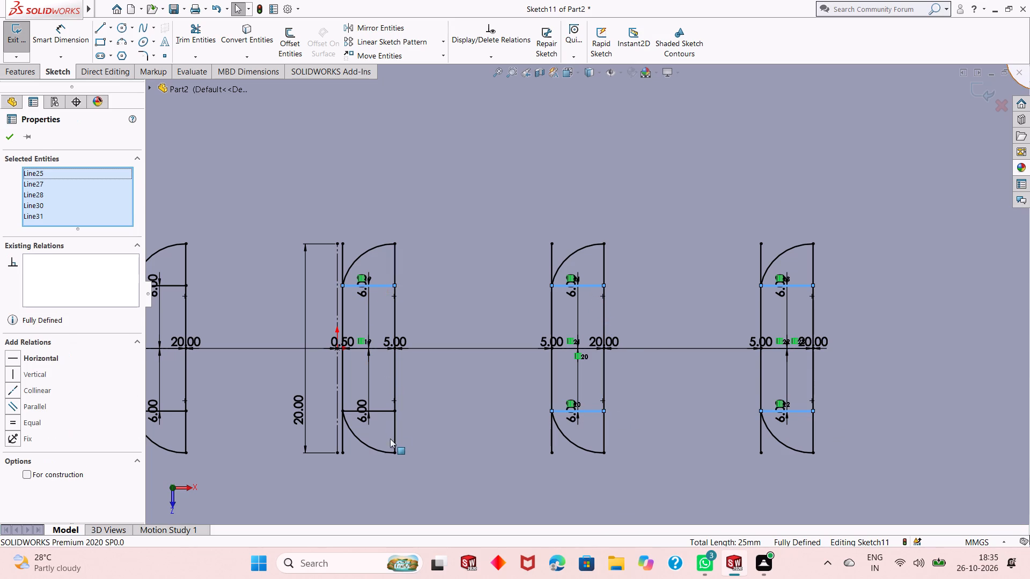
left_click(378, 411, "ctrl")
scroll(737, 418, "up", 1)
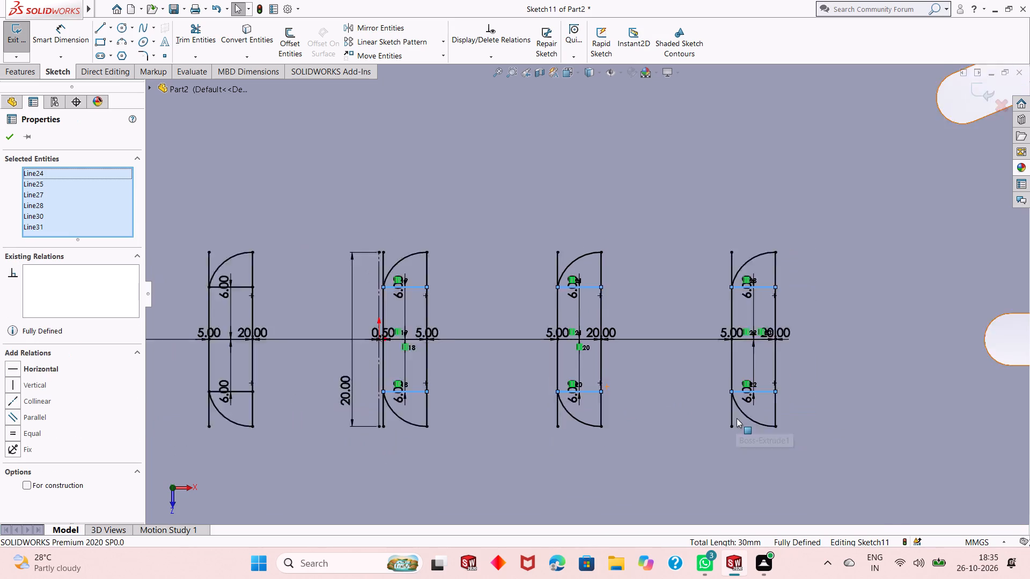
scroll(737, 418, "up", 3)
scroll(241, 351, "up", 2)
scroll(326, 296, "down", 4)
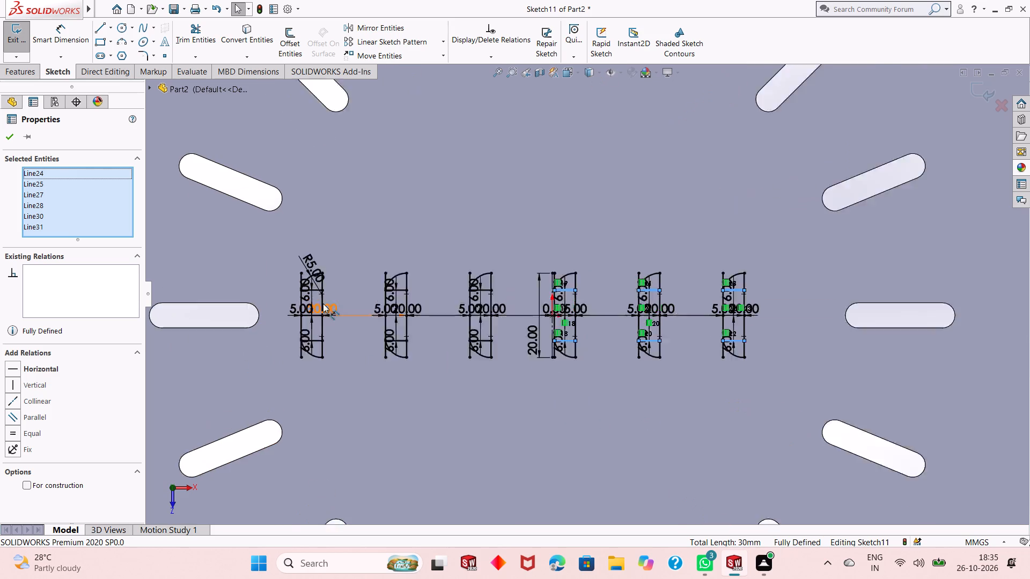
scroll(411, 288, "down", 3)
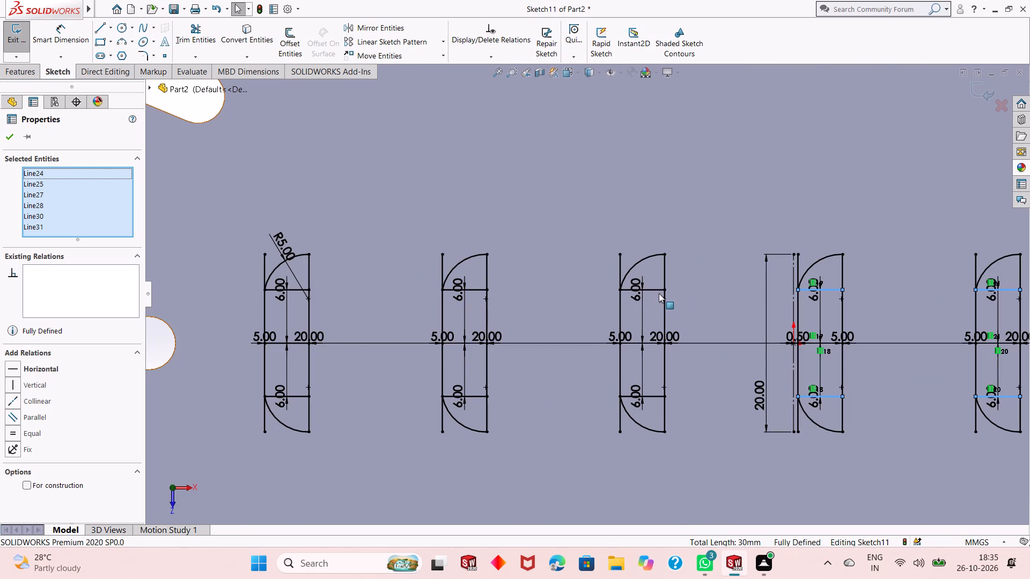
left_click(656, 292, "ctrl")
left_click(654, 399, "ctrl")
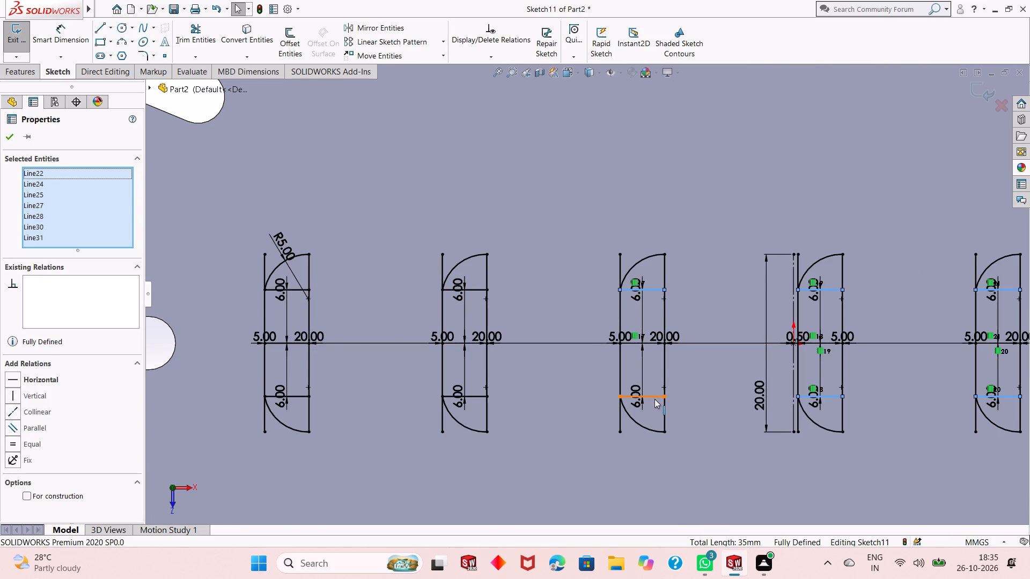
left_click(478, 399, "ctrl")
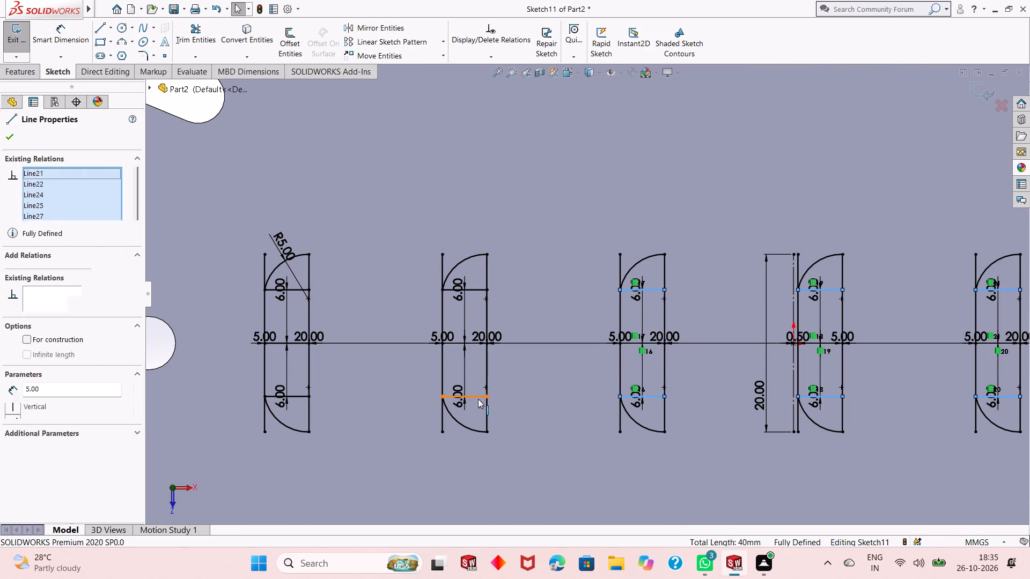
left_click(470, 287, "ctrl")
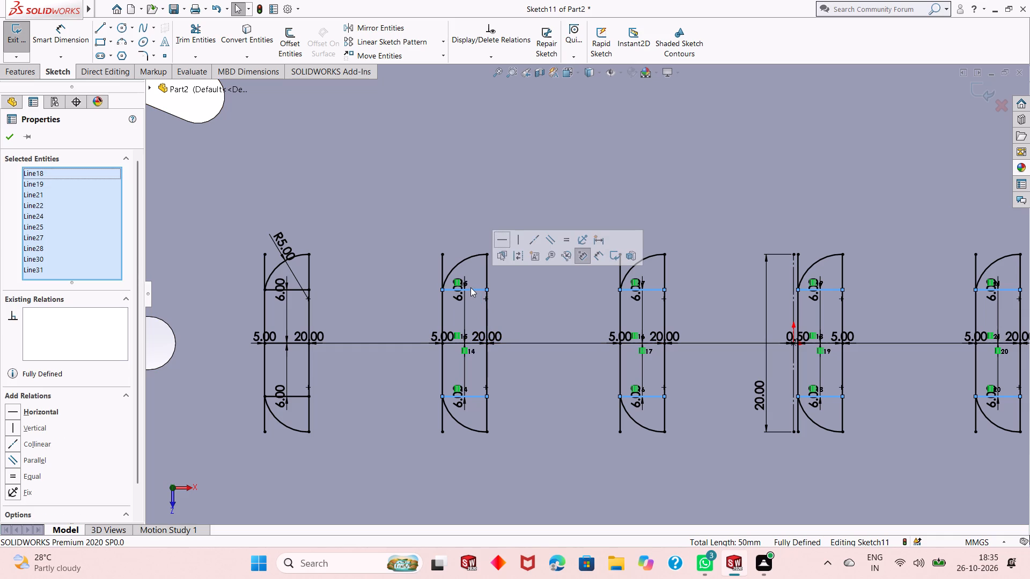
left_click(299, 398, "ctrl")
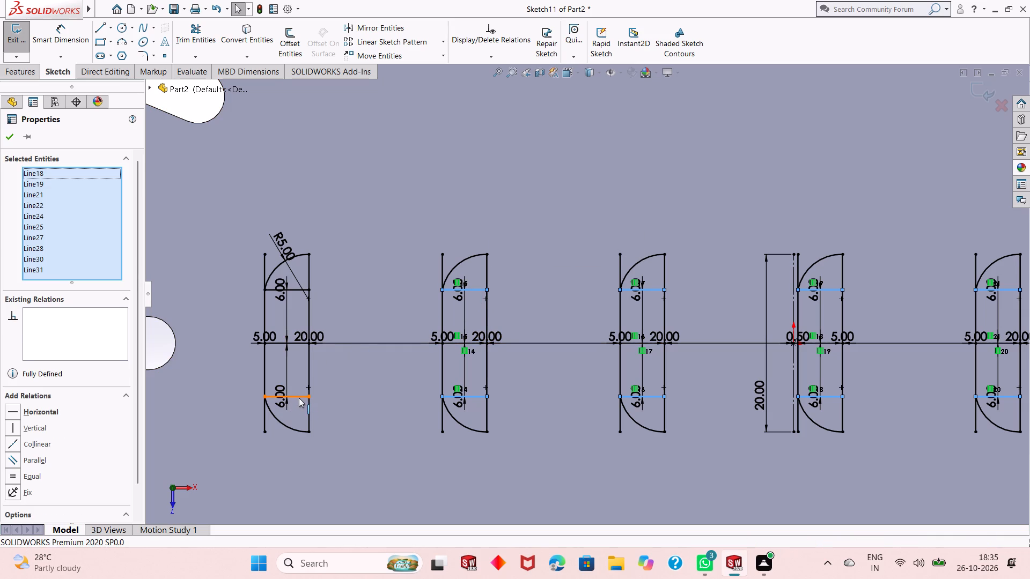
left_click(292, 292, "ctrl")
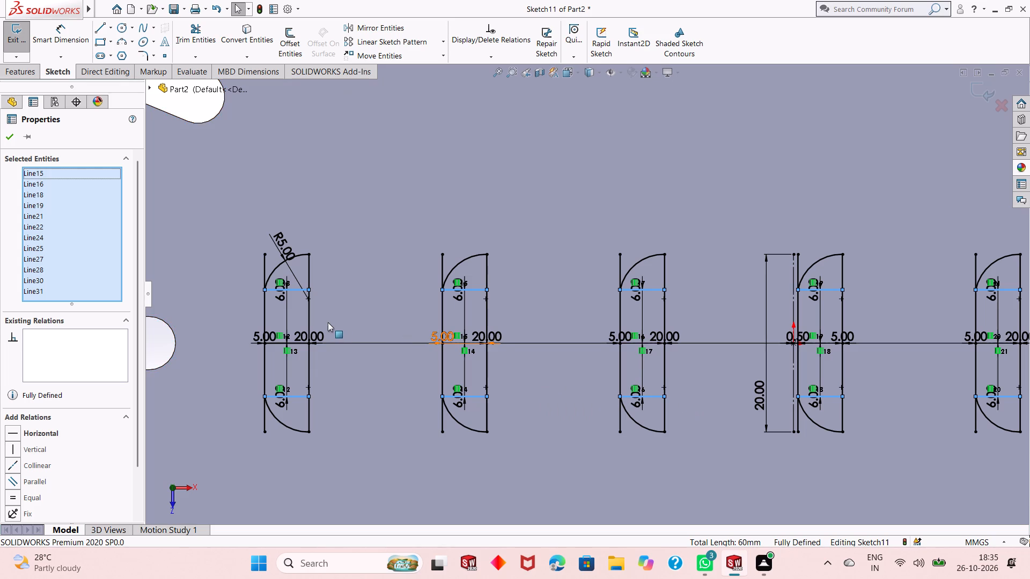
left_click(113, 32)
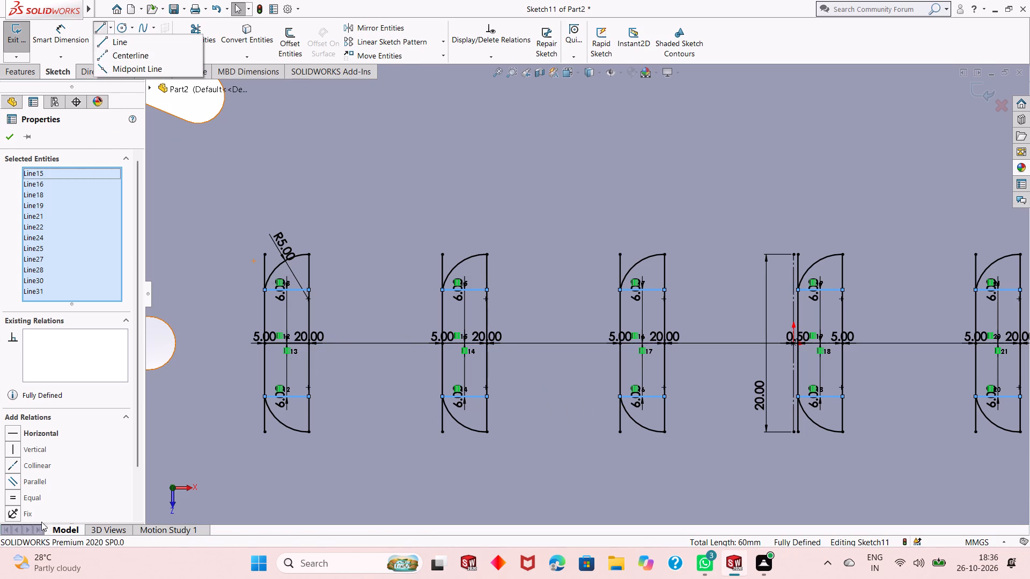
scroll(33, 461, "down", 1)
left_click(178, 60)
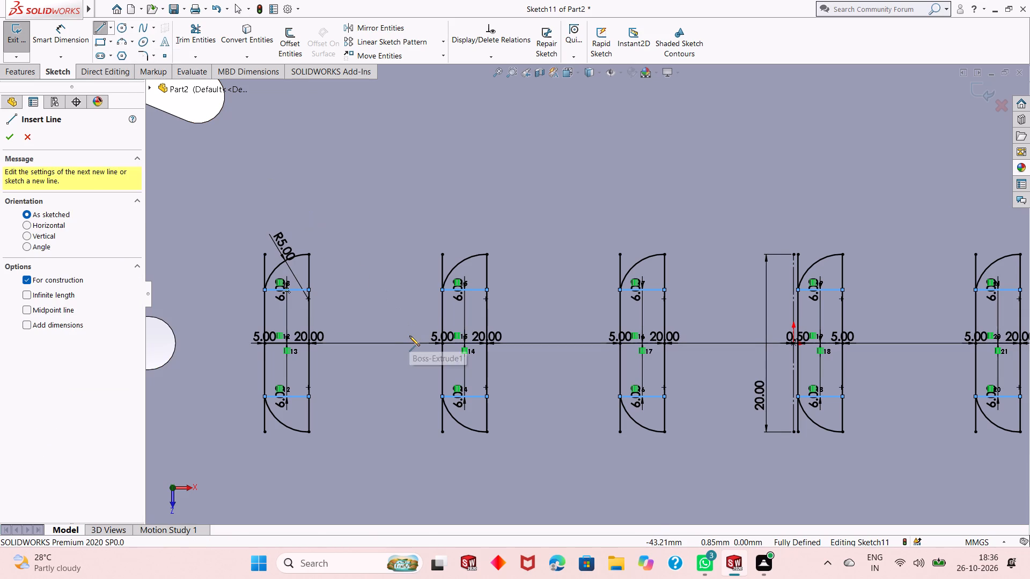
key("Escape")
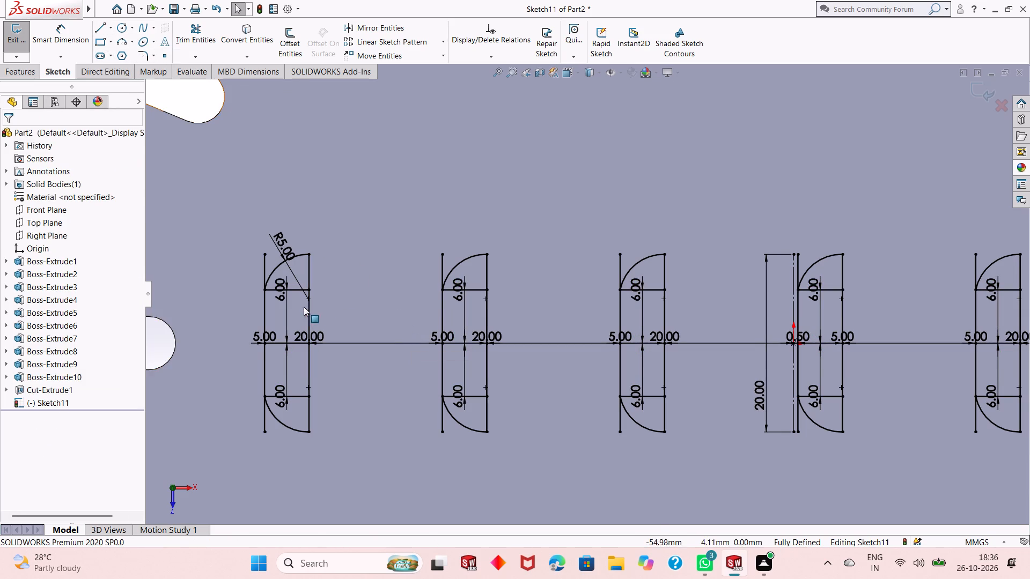
Convert the upper and lower horizontal offset lines of the first and second profiles to construction geometry.
left_click(471, 289)
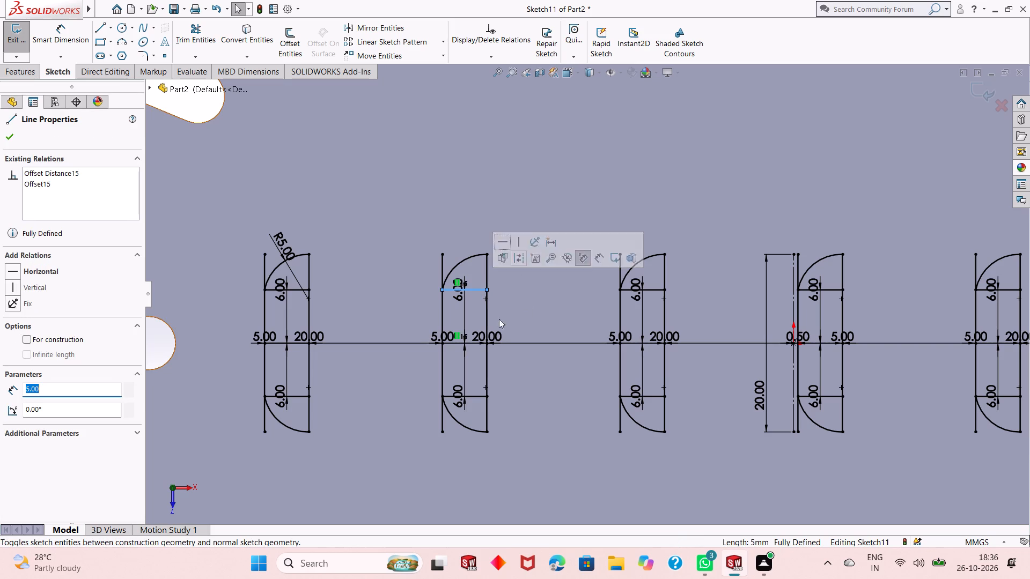
left_click(477, 395, "ctrl")
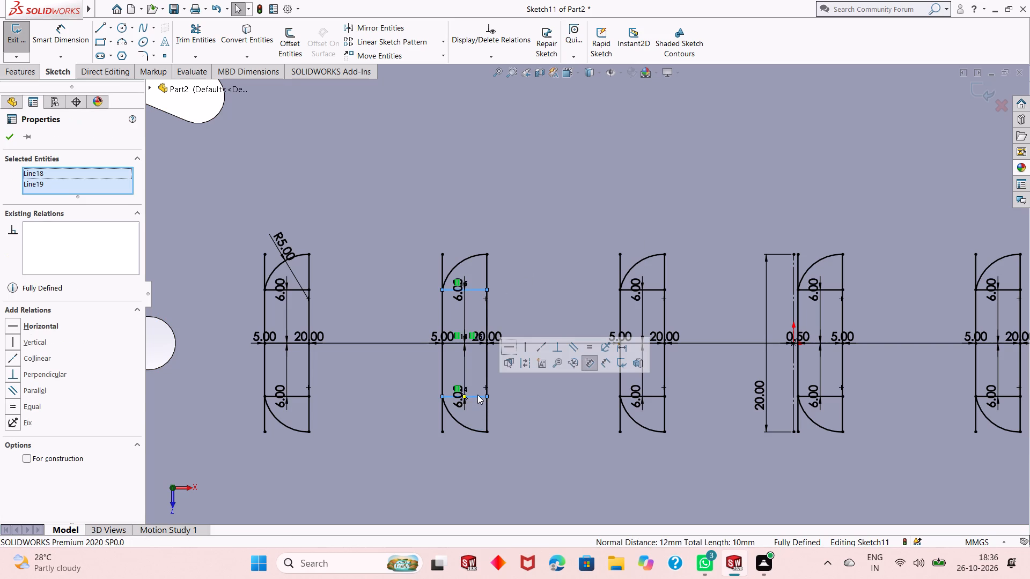
left_click(293, 394, "ctrl")
left_click(296, 291, "ctrl")
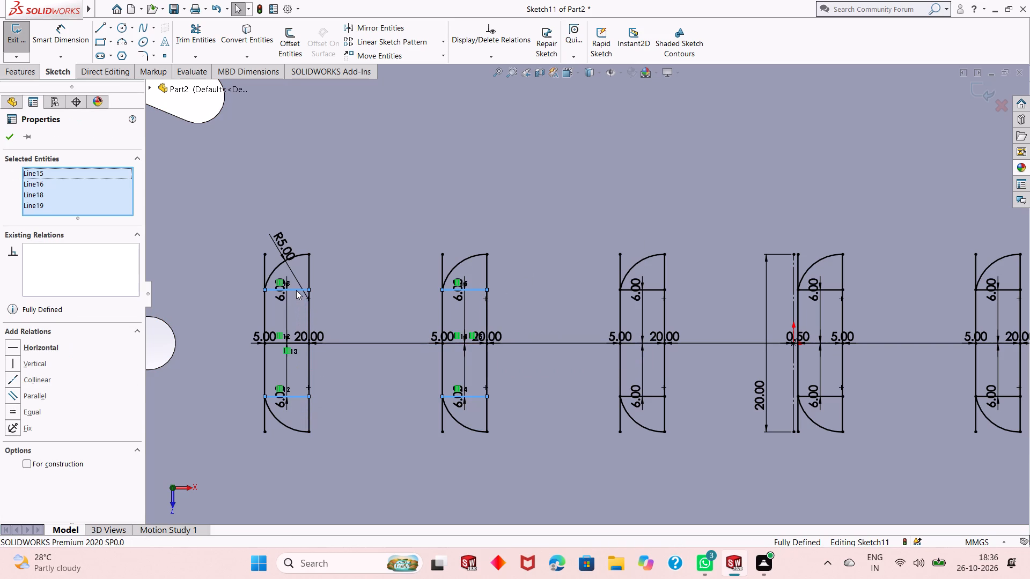
left_click(342, 259)
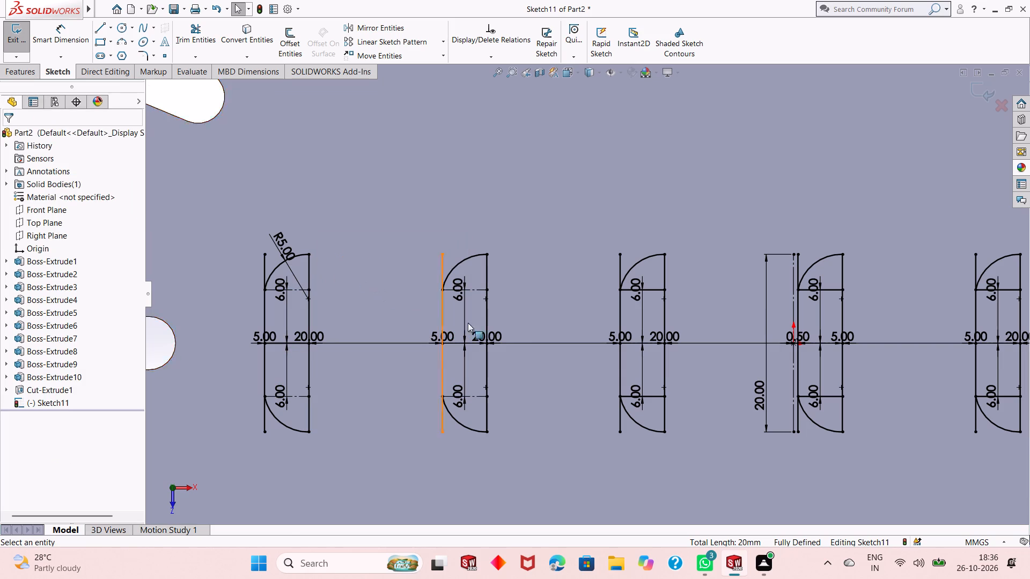
Convert the upper and lower horizontal offset lines of the third and fourth profiles to construction geometry.
left_click(659, 290)
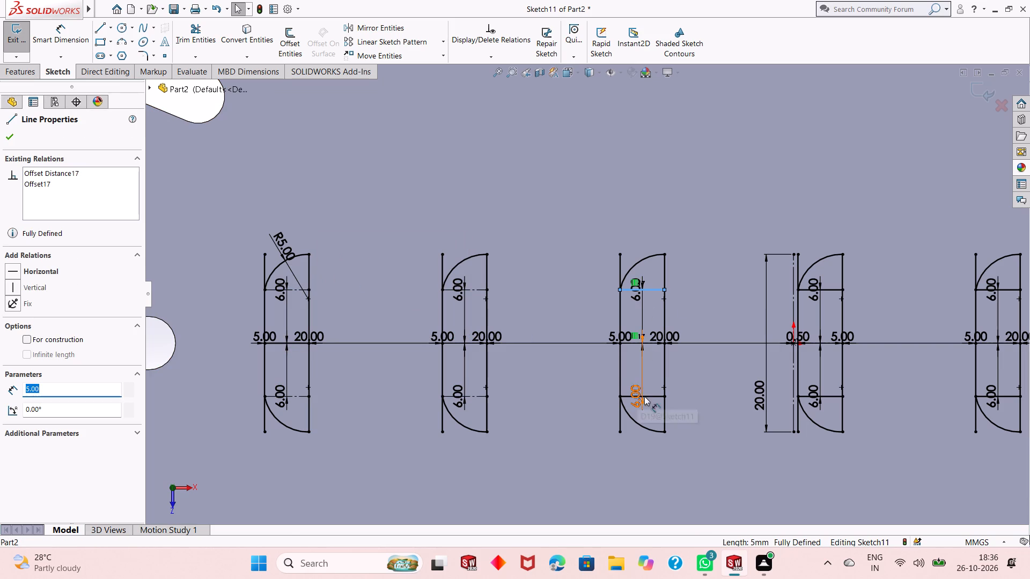
left_click(650, 397, "ctrl")
left_click(833, 397, "ctrl")
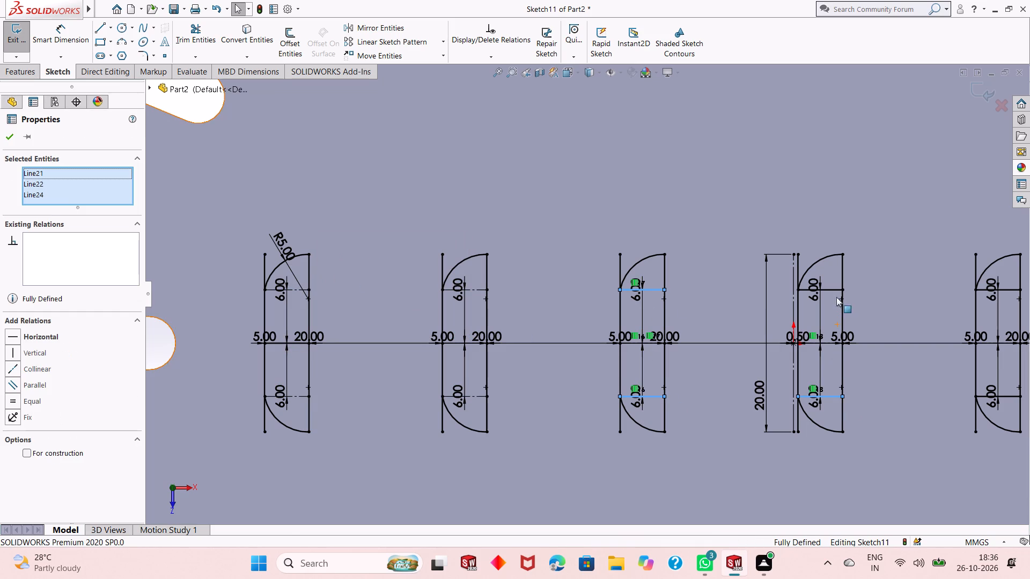
left_click(832, 289, "ctrl")
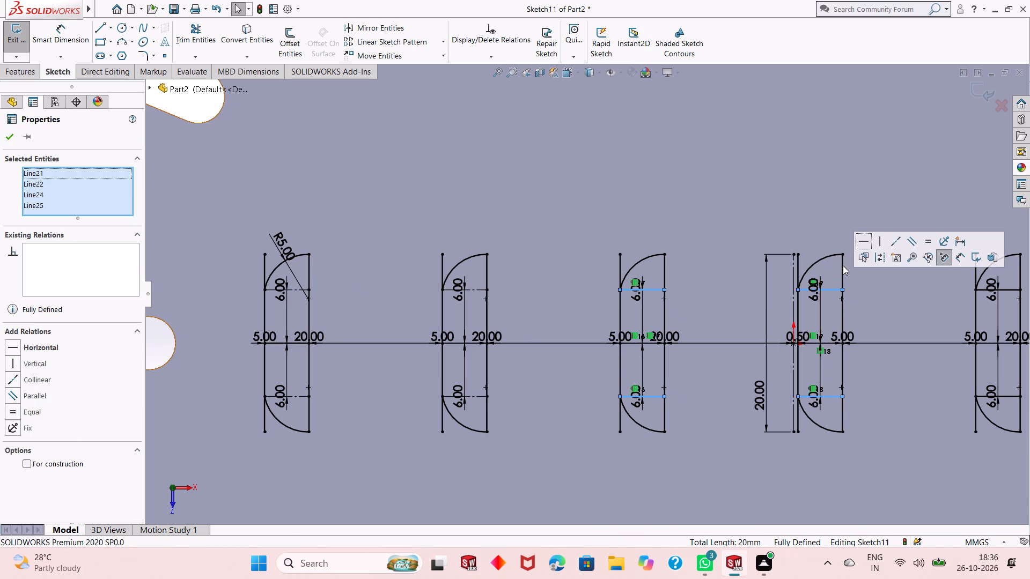
left_click(882, 259)
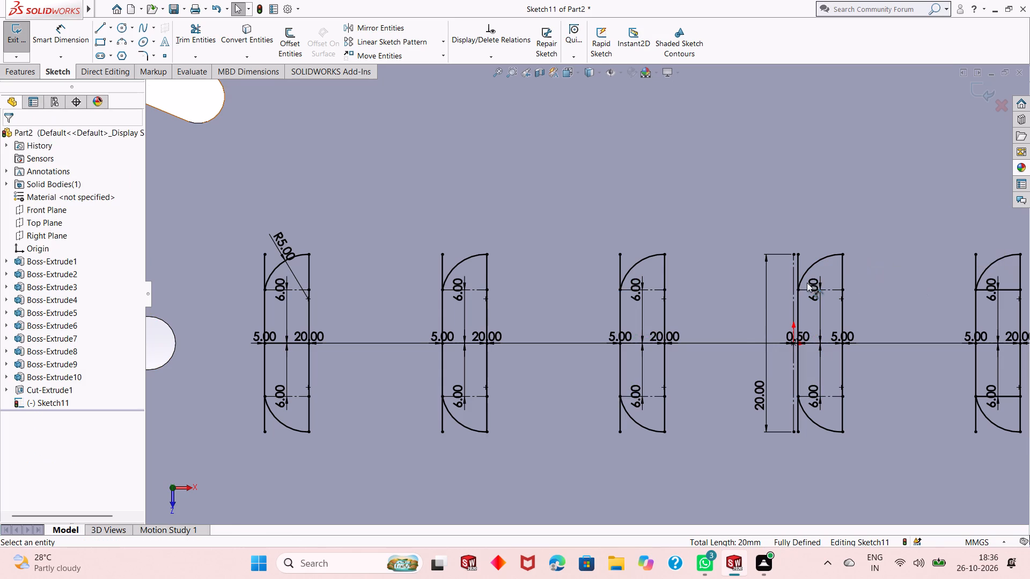
Convert the upper and lower horizontal offset lines of the fifth and sixth profiles to construction geometry.
scroll(585, 396, "up", 4)
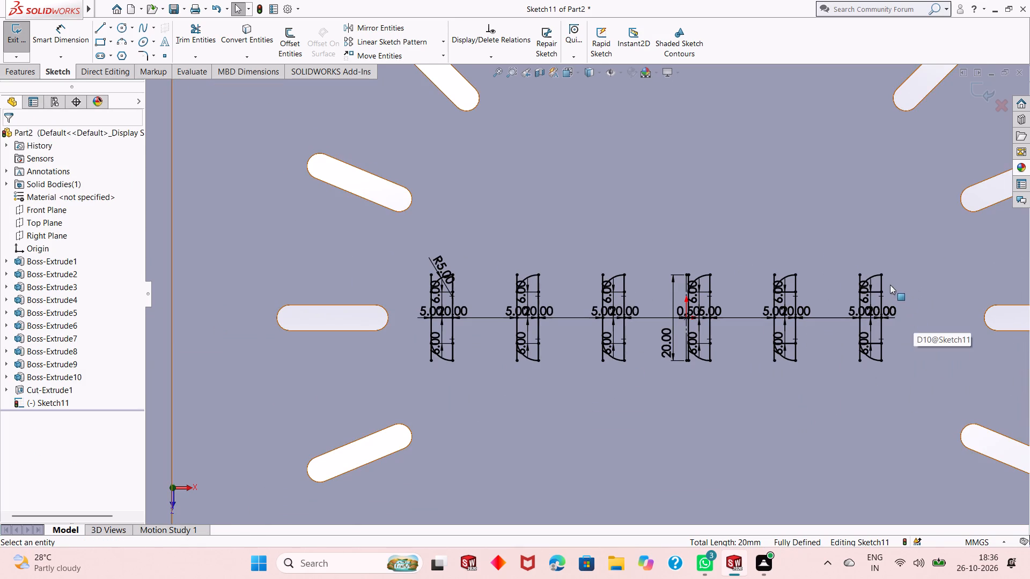
scroll(883, 280, "down", 2)
scroll(777, 309, "down", 2)
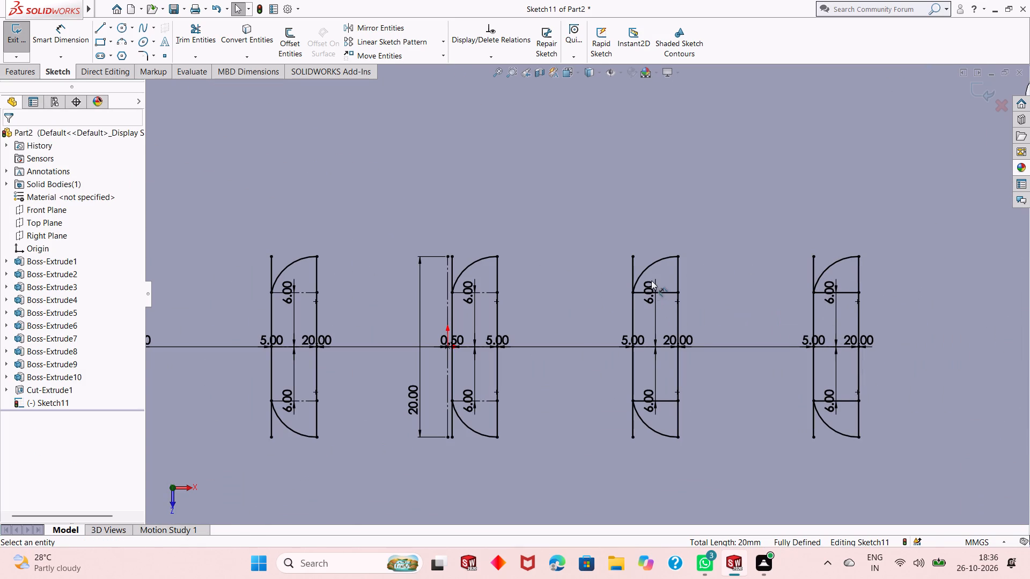
left_click(665, 292)
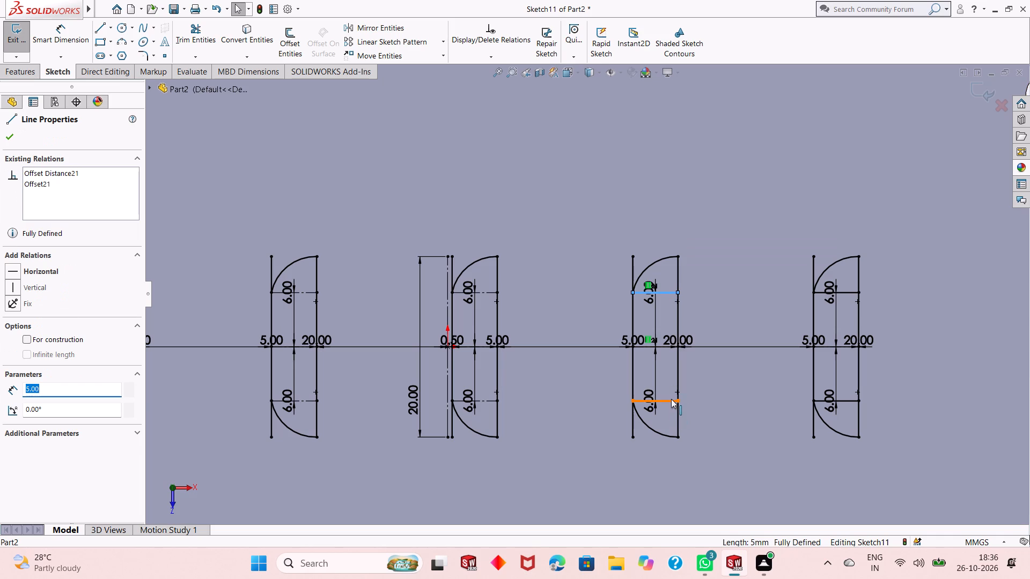
left_click(671, 399, "ctrl")
left_click(845, 404, "ctrl")
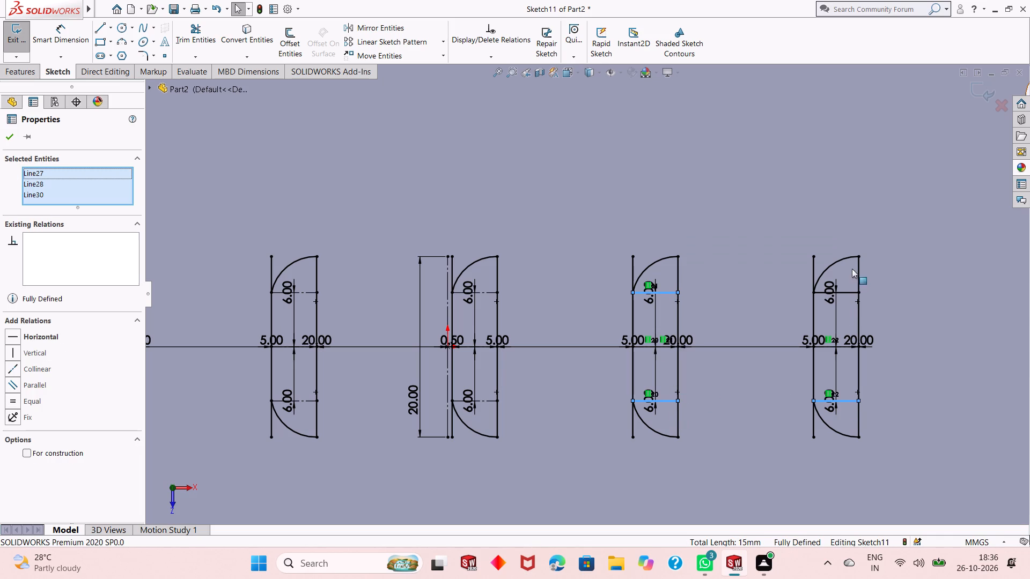
left_click(848, 292, "ctrl")
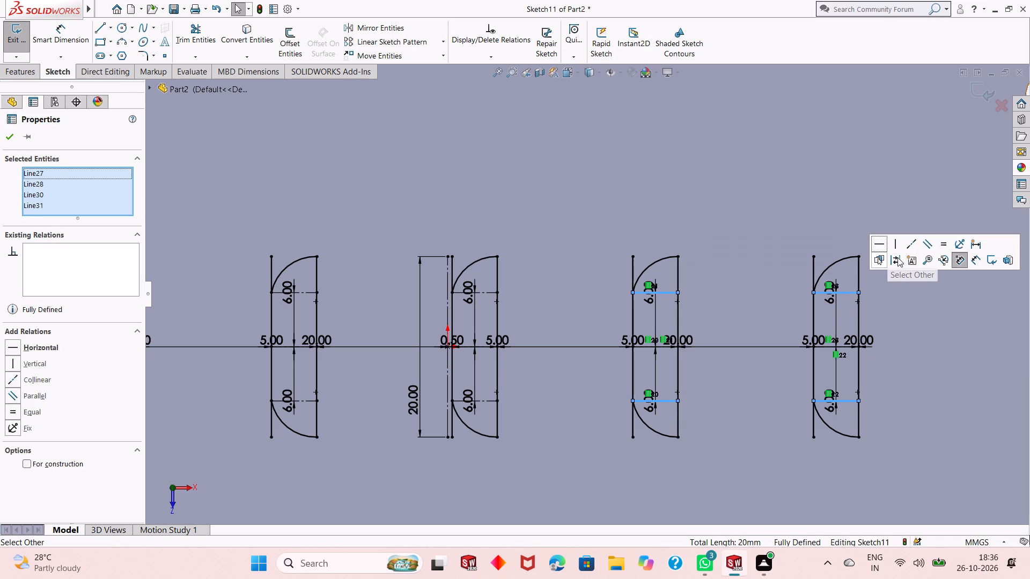
left_click(897, 257)
Trim the sixth profile's left line to closest above its upper offset line and below its lower one, accepting deletion of the affected relation.
scroll(646, 379, "up", 1)
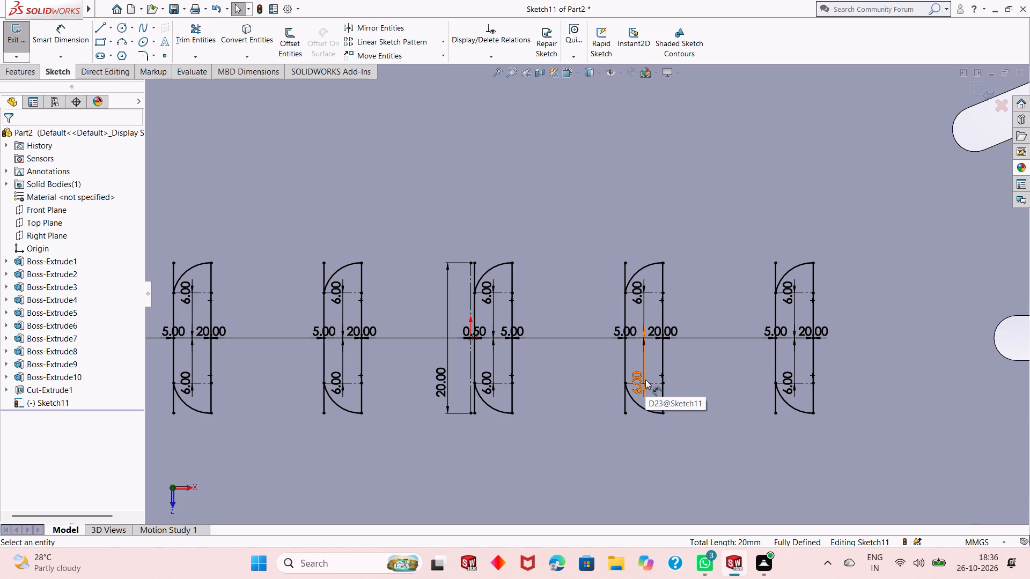
left_click(193, 36)
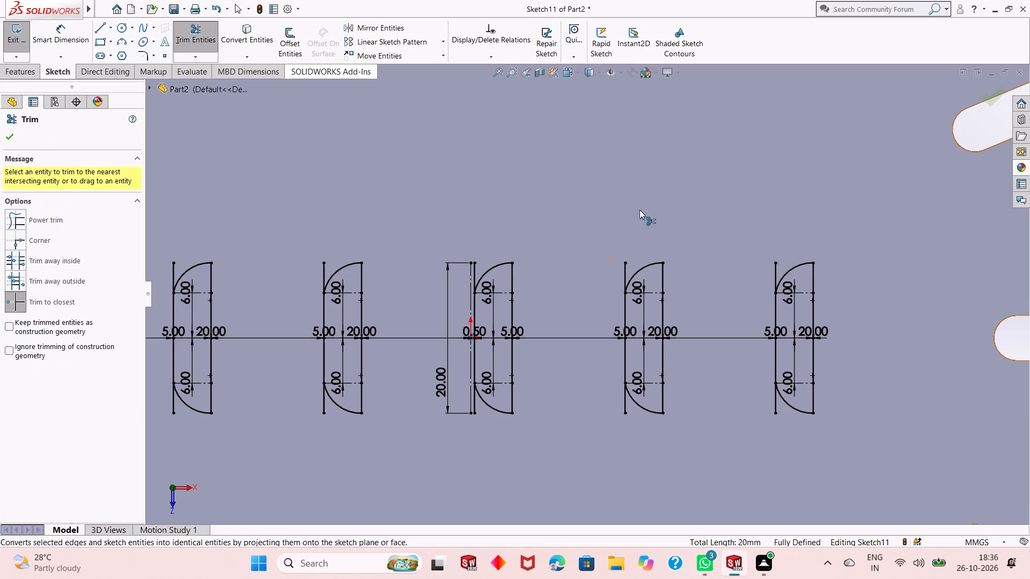
left_click(774, 274)
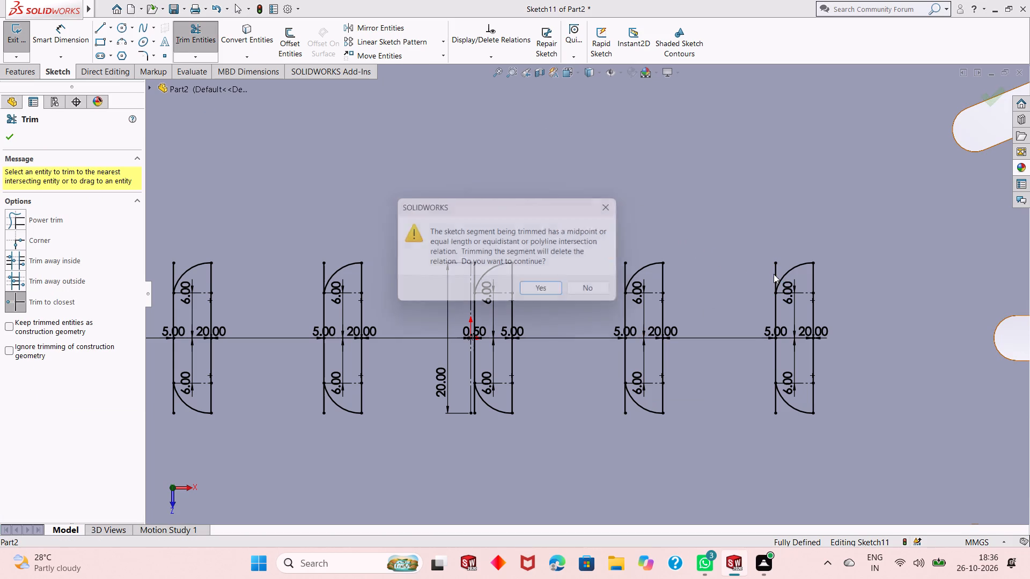
left_click(534, 292)
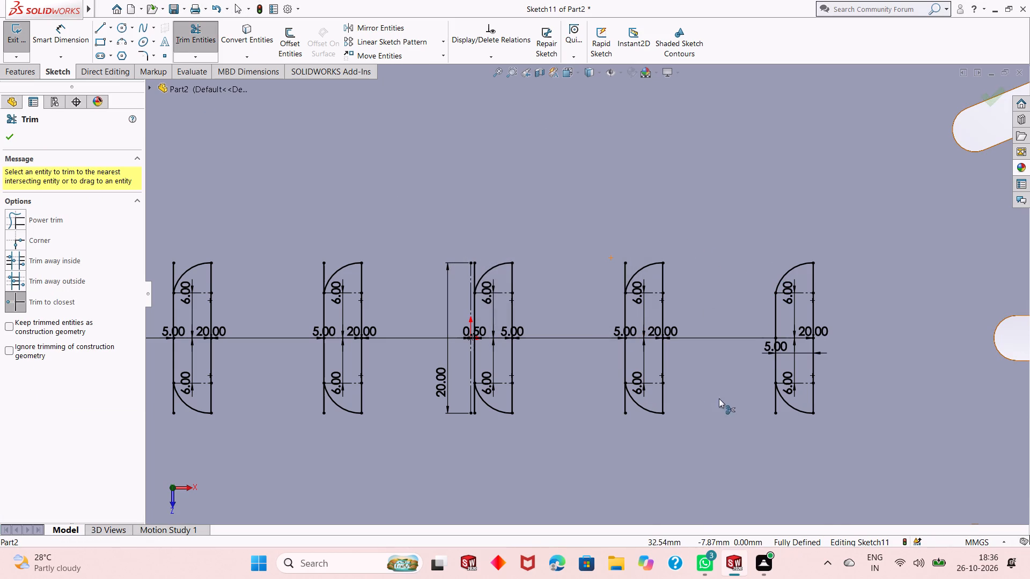
left_click(777, 400)
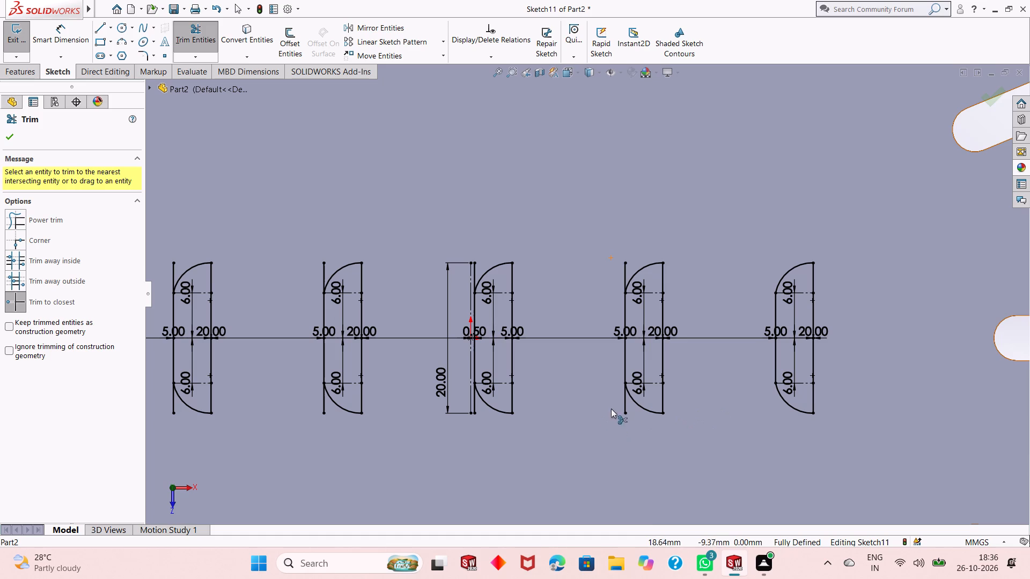
Trim the excess left-line ends beyond both arcs on the fifth, fourth and third profiles, accepting deletion of the affected relations.
left_click(623, 394)
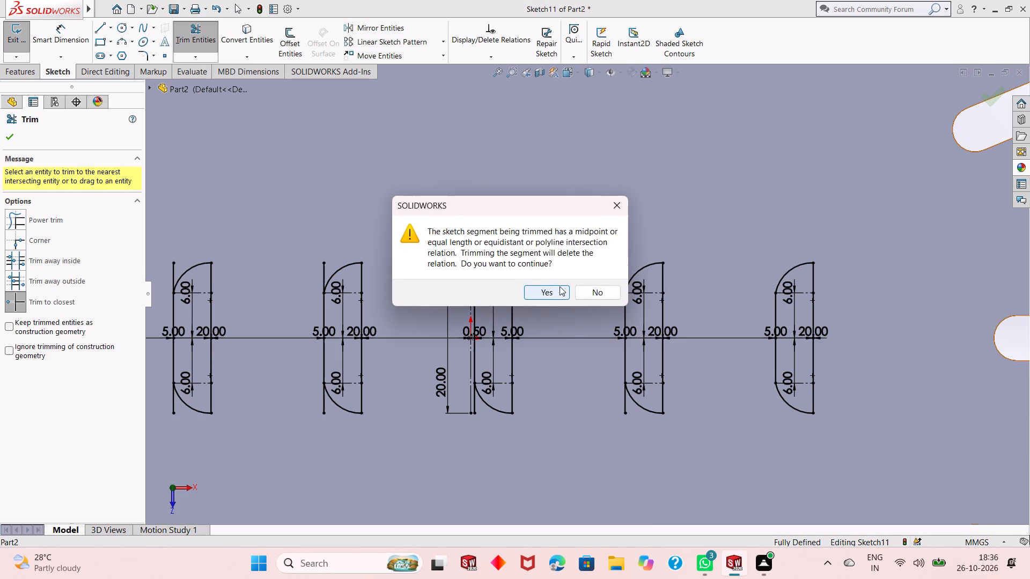
left_click(560, 286)
left_click(627, 267)
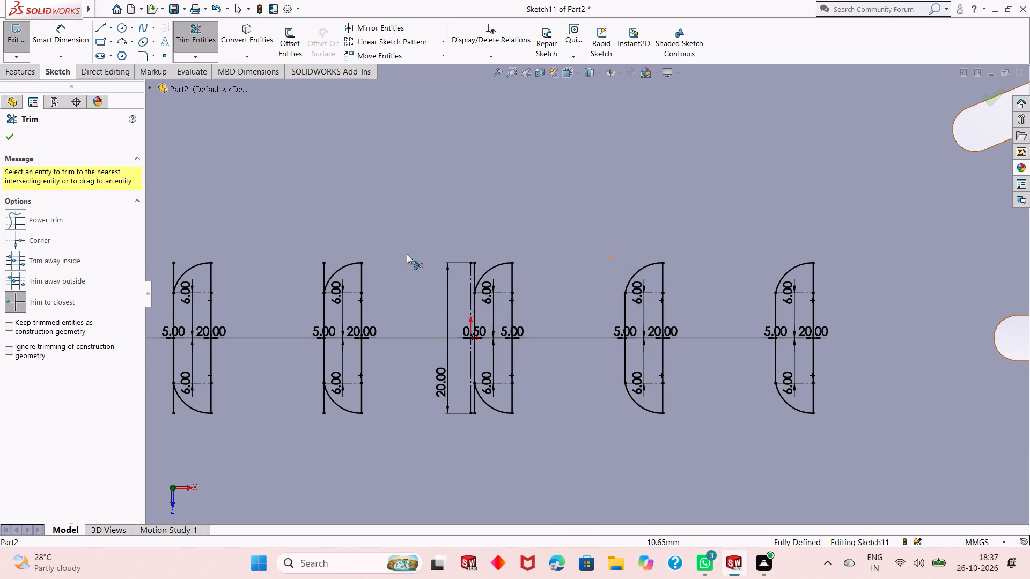
left_click(473, 276)
left_click(532, 294)
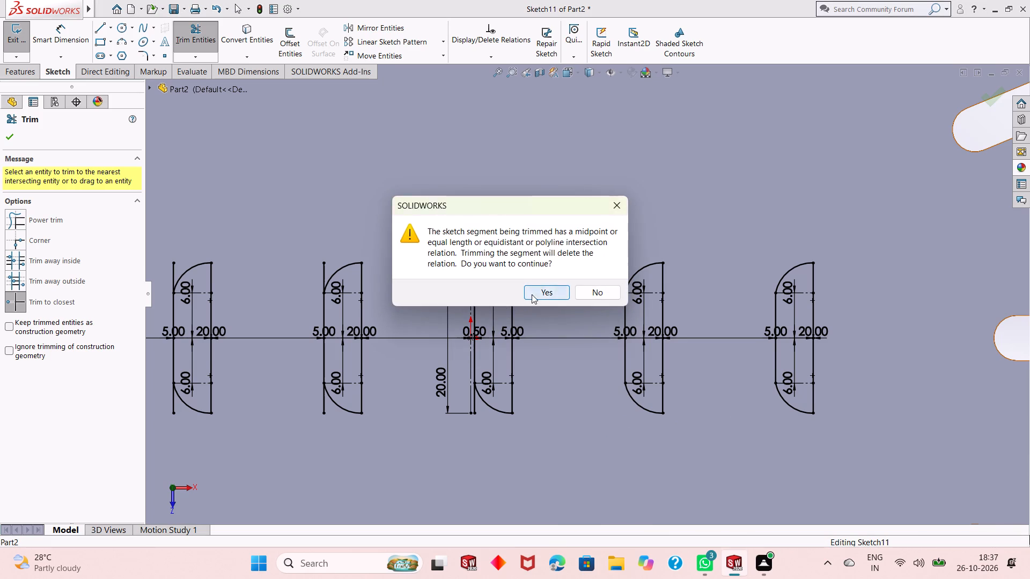
left_click(476, 400)
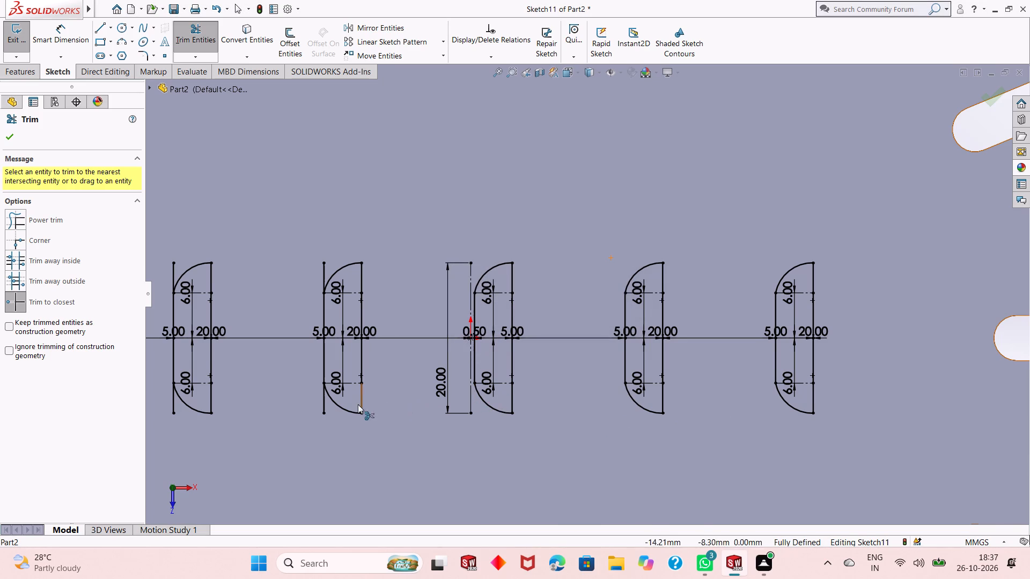
left_click(321, 406)
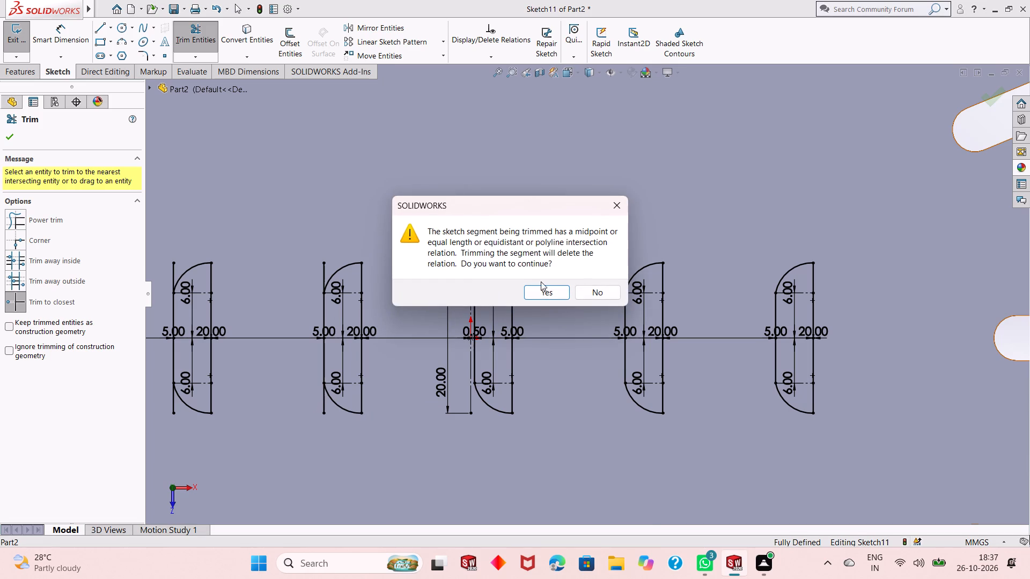
left_click(542, 288)
left_click(323, 278)
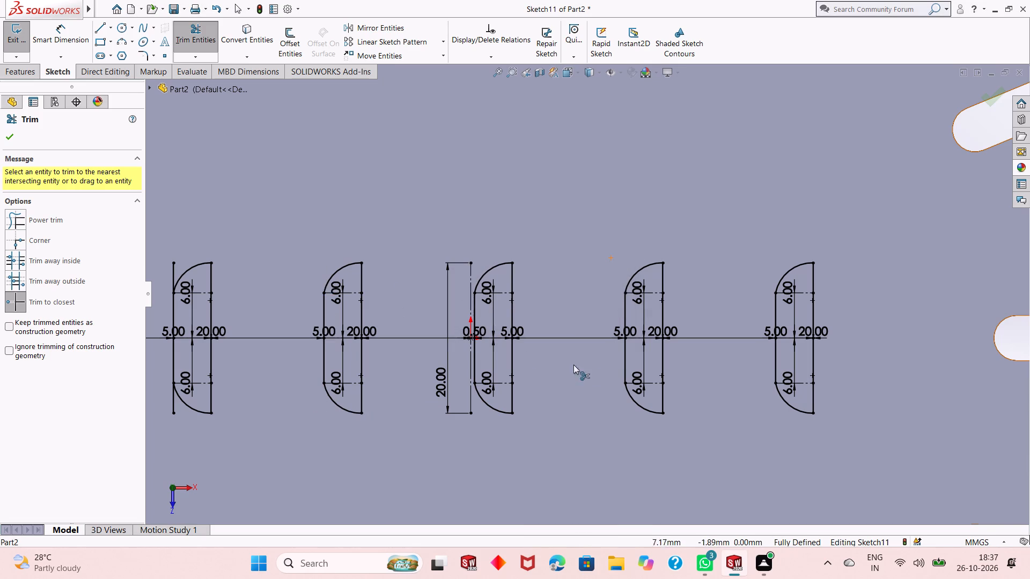
Trim the excess left-line ends beyond both arcs on the second and first profiles, accepting relation deletion, and leave the trim command.
scroll(600, 369, "up", 3)
scroll(304, 295, "down", 3)
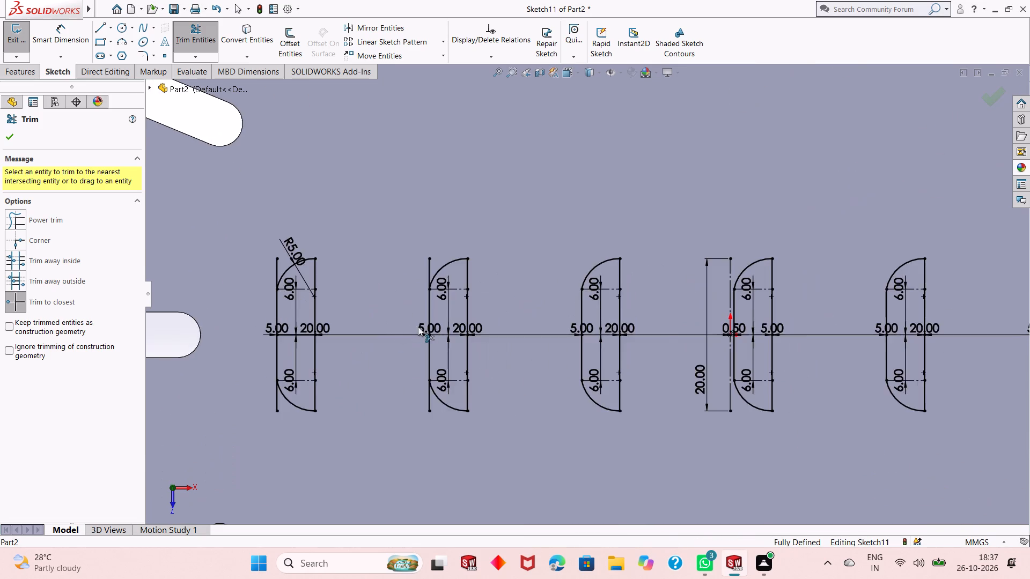
scroll(422, 326, "down", 3)
left_click(467, 218)
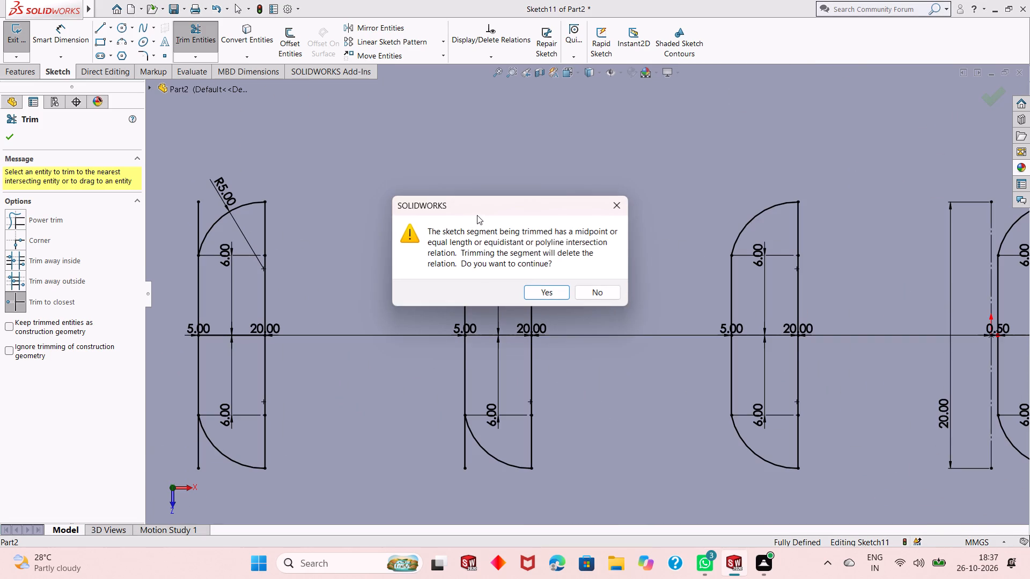
left_click(553, 291)
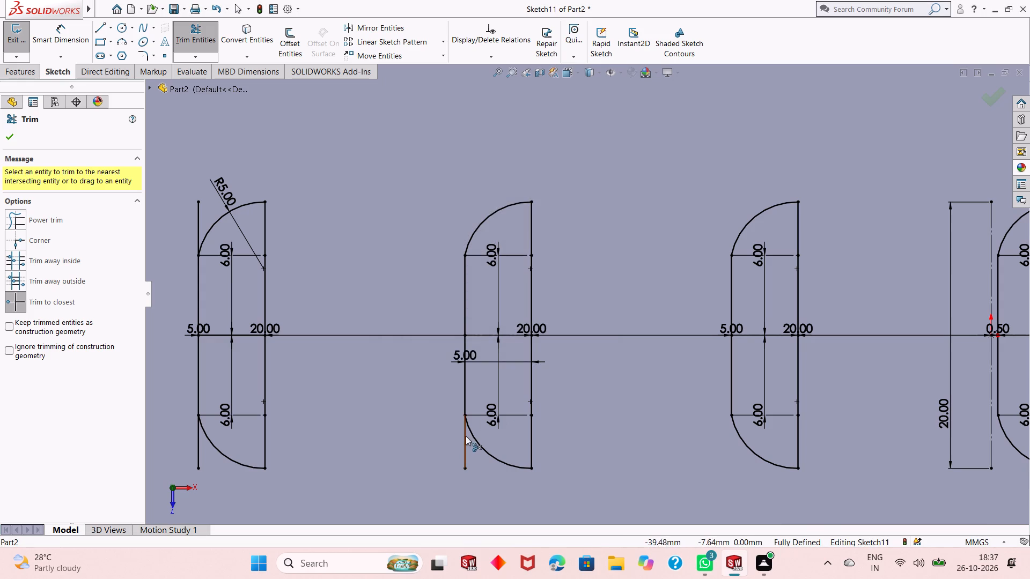
left_click(462, 443)
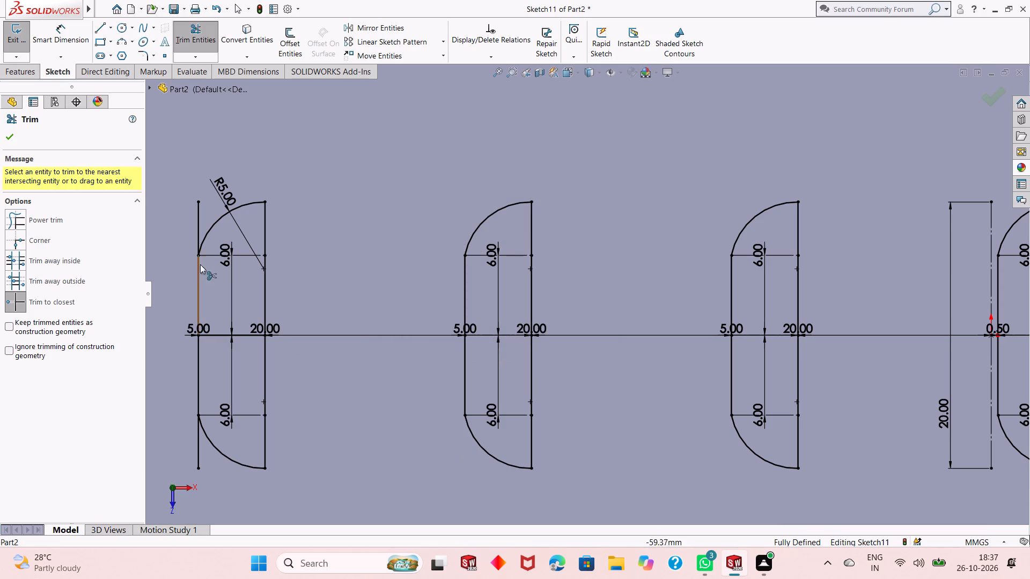
left_click(196, 228)
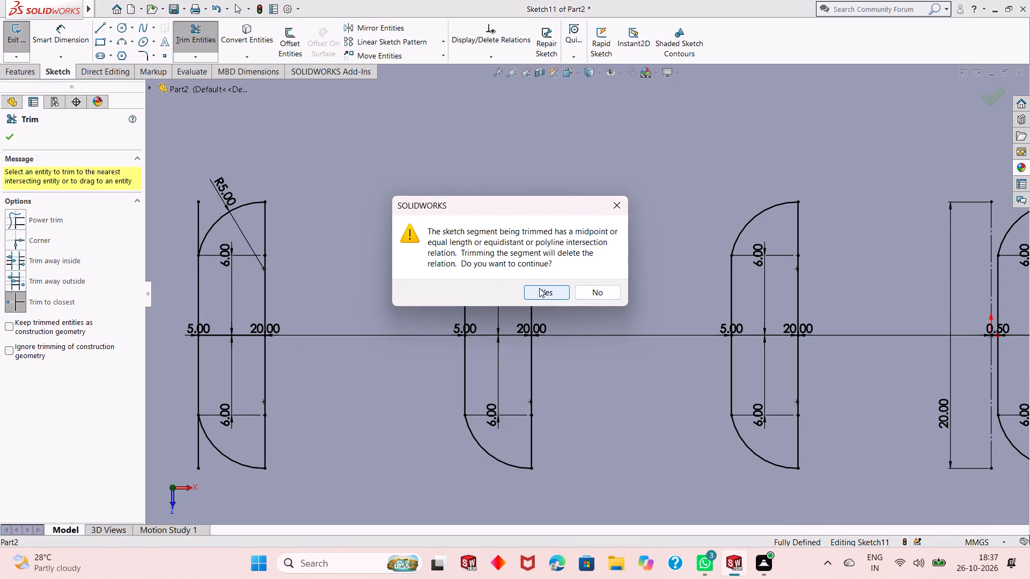
left_click(540, 289)
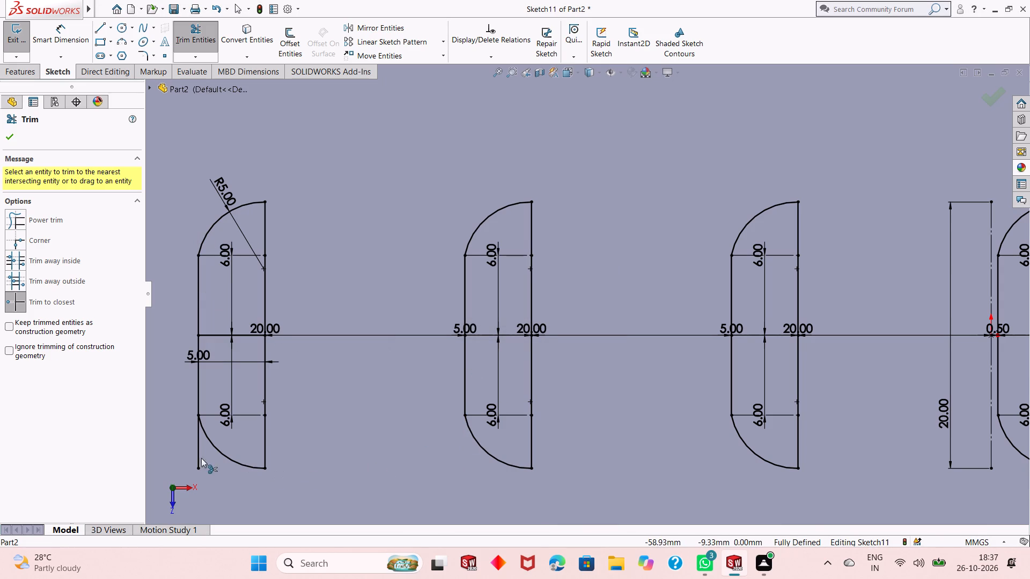
left_click(198, 441)
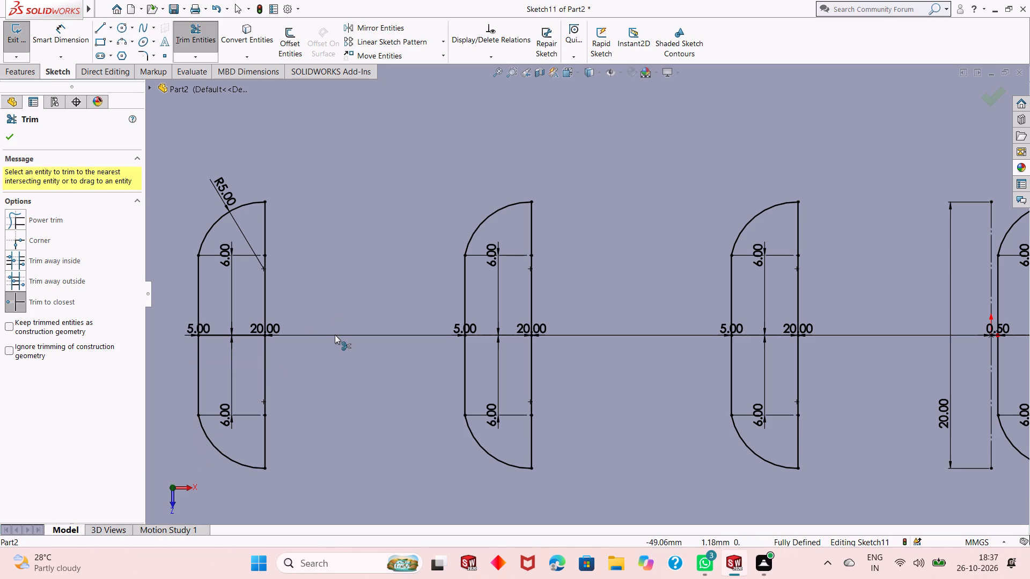
scroll(334, 337, "up", 6)
right_click(297, 337)
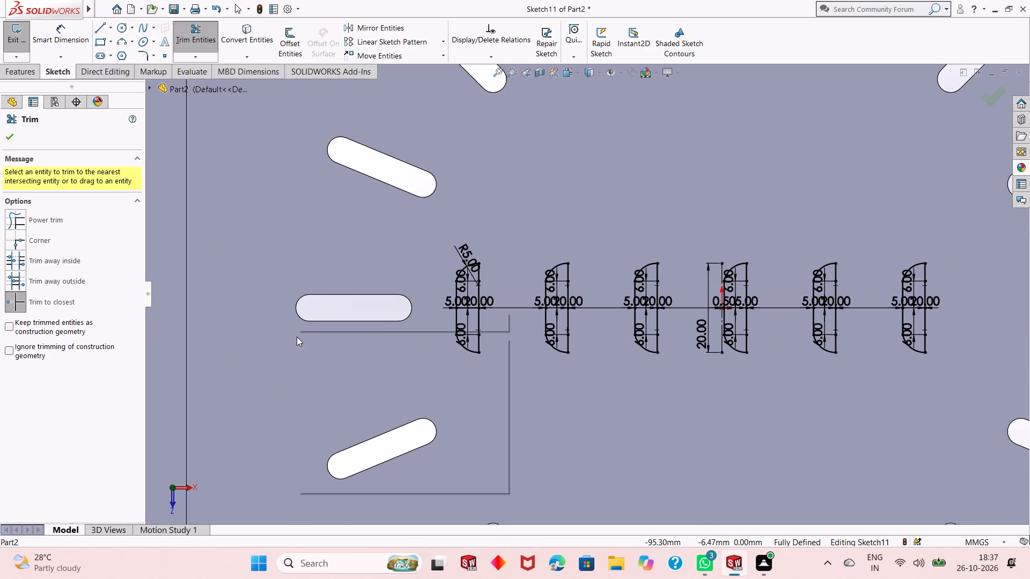
left_click(302, 372)
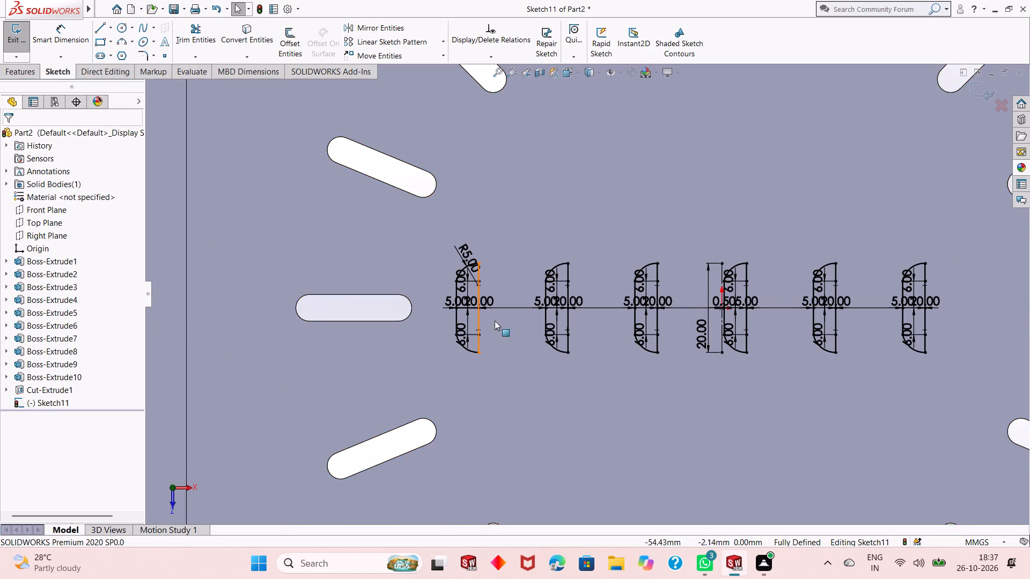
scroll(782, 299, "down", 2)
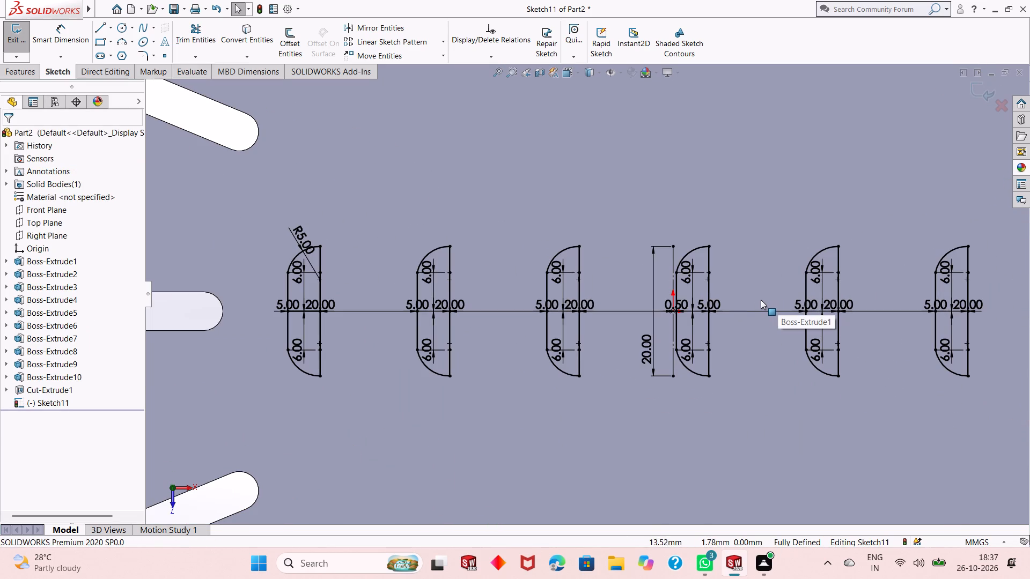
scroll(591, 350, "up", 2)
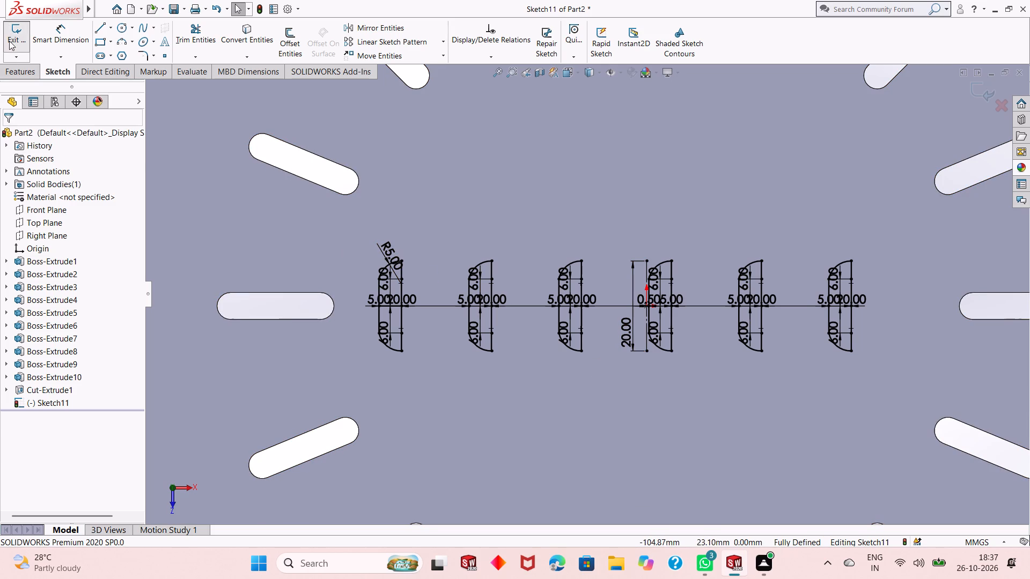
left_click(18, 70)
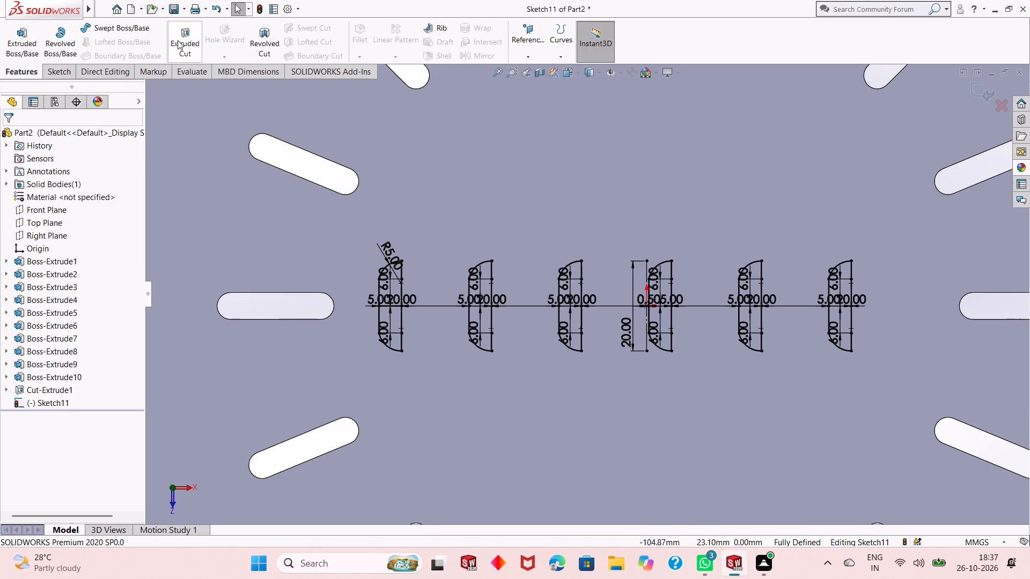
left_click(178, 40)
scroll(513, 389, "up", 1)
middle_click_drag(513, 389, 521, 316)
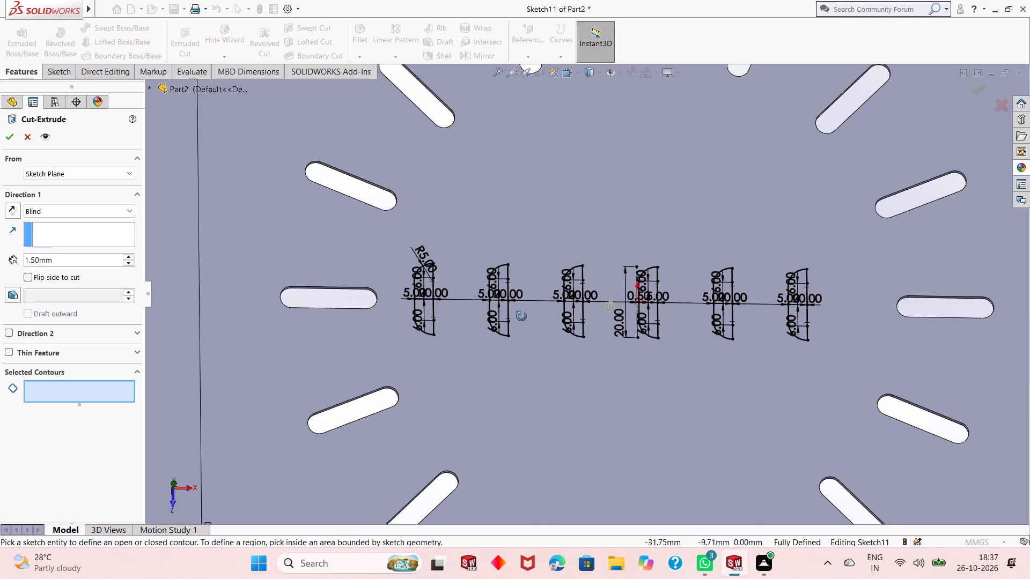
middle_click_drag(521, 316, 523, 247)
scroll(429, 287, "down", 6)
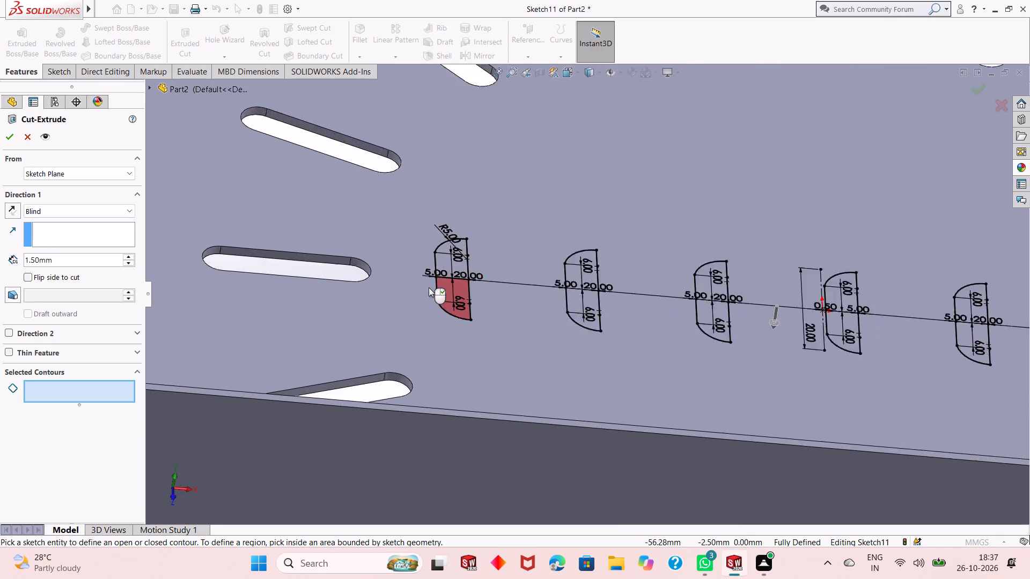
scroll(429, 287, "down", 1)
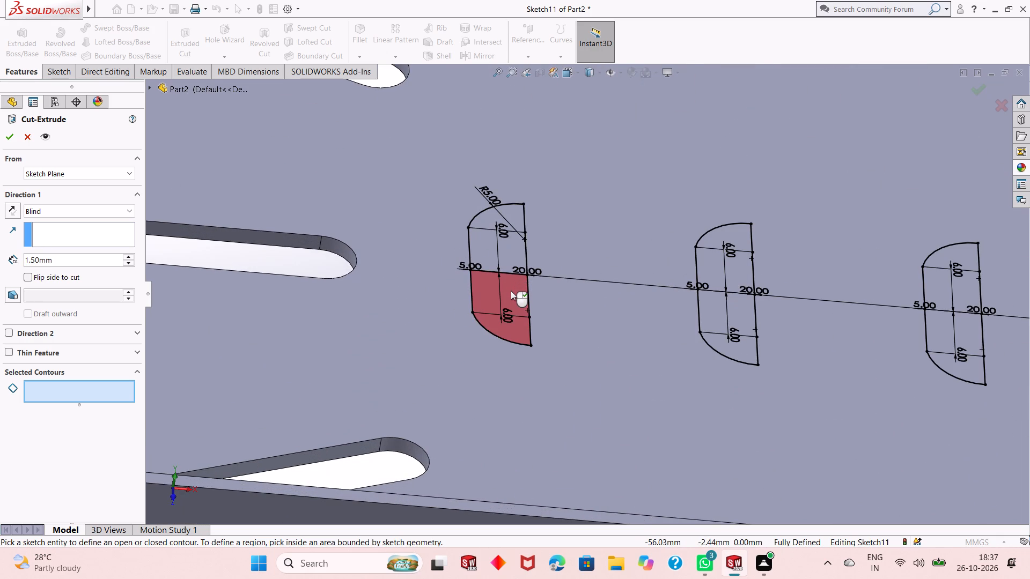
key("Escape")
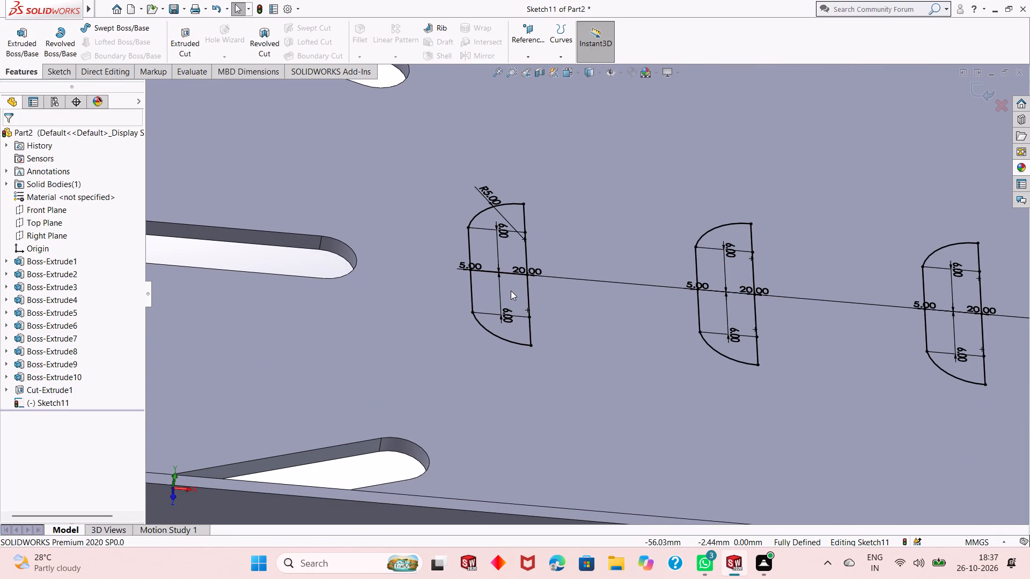
Convert the short horizontal middle line inside the first profile to construction geometry.
key("ctrl+8")
scroll(563, 265, "down", 18)
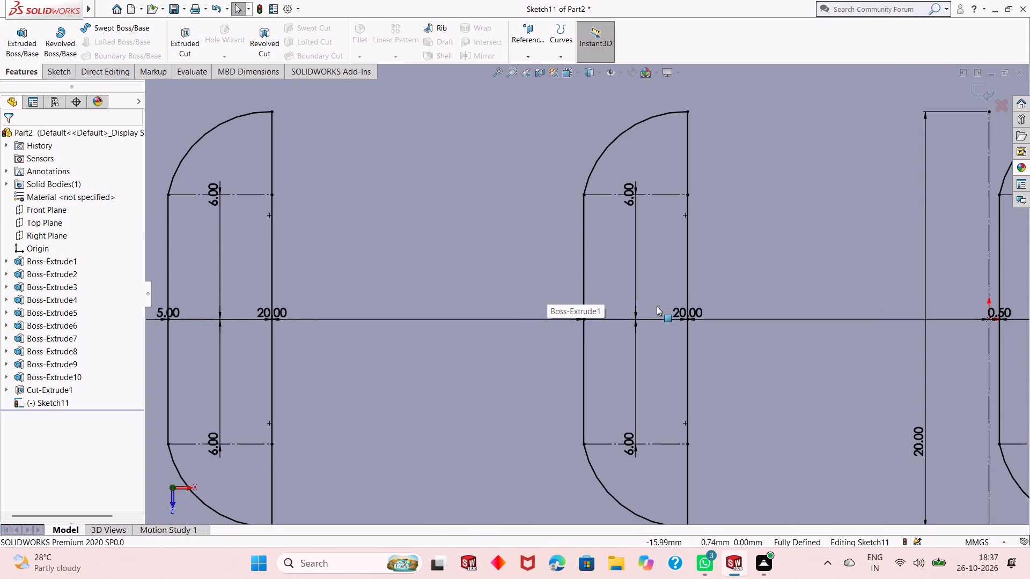
scroll(339, 312, "up", 2)
scroll(277, 319, "up", 2)
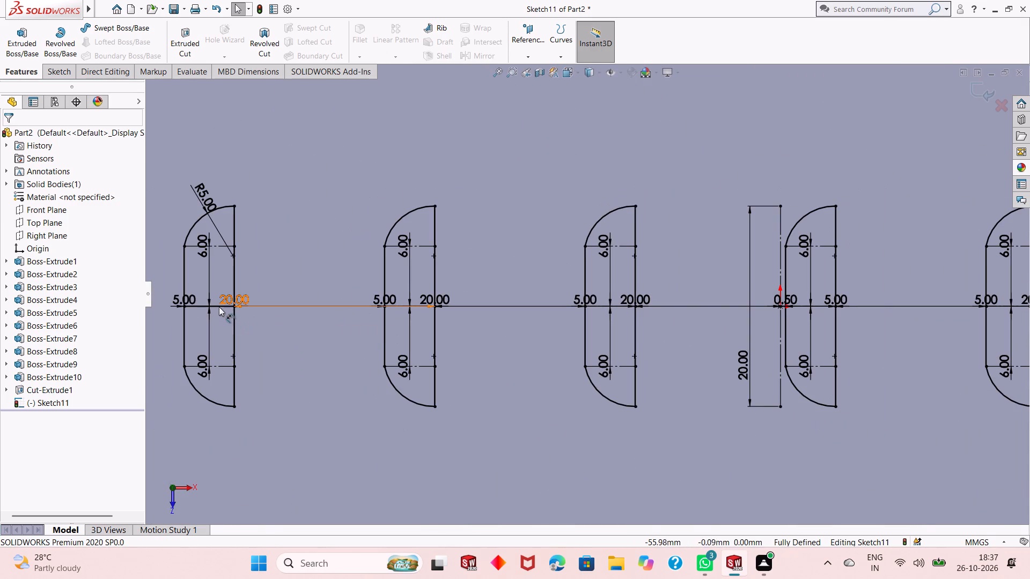
left_click(217, 305)
key("Escape")
key("Escape")
key("Escape")
key("Escape")
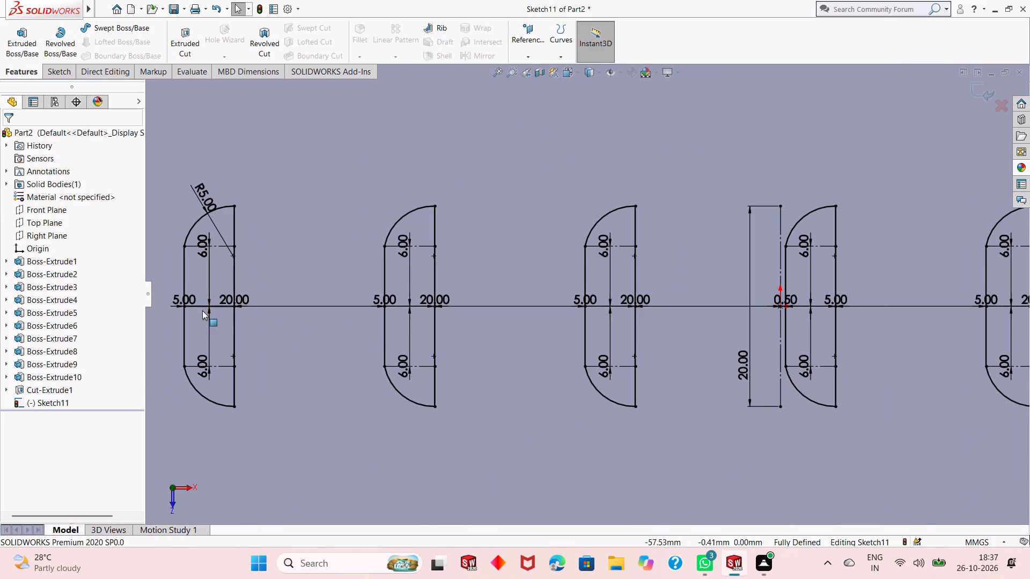
left_click(197, 305)
key("Escape")
key("Escape")
key("Escape")
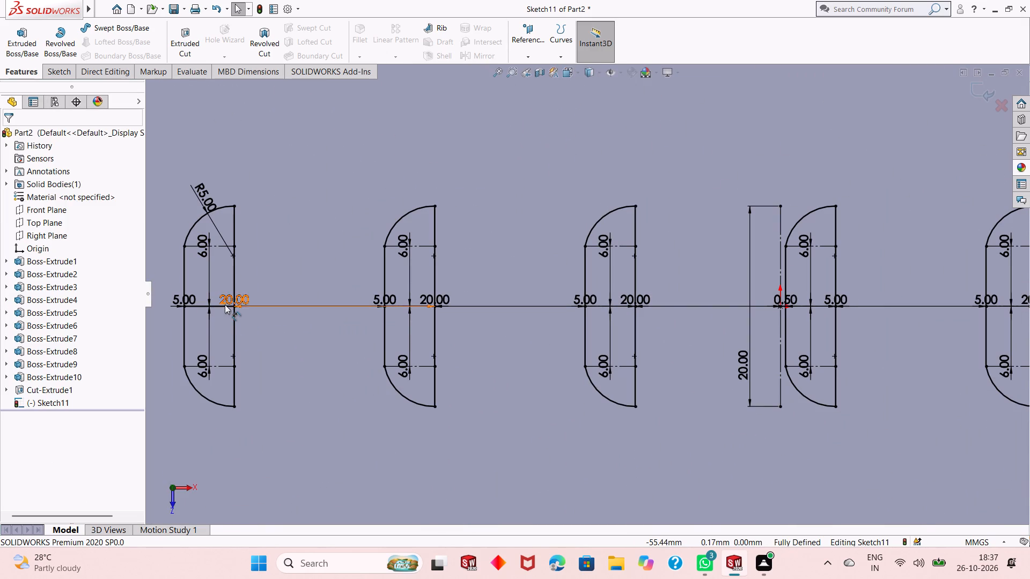
key("Escape")
key("Escape")
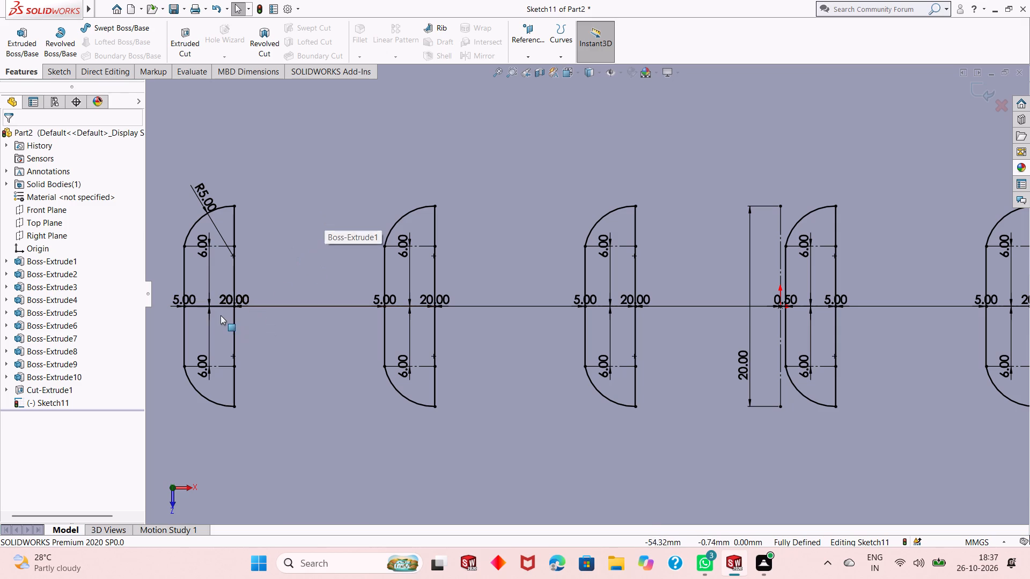
left_click(211, 305)
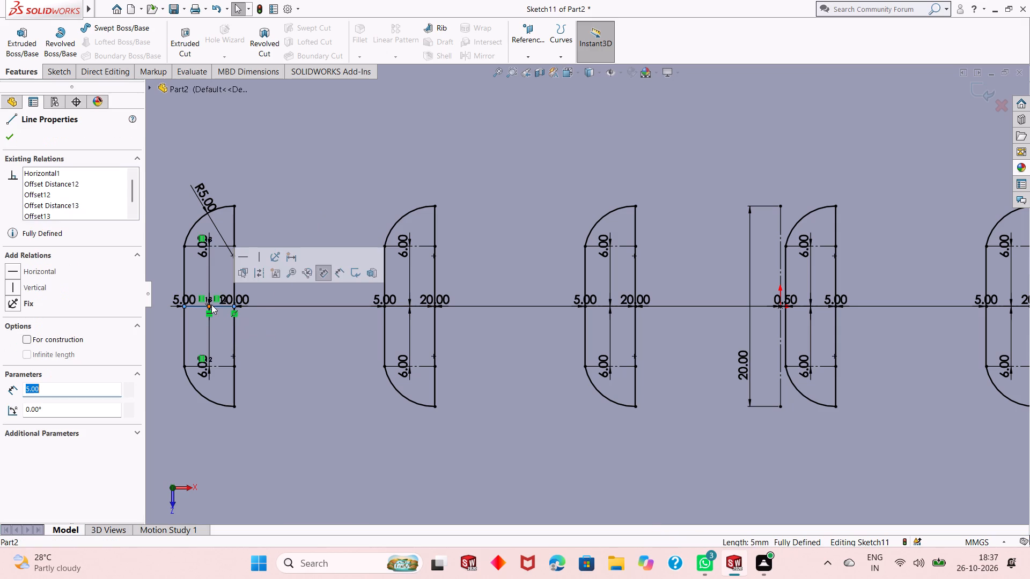
left_click(259, 275)
key("Escape")
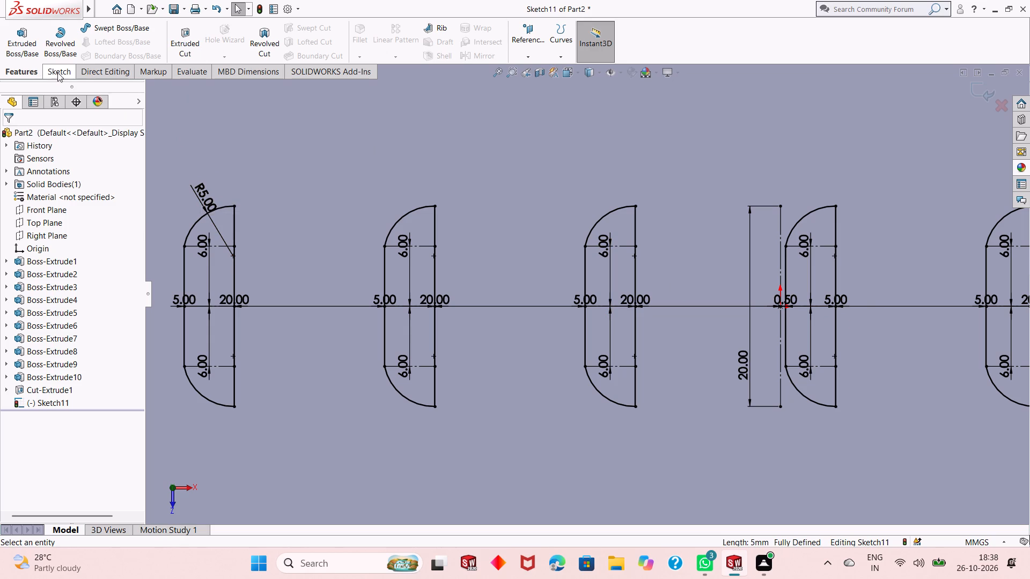
Cut-extrude the six closed profiles of Sketch11 from the sketch plane with a 1.50 mm blind depth.
left_click(194, 31)
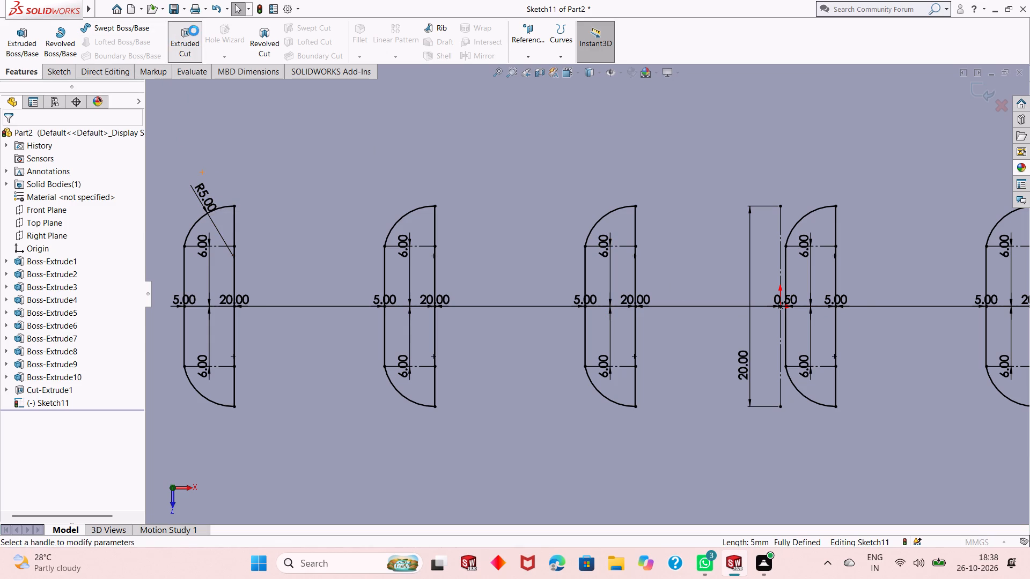
middle_click_drag(542, 377, 540, 360)
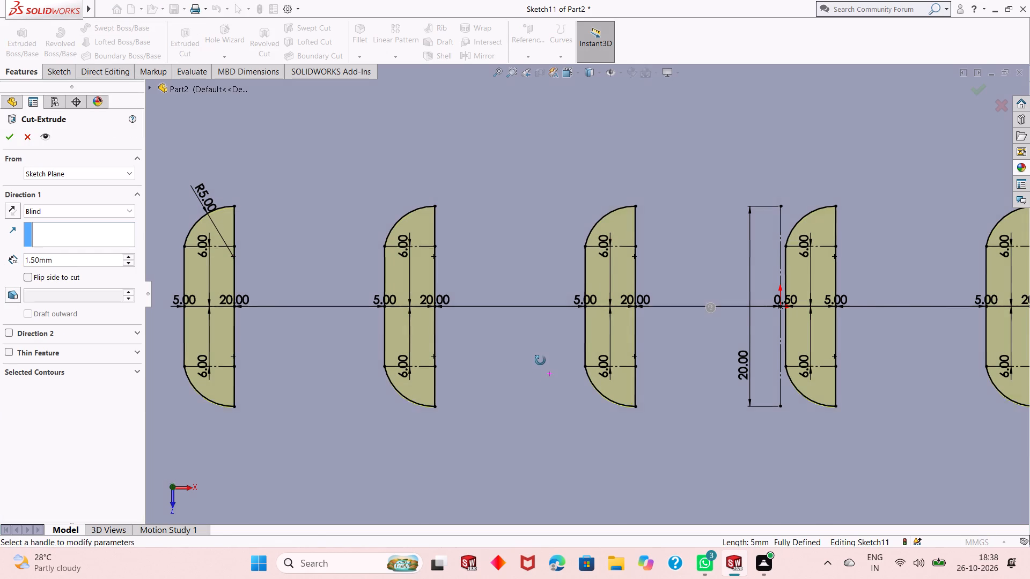
middle_click_drag(540, 360, 533, 271)
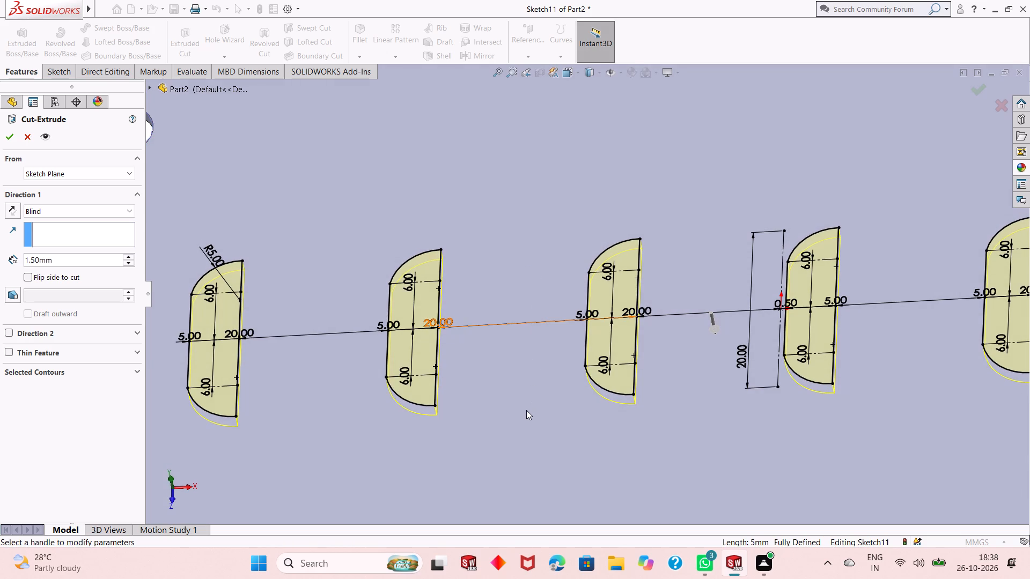
scroll(526, 410, "up", 3)
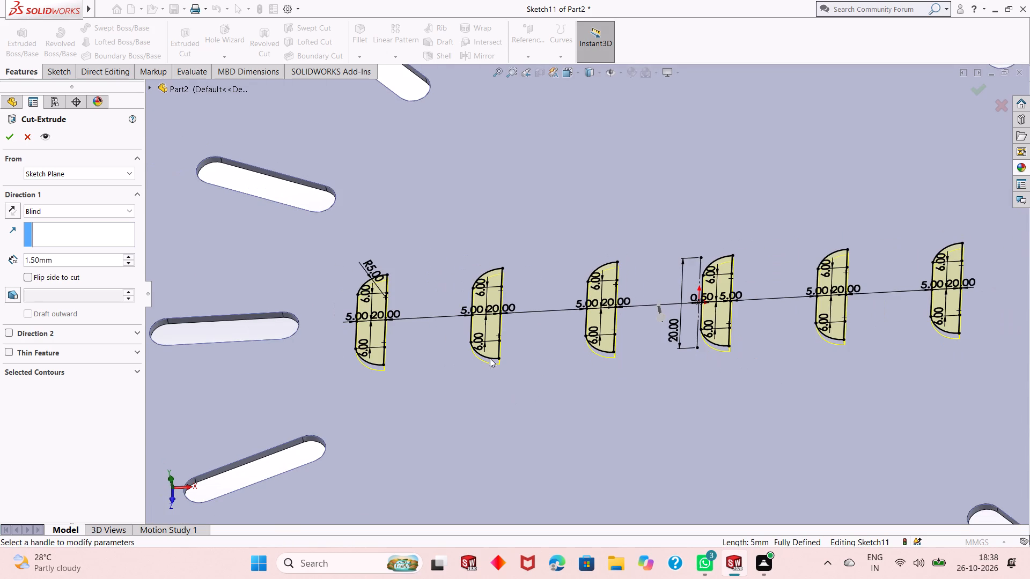
left_click(15, 136)
scroll(595, 366, "up", 7)
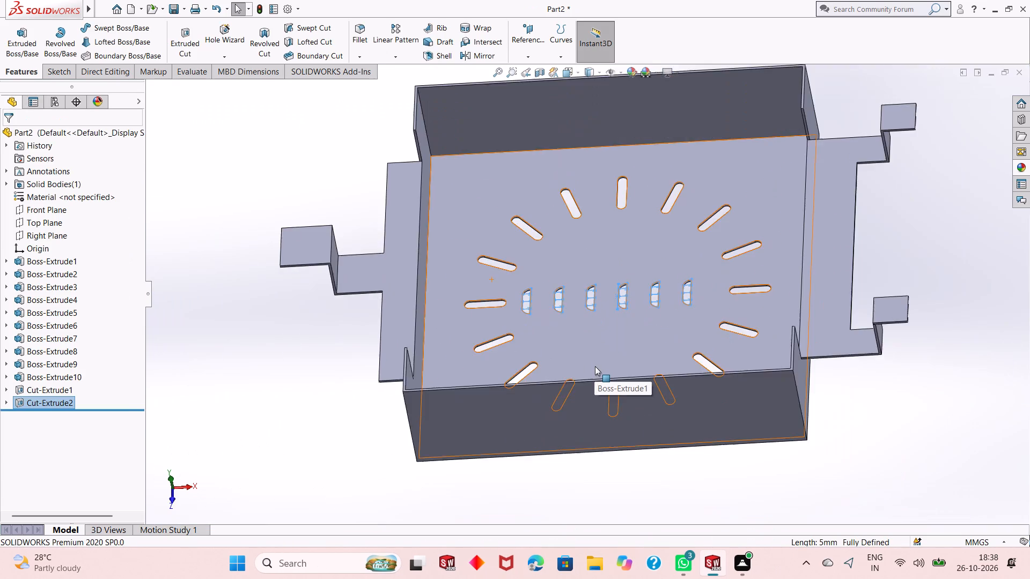
scroll(595, 366, "up", 1)
left_click(402, 385)
scroll(614, 284, "down", 2)
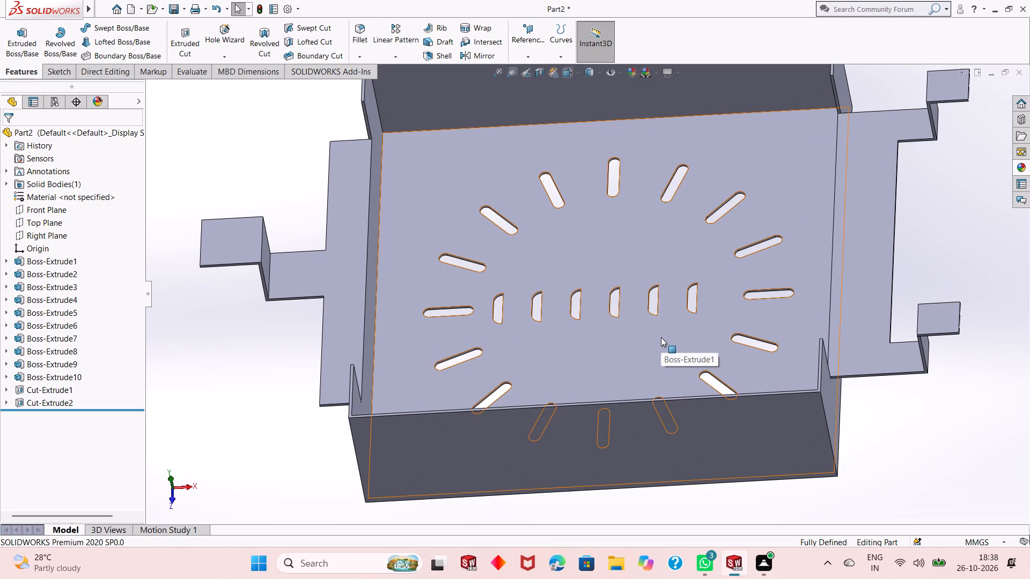
Examine the six D-shaped cuts, the surrounding ring of slots and the enclosure's walls and mounting tabs from several angles.
middle_click_drag(661, 337, 664, 353)
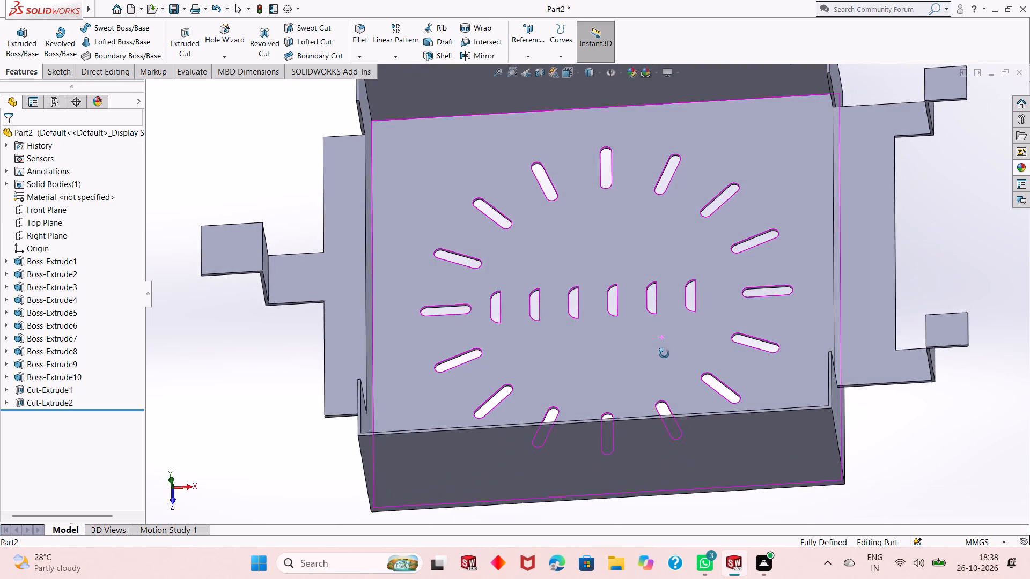
middle_click_drag(664, 353, 664, 374)
left_click(928, 266)
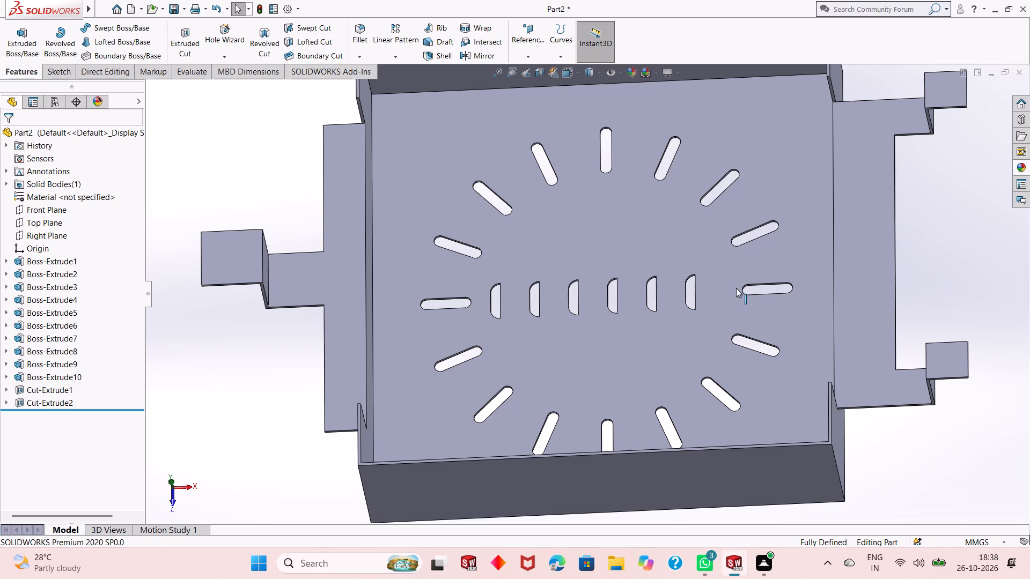
middle_click_drag(623, 359, 621, 336)
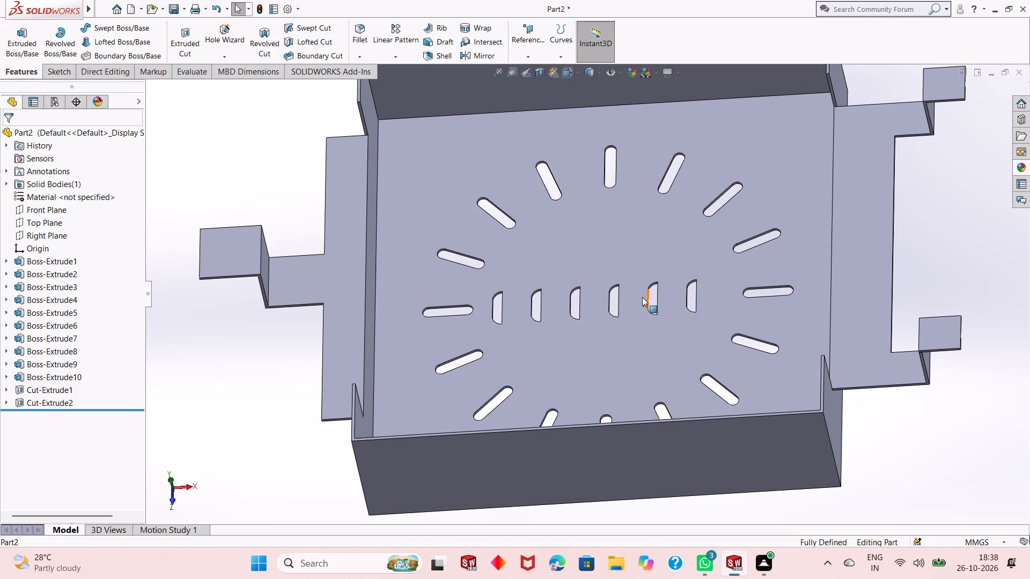
scroll(639, 299, "down", 3)
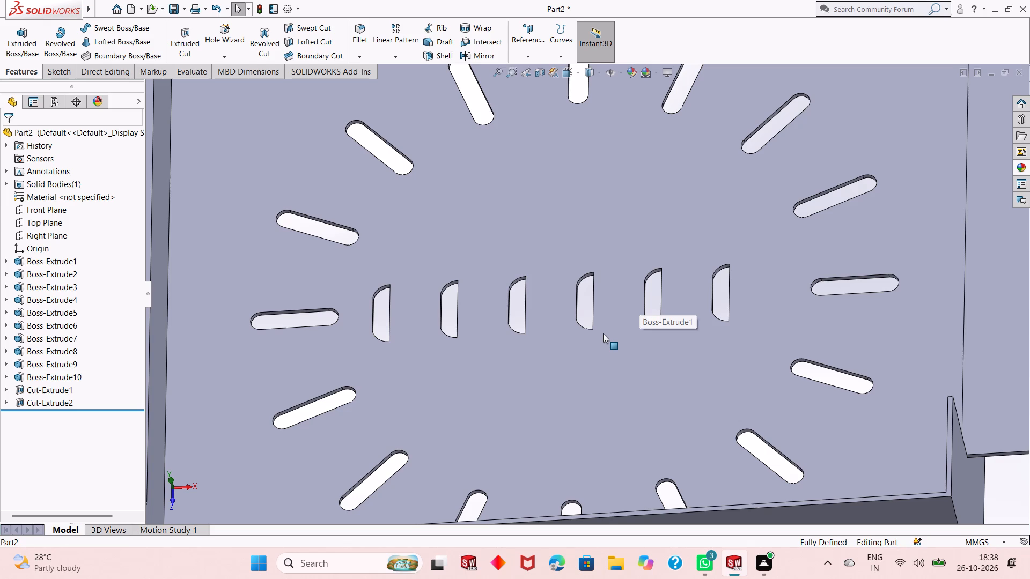
scroll(603, 333, "up", 2)
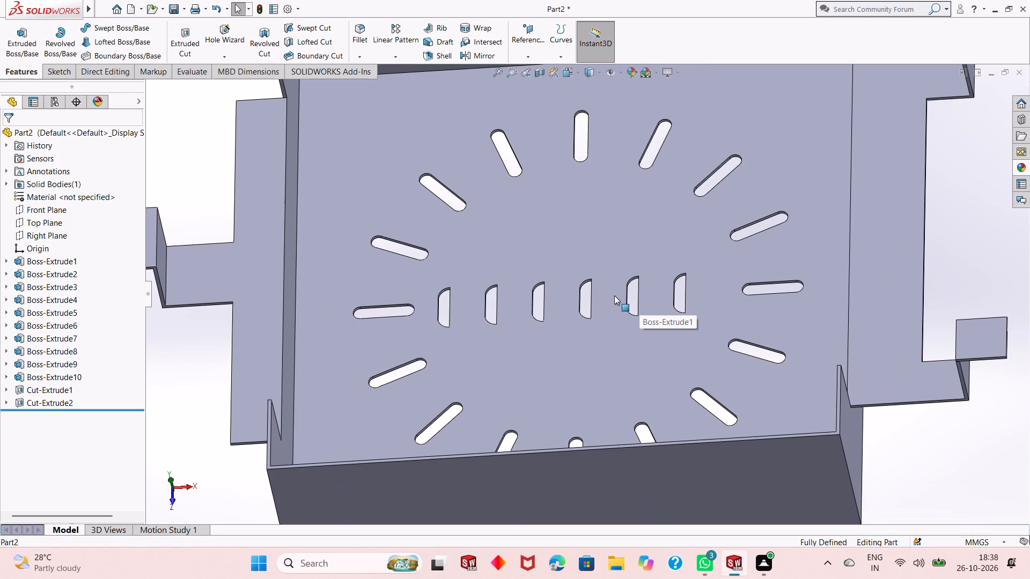
middle_click_drag(614, 295, 615, 327)
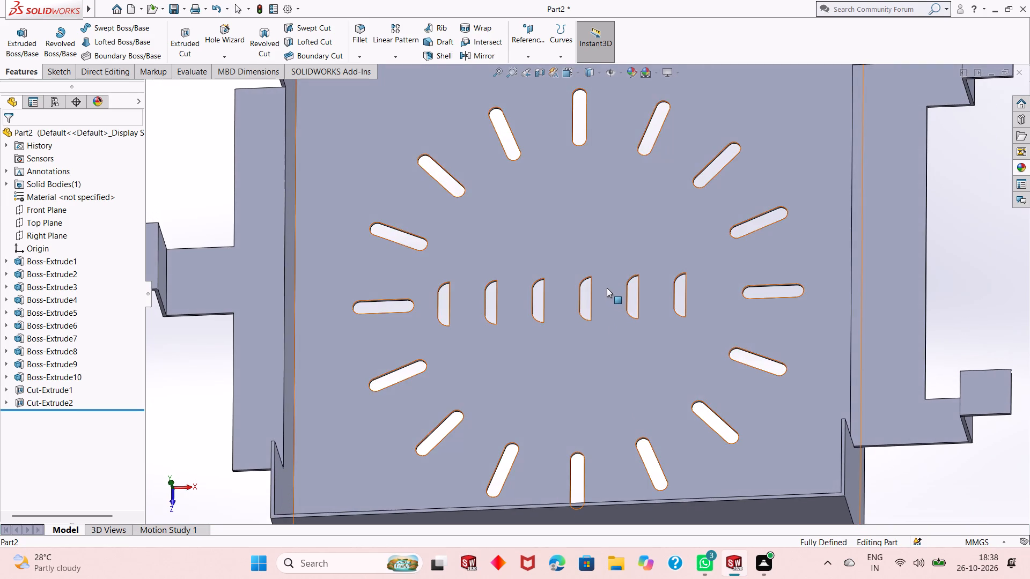
scroll(607, 288, "down", 2)
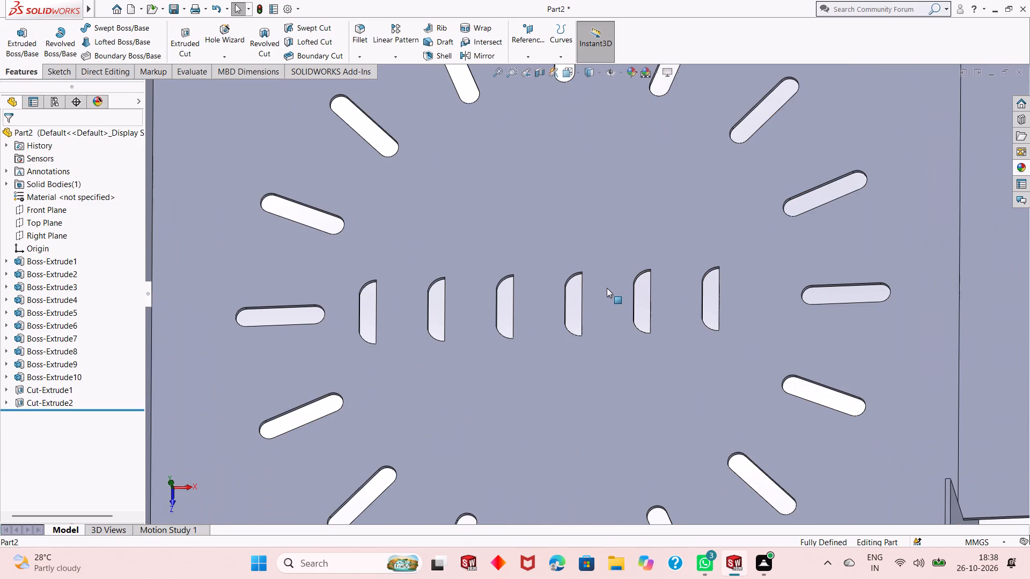
scroll(616, 328, "up", 2)
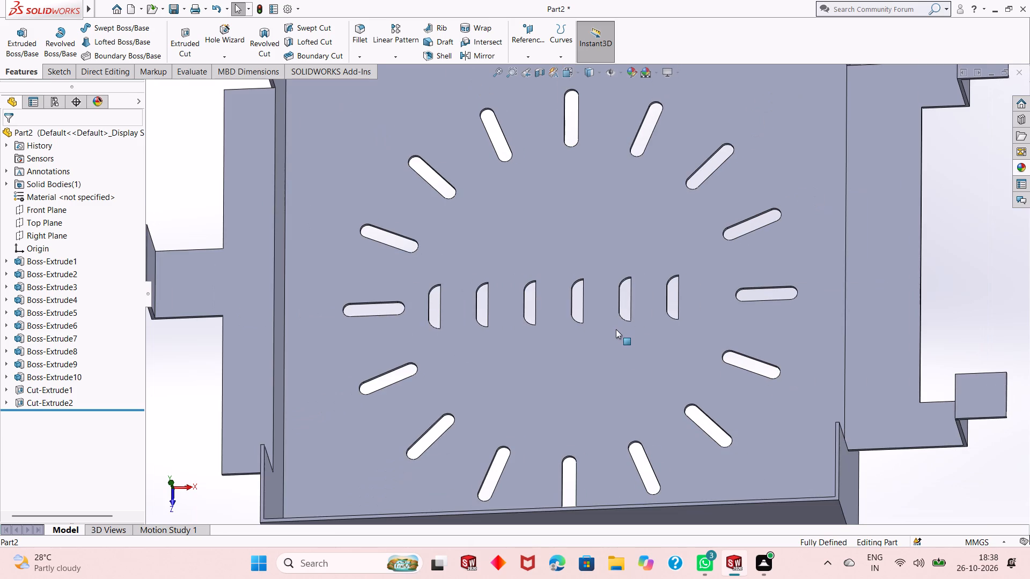
scroll(634, 358, "up", 1)
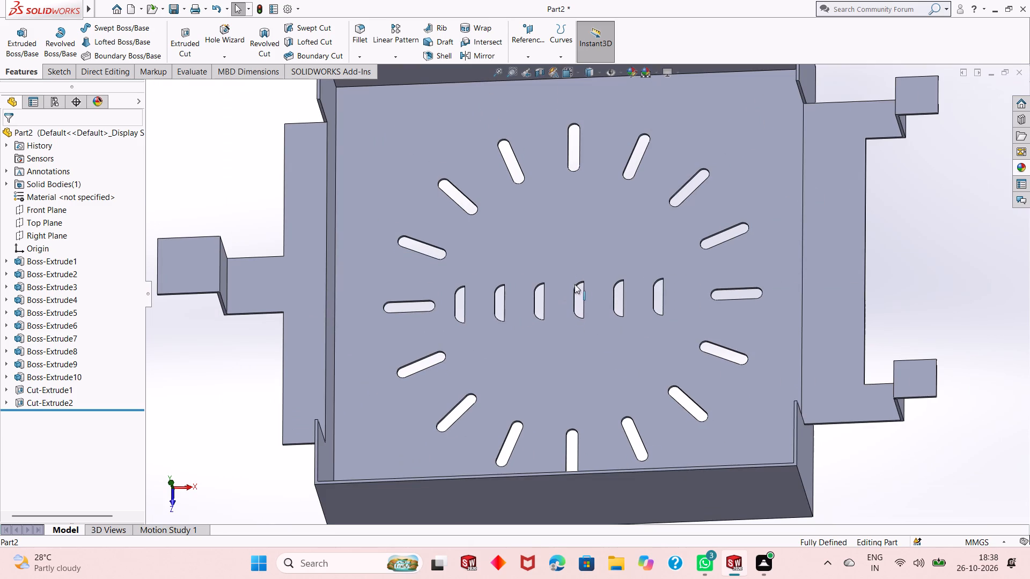
scroll(591, 288, "down", 3)
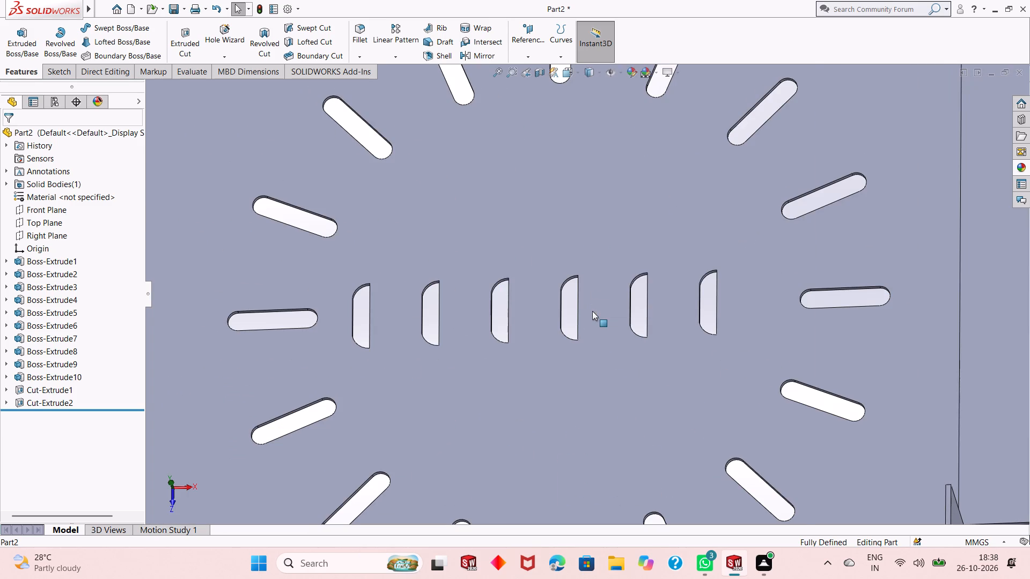
scroll(592, 306, "down", 1)
scroll(592, 306, "up", 1)
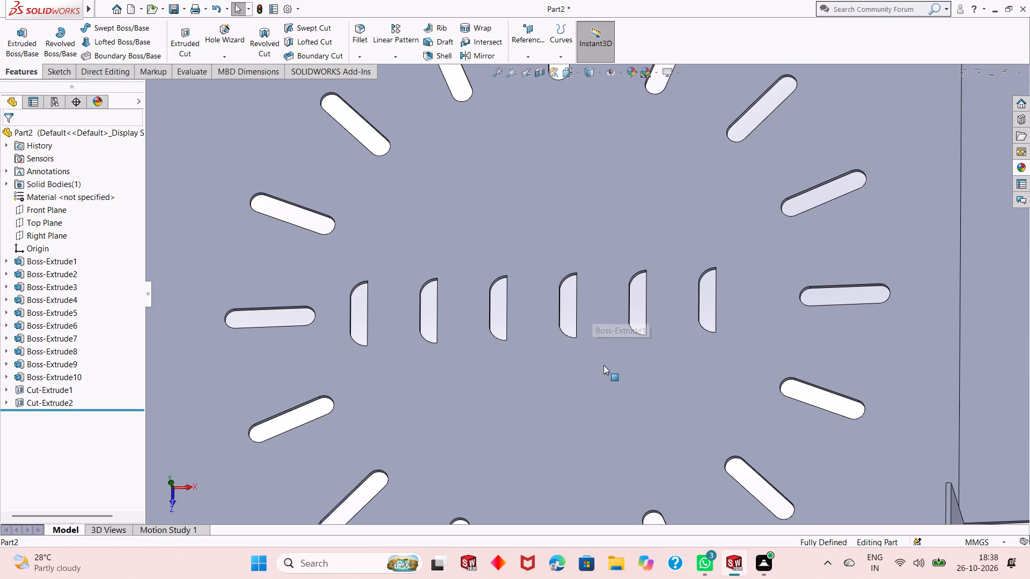
middle_click_drag(605, 373, 615, 303)
scroll(605, 373, "up", 1)
scroll(613, 321, "up", 2)
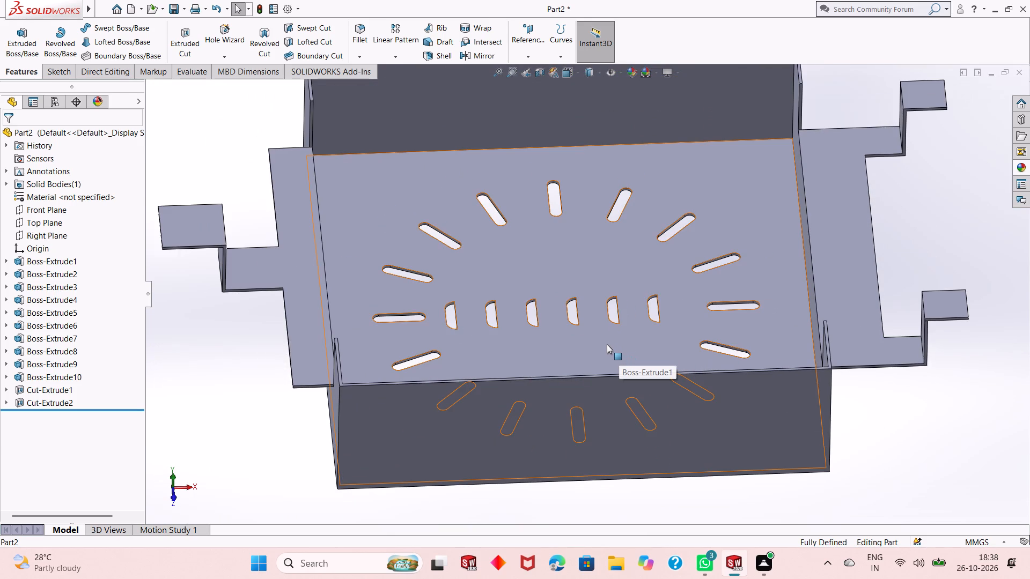
middle_click_drag(601, 341, 612, 338)
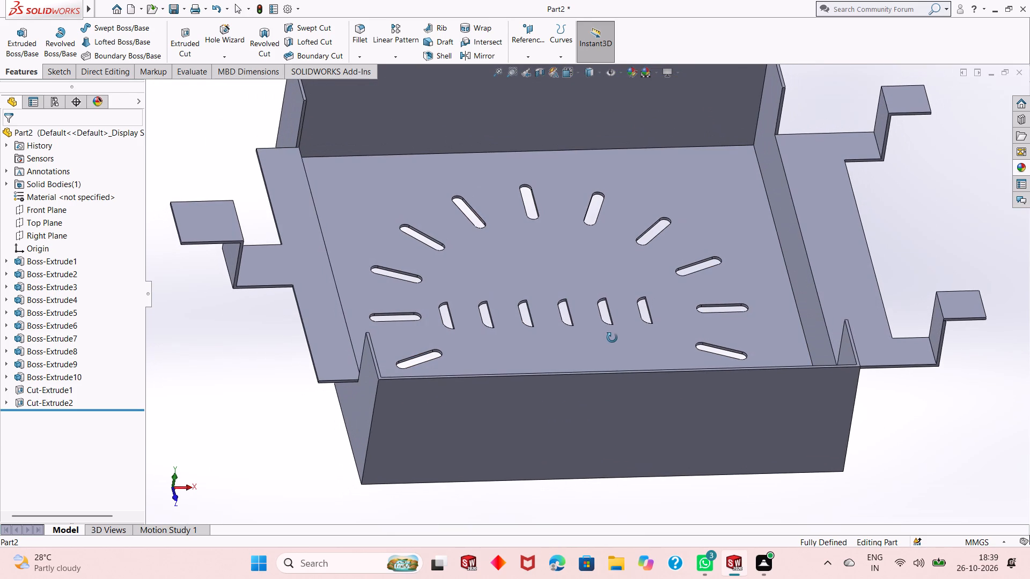
middle_click_drag(612, 338, 594, 376)
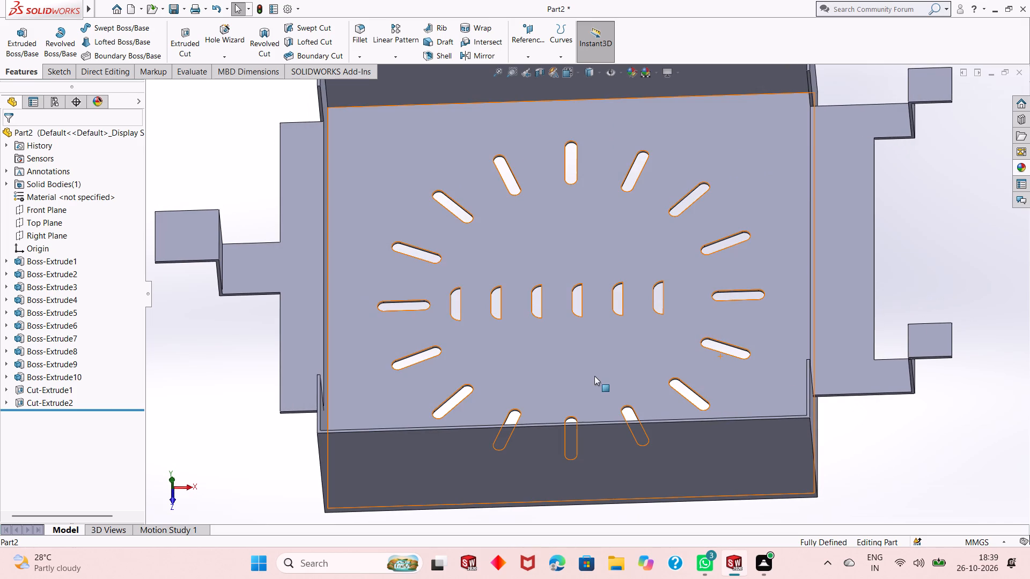
scroll(554, 337, "up", 1)
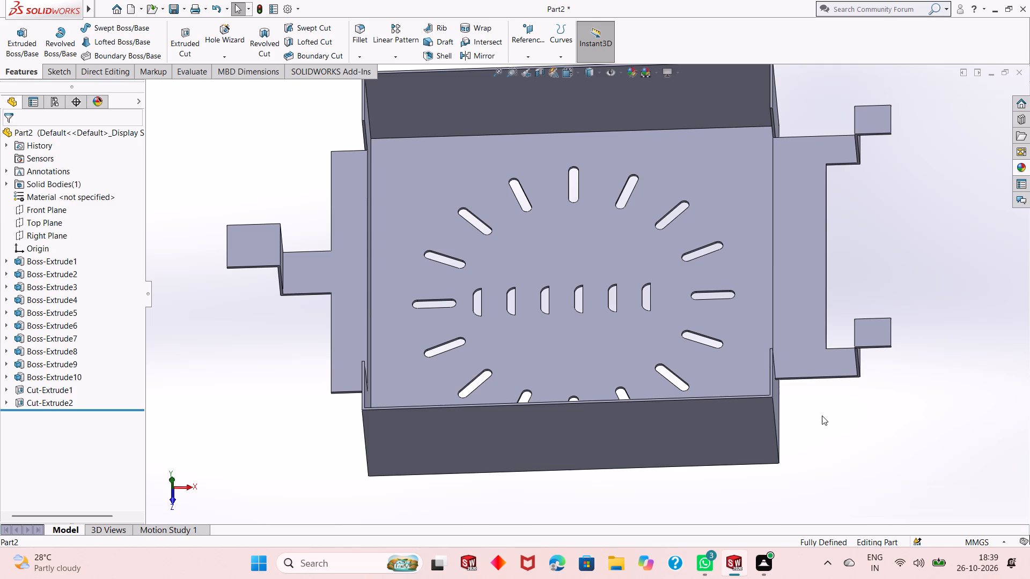
middle_click_drag(815, 403, 794, 327)
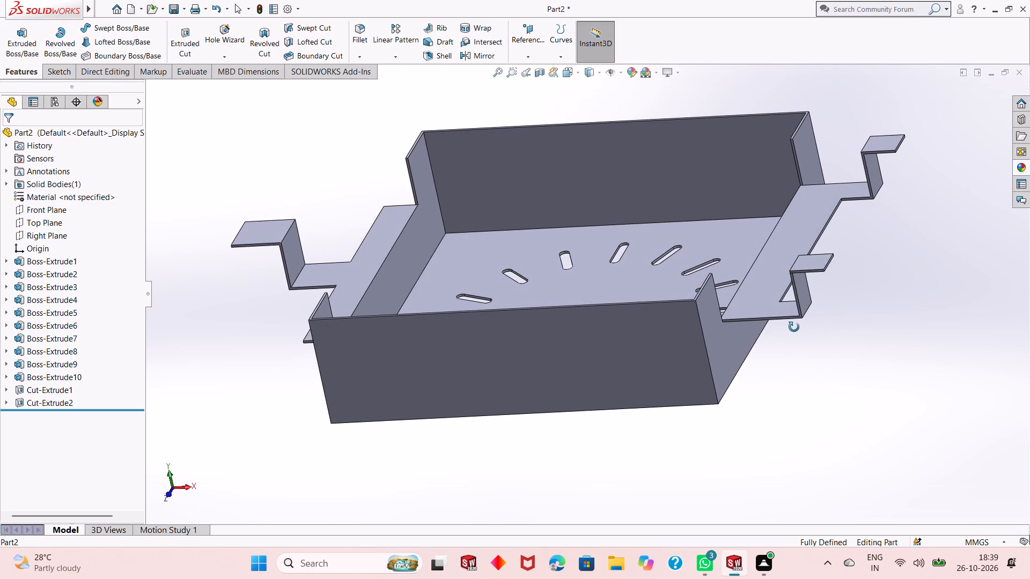
middle_click_drag(794, 327, 804, 332)
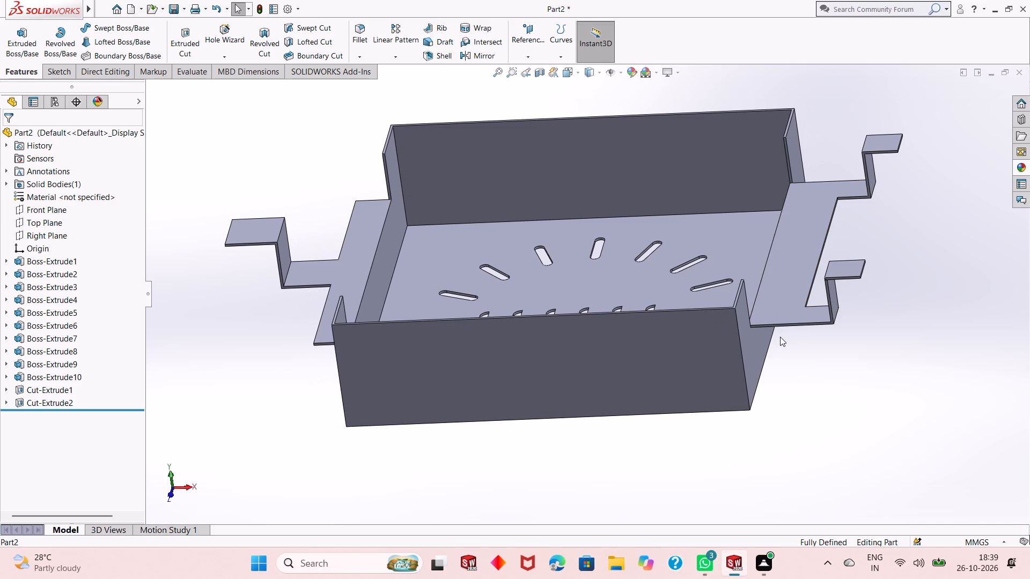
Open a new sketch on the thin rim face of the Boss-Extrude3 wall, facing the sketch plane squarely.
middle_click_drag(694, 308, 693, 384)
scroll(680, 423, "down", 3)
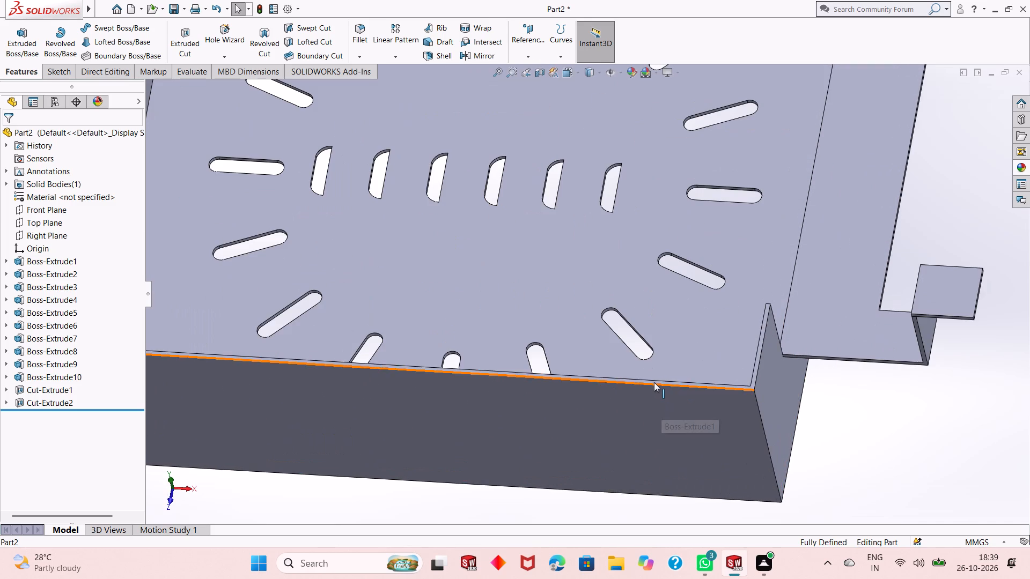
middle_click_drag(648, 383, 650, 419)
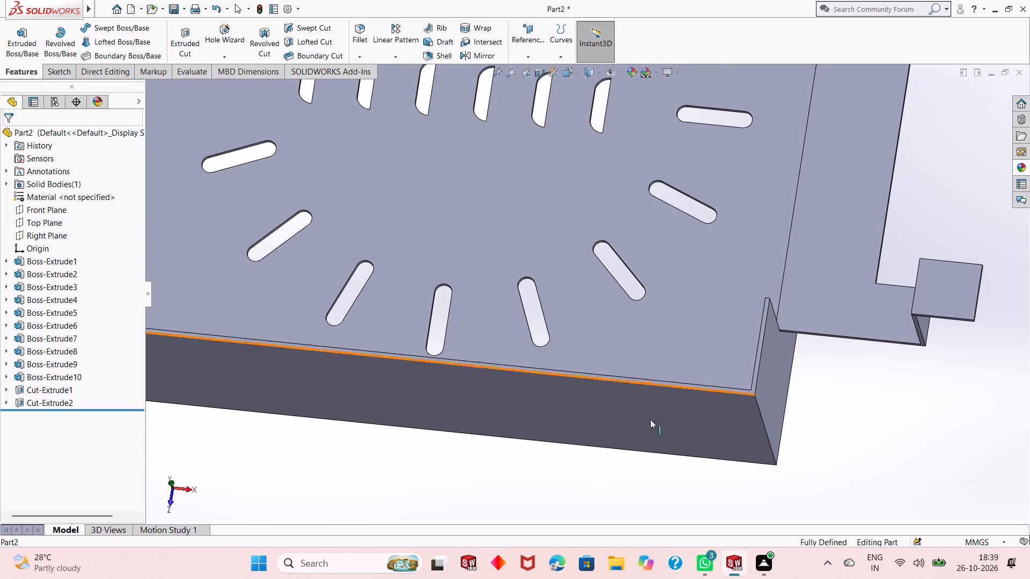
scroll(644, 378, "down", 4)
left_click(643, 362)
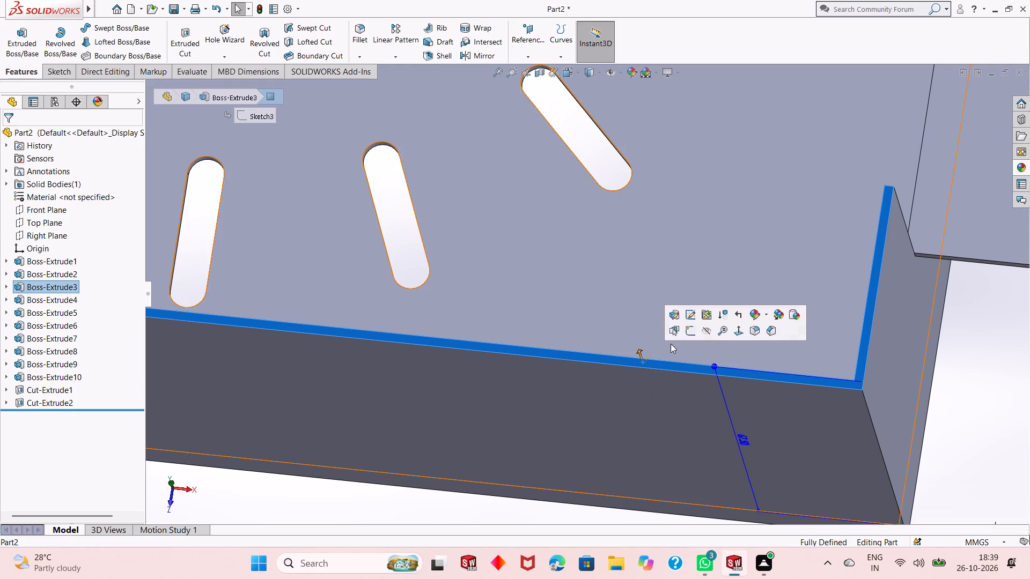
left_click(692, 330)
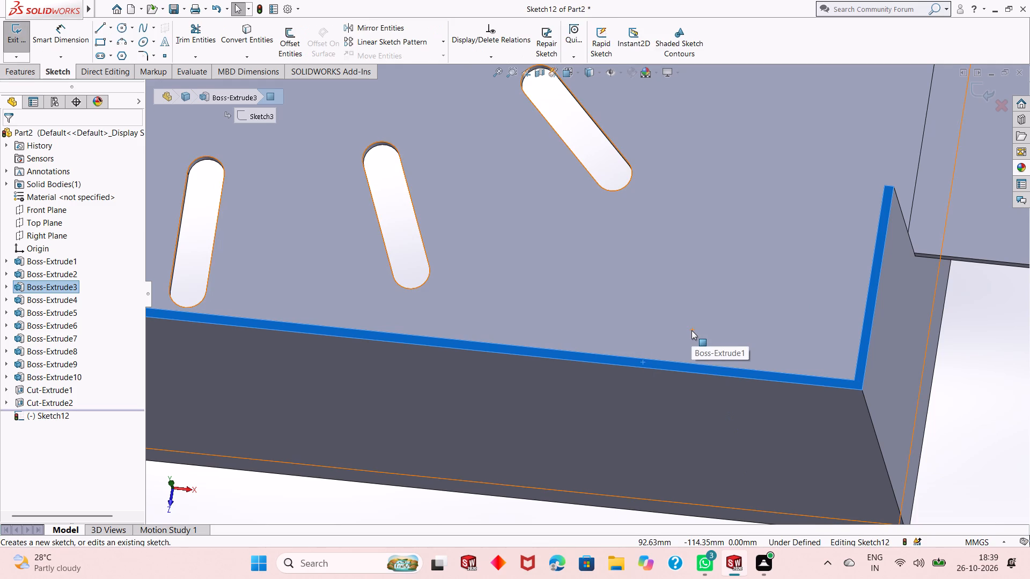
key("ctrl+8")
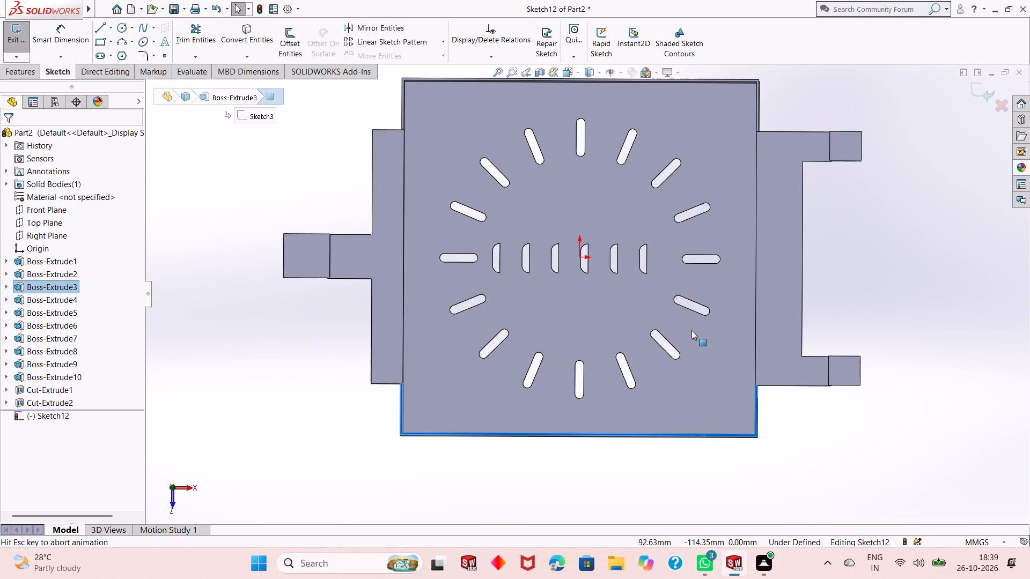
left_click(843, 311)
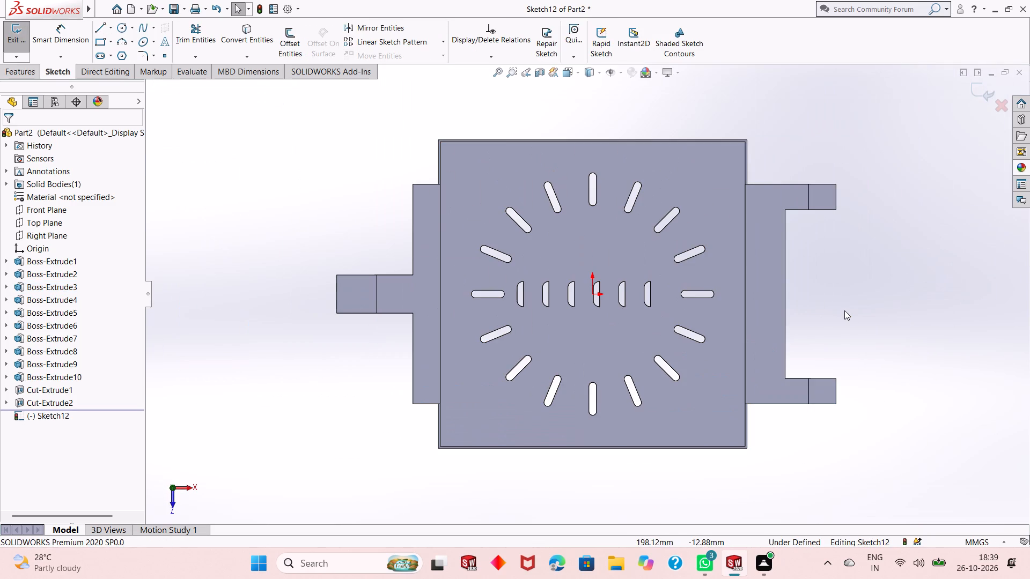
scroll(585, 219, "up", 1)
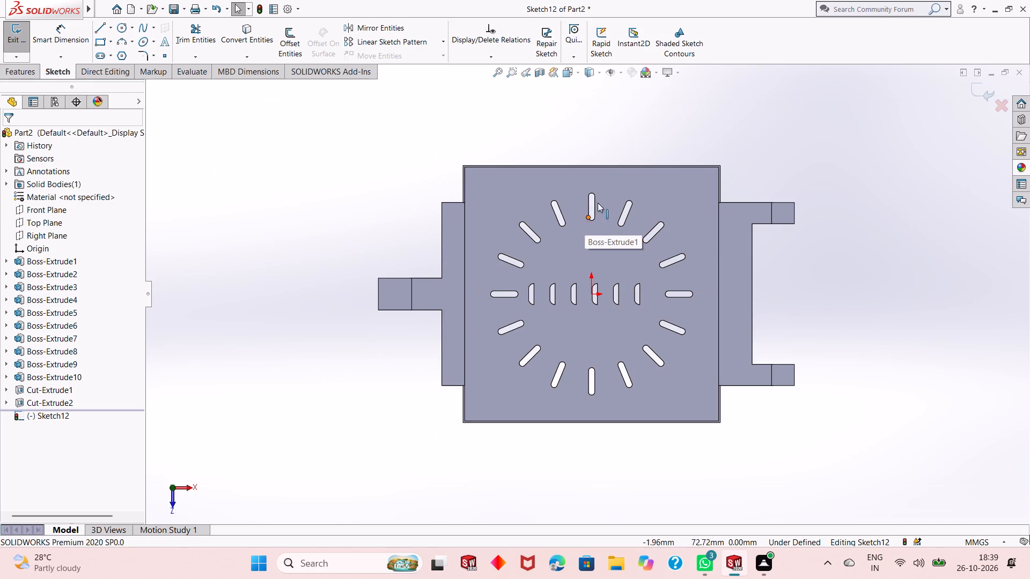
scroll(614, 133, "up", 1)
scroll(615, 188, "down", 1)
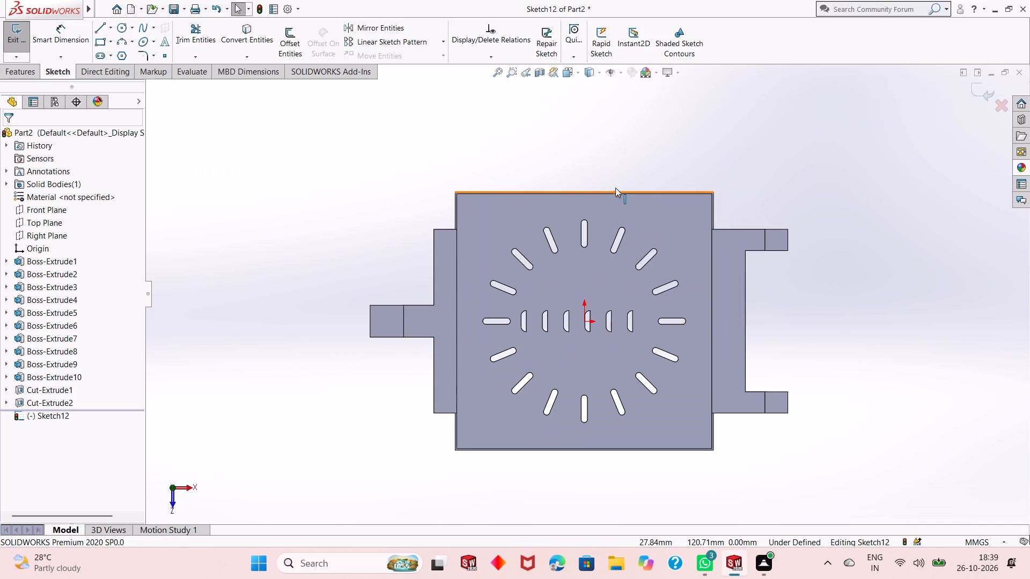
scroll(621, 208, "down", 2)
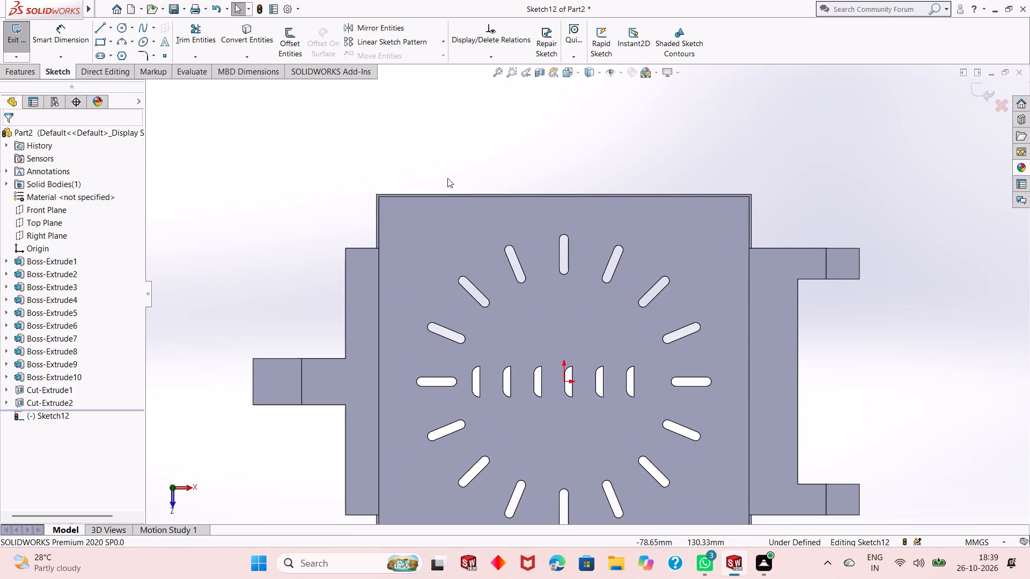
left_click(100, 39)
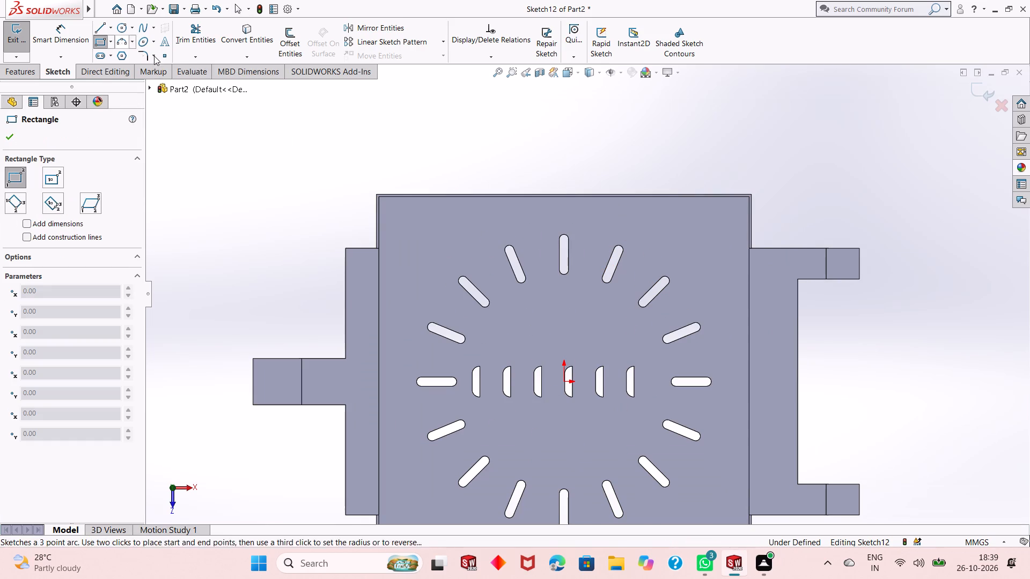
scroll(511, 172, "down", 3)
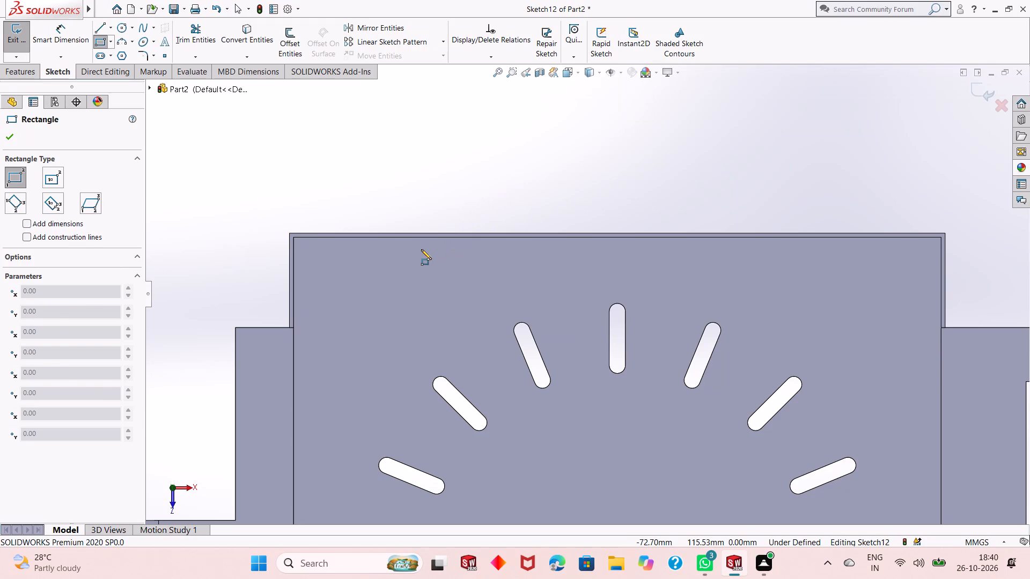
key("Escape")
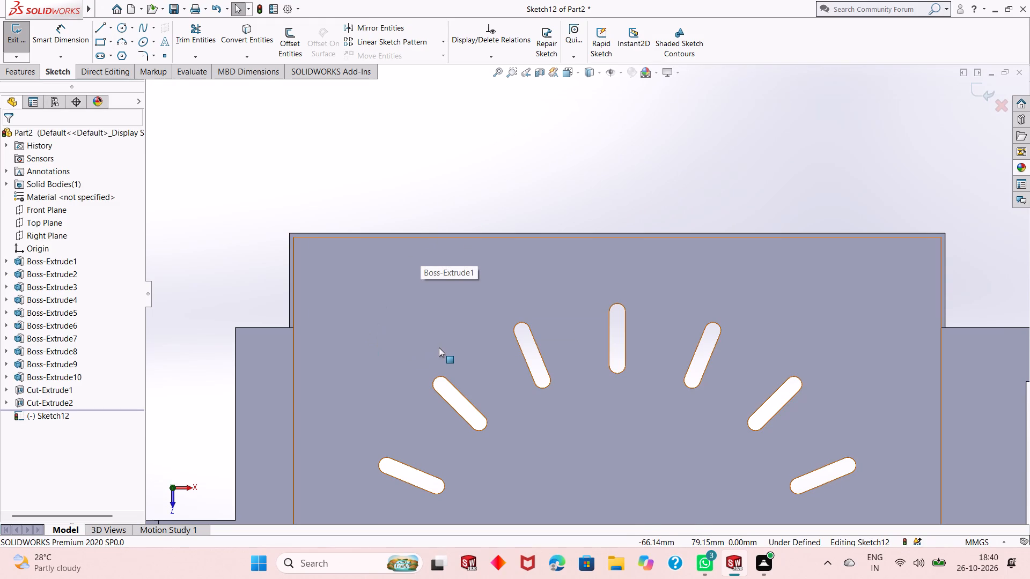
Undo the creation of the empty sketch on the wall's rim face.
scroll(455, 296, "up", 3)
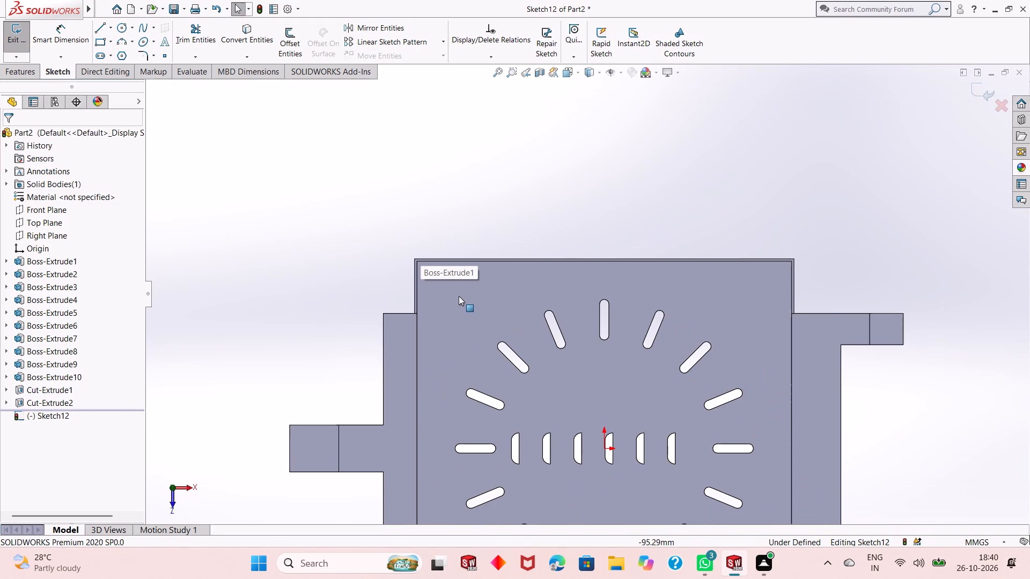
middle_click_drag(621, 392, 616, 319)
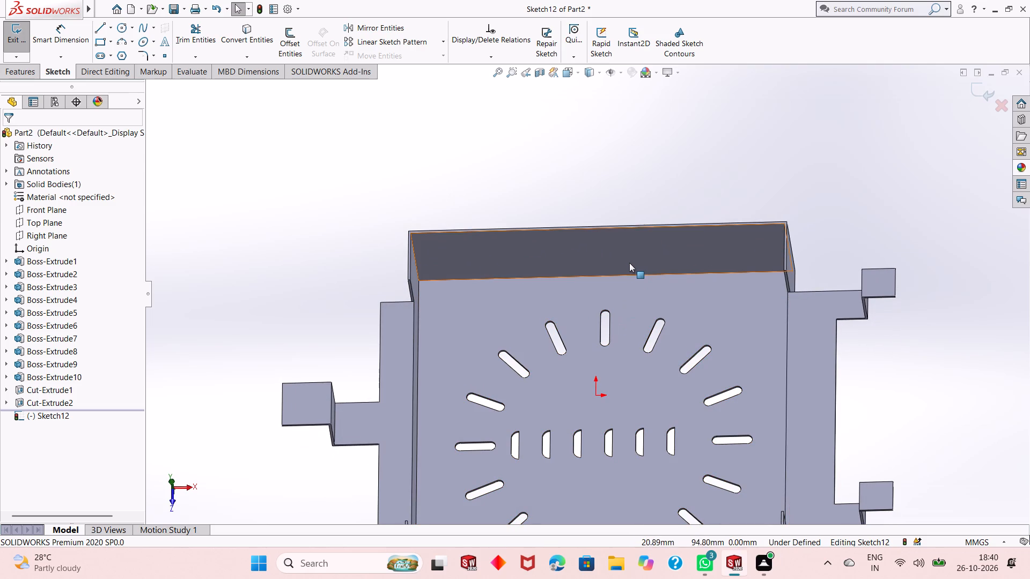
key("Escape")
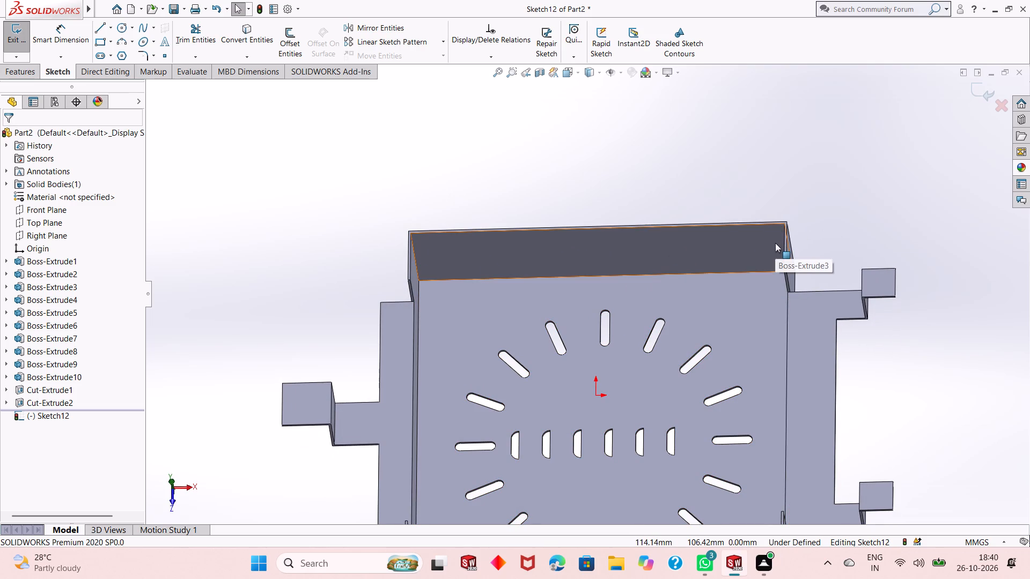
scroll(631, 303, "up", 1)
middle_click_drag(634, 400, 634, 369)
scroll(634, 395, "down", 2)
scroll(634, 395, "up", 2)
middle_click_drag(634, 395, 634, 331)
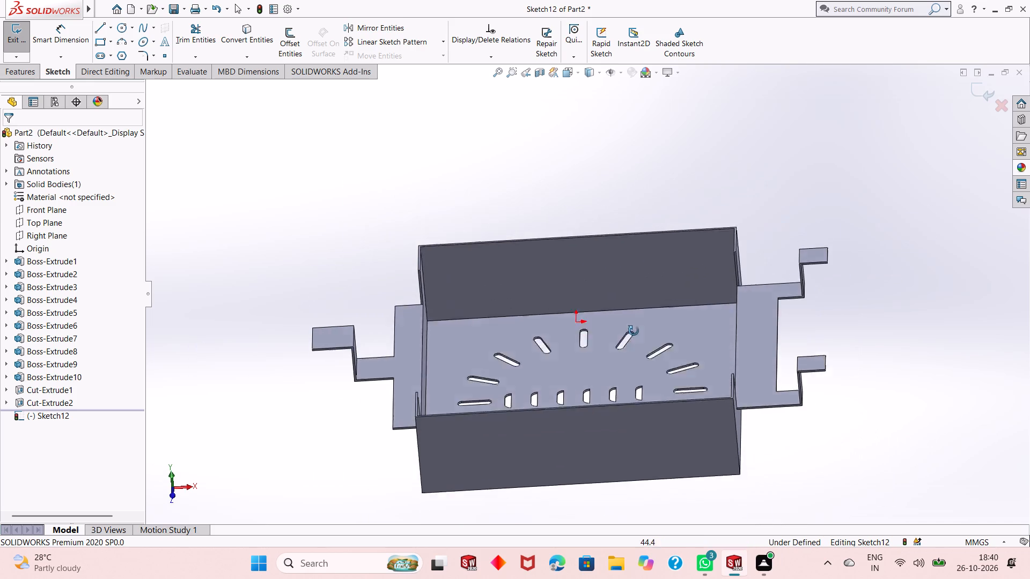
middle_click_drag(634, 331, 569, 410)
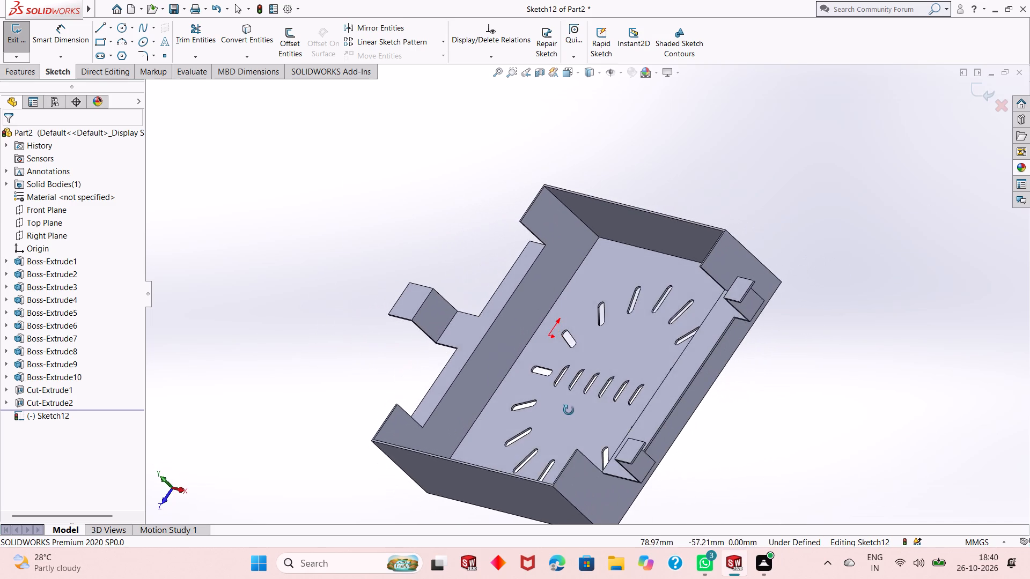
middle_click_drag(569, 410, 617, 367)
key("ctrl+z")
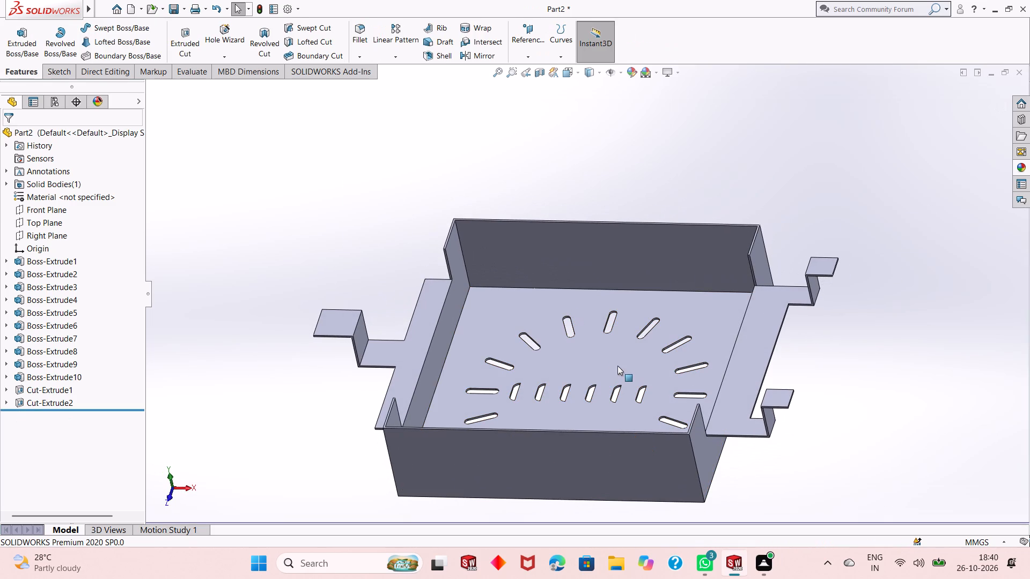
Examine the enclosure's walls, mounting tabs and slotted base from several angles.
key("Escape")
middle_click_drag(608, 377, 608, 405)
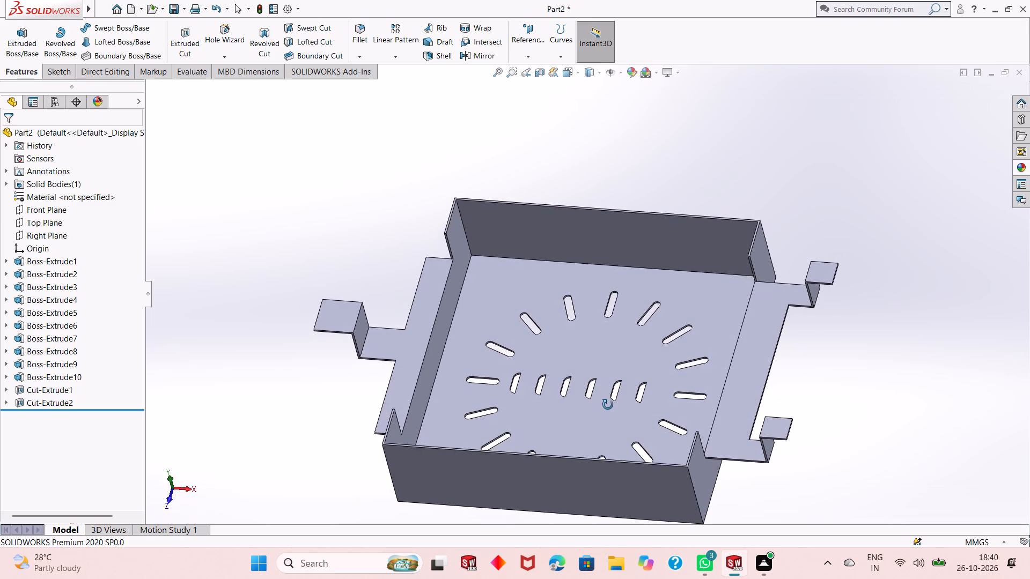
middle_click_drag(608, 405, 608, 408)
middle_click_drag(606, 344, 606, 350)
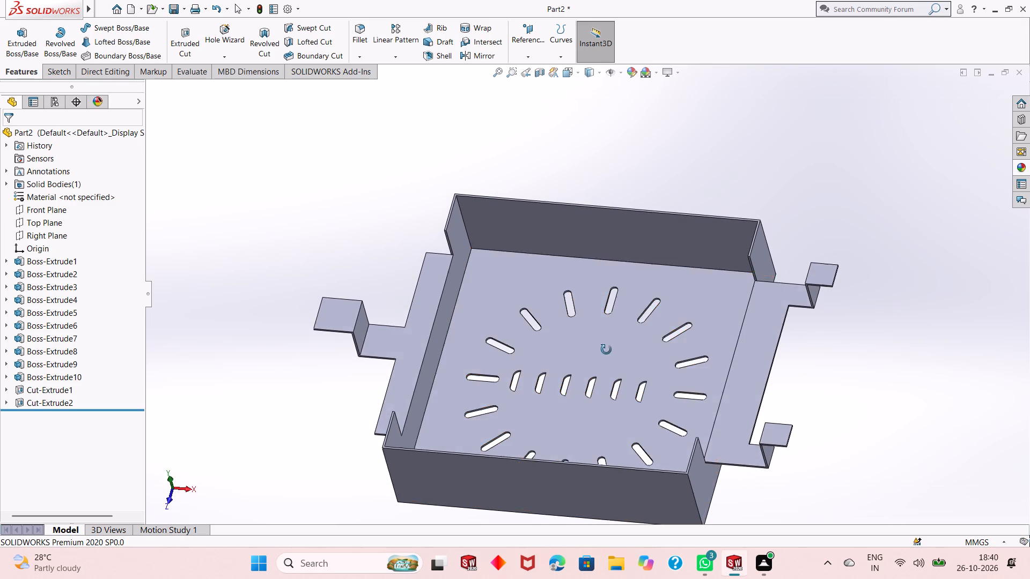
middle_click_drag(606, 350, 606, 398)
middle_click_drag(629, 471, 628, 375)
scroll(638, 482, "up", 1)
middle_click_drag(663, 431, 665, 436)
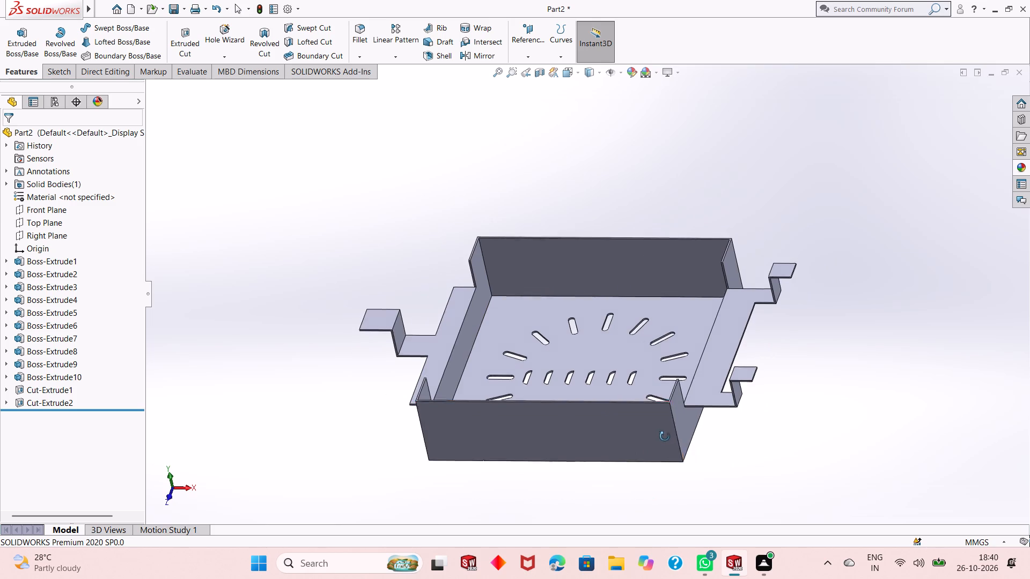
middle_click_drag(665, 436, 671, 457)
scroll(689, 415, "down", 4)
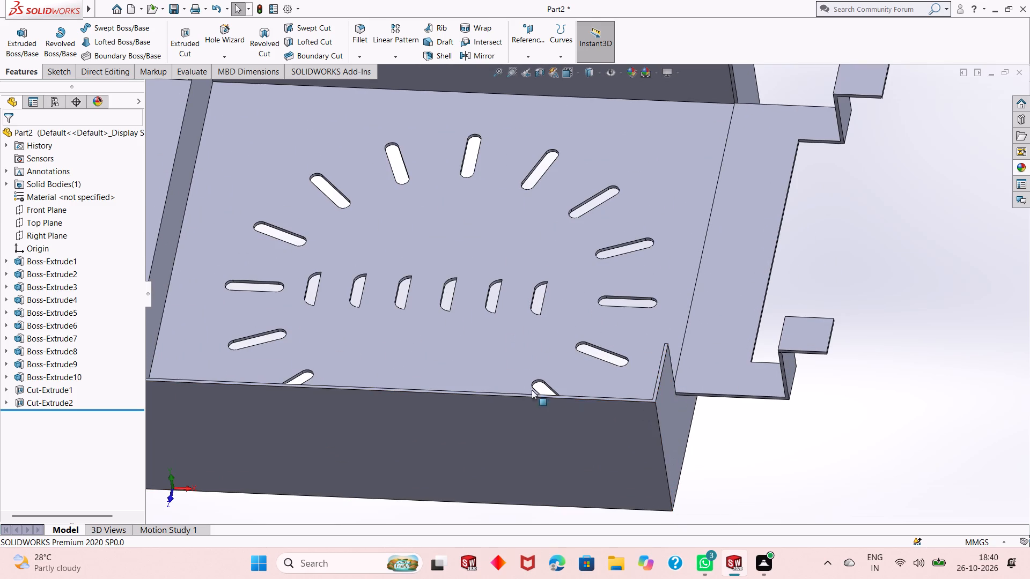
scroll(545, 404, "up", 1)
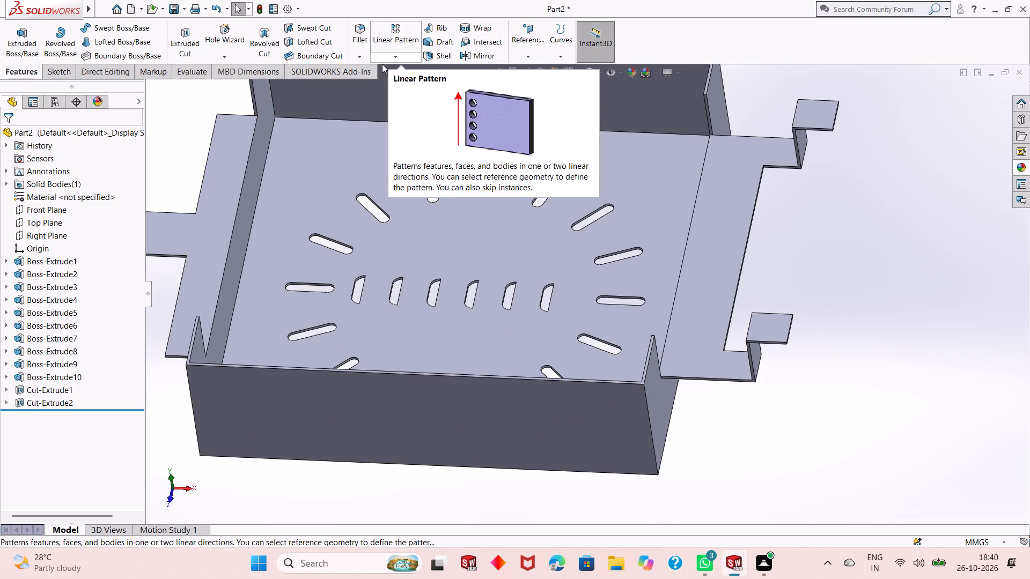
scroll(487, 258, "up", 1)
middle_click_drag(487, 263, 486, 244)
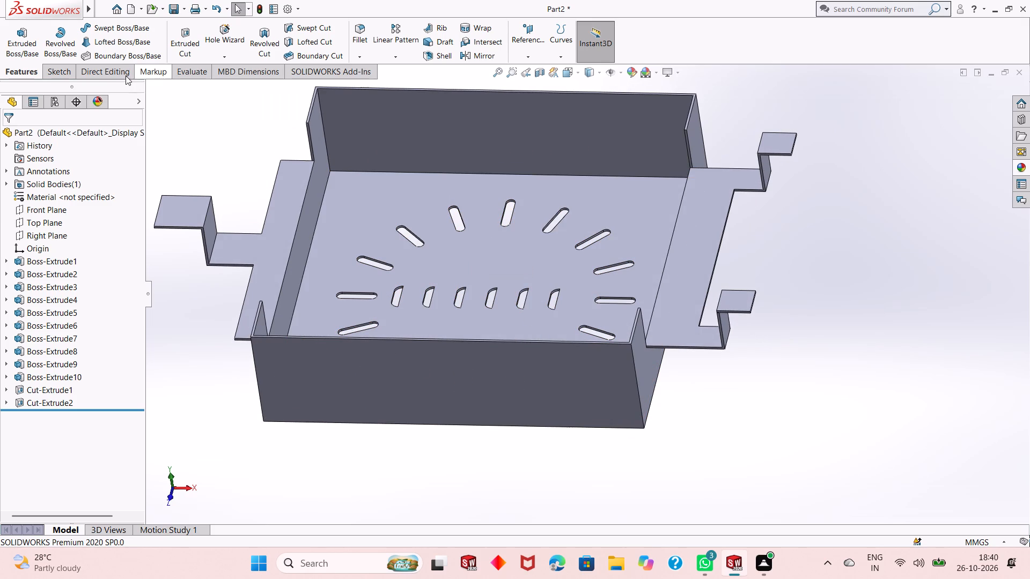
Start a symmetric 3 mm constant-size fillet on the two outer vertical corner edges of one full-height wall.
left_click(362, 35)
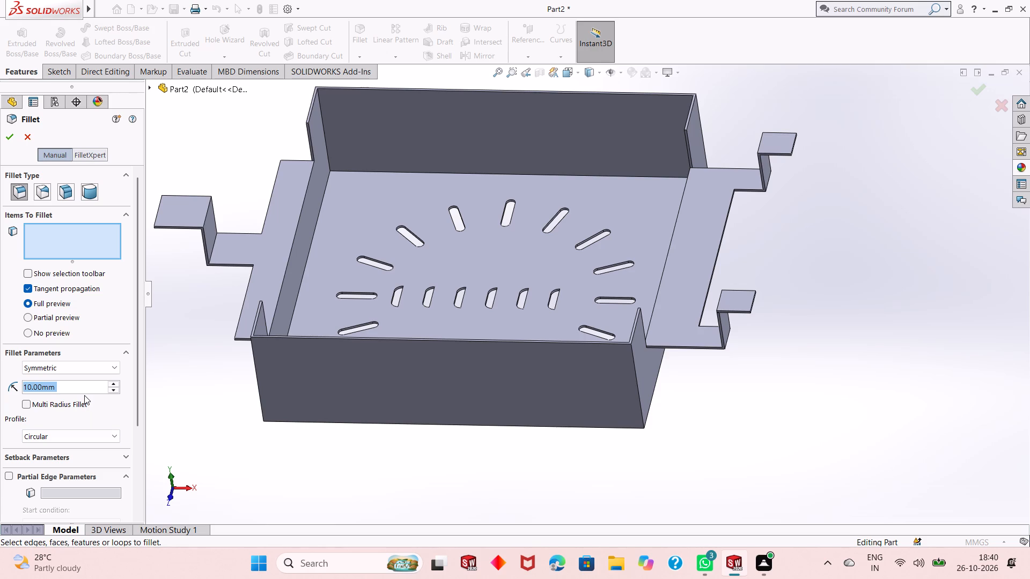
key("3")
key("Return")
left_click(643, 417)
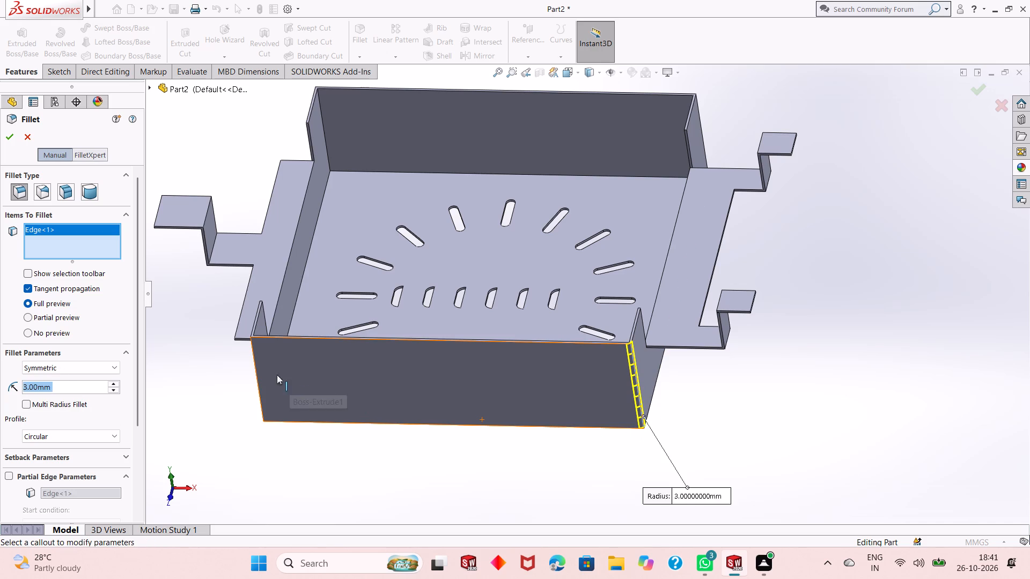
left_click(257, 374)
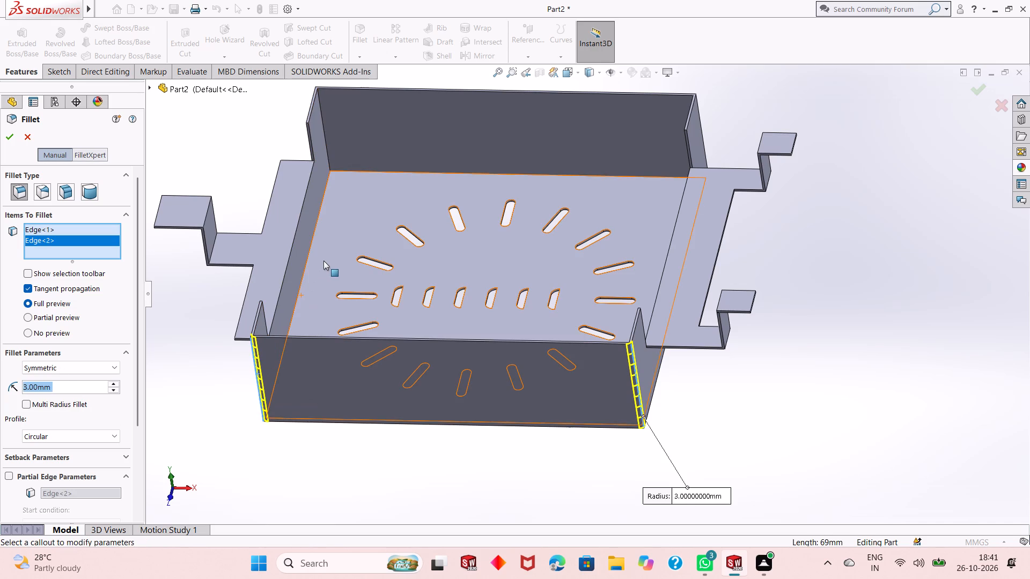
Add the two outer vertical corner edges of the opposite full-height wall to the fillet, with no whole face selected.
middle_click_drag(326, 256, 529, 324)
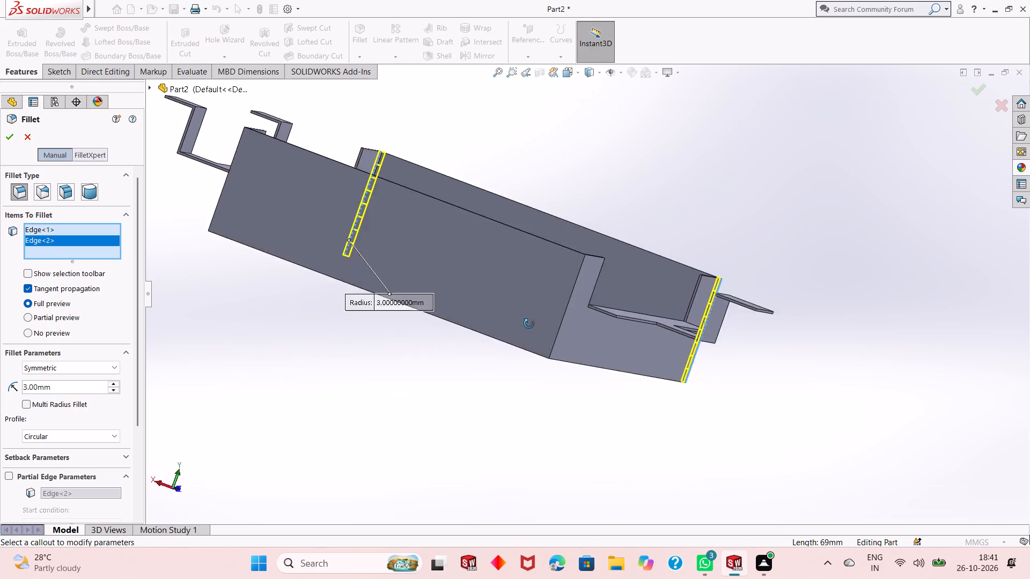
middle_click_drag(529, 324, 535, 420)
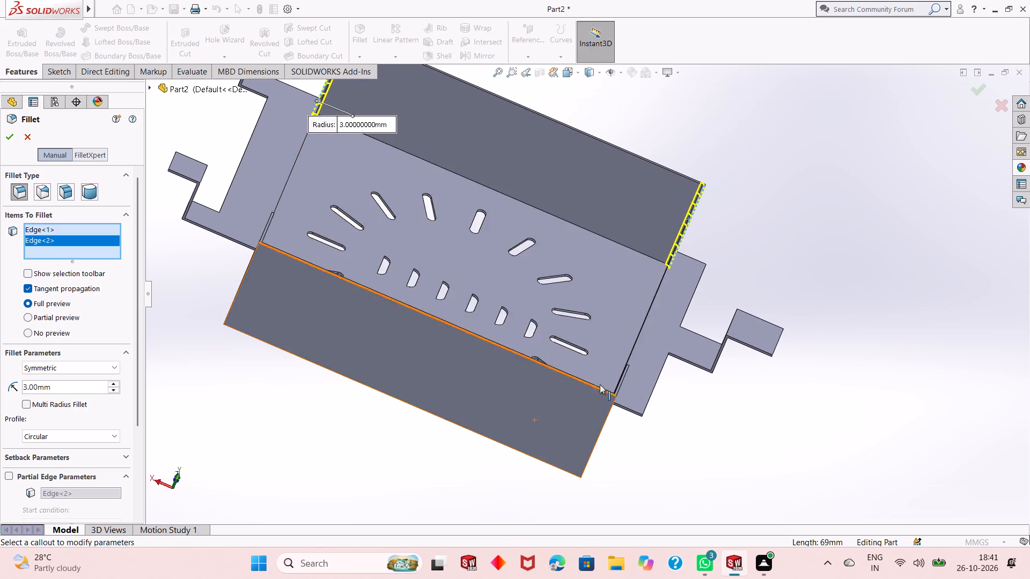
scroll(629, 385, "down", 2)
left_click(597, 405)
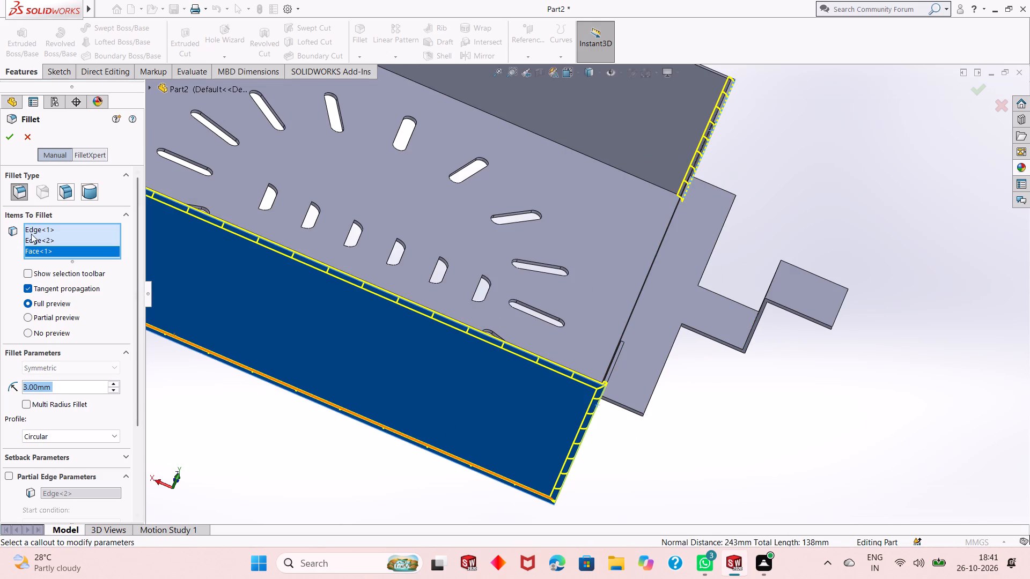
right_click(64, 249)
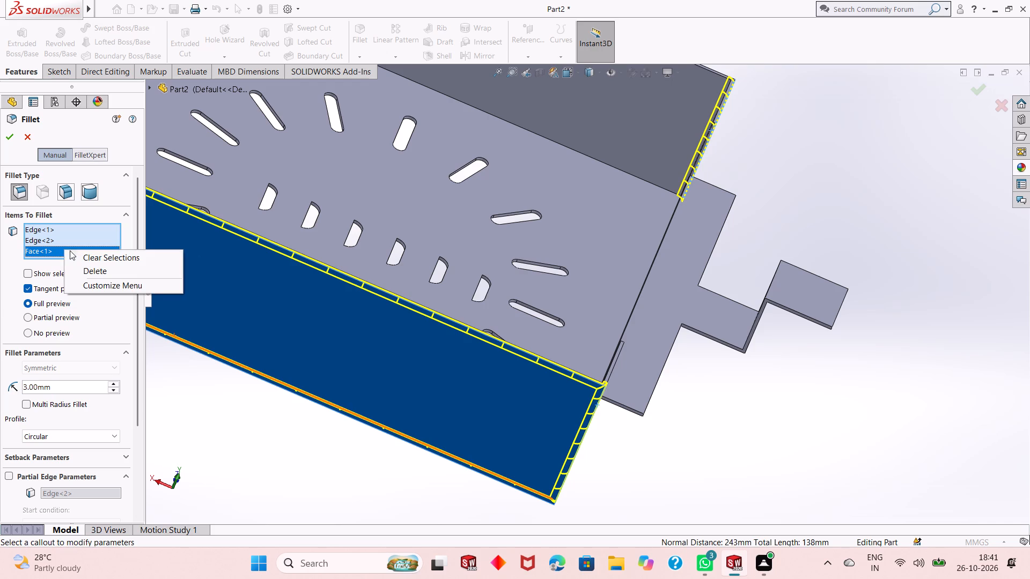
left_click(85, 273)
scroll(459, 390, "up", 1)
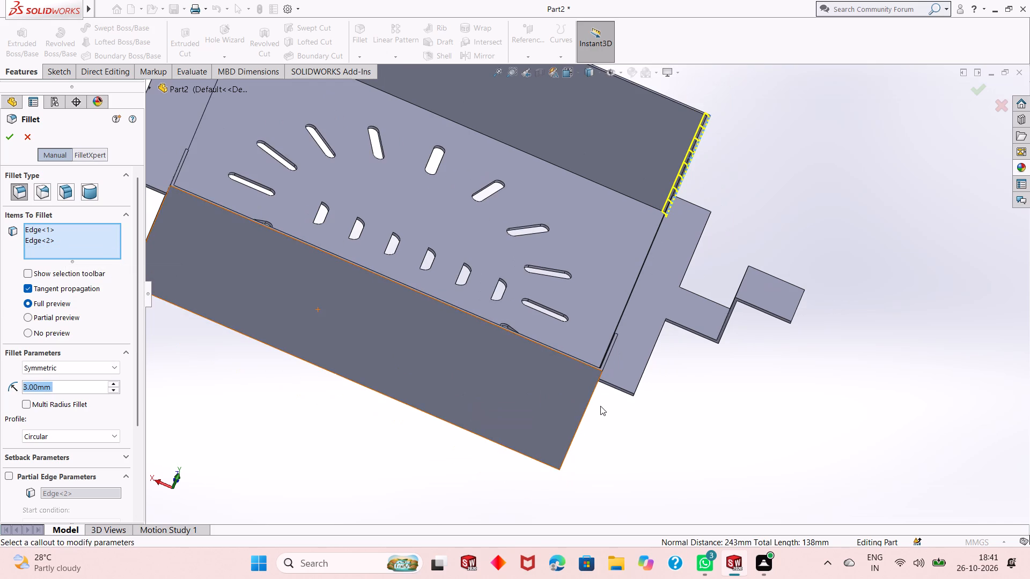
middle_click_drag(601, 406, 593, 394)
scroll(596, 384, "down", 3)
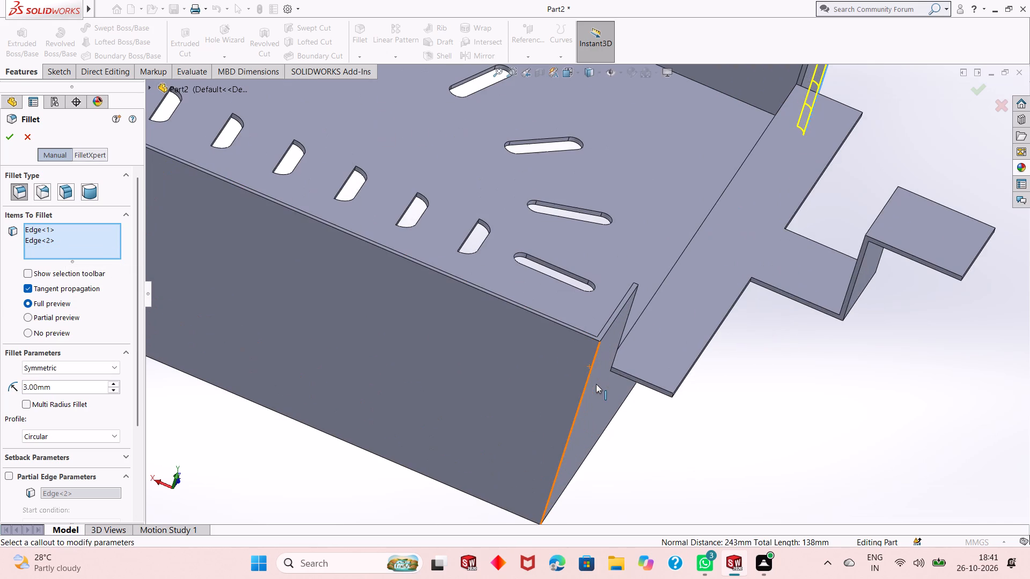
left_click(597, 354)
scroll(632, 425, "up", 6)
scroll(334, 198, "down", 1)
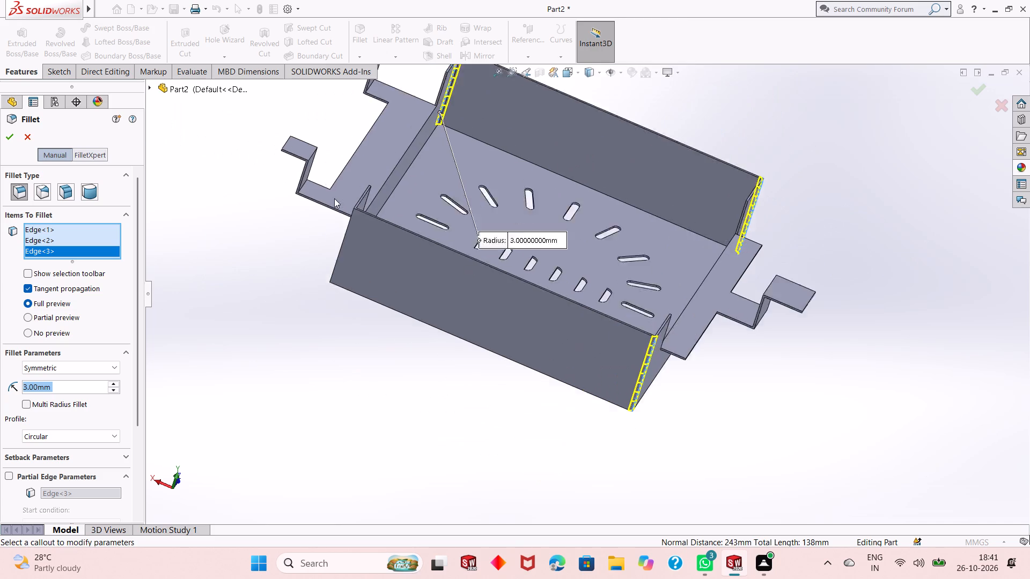
scroll(334, 198, "down", 2)
scroll(440, 221, "down", 3)
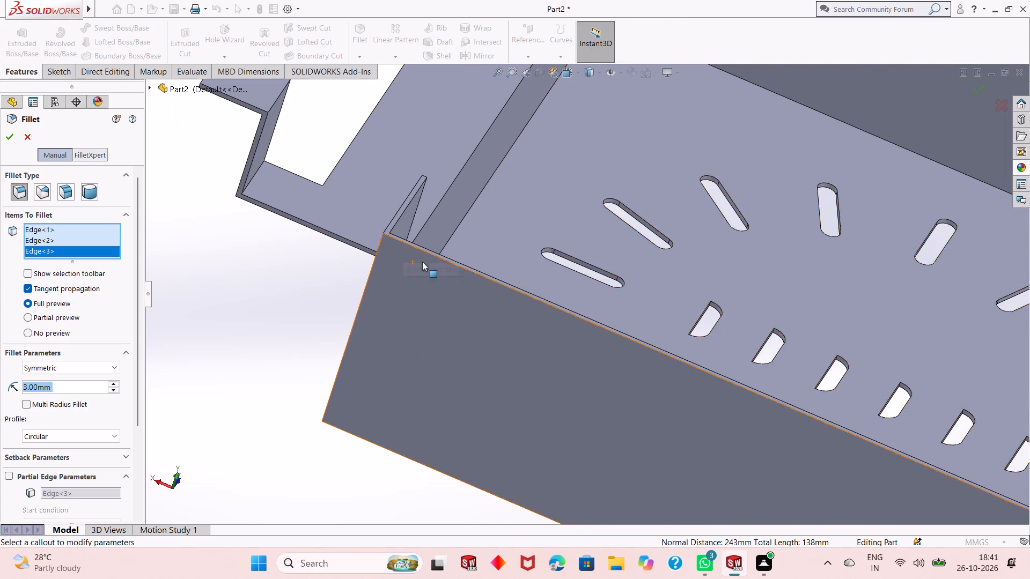
scroll(422, 262, "down", 2)
left_click(378, 241)
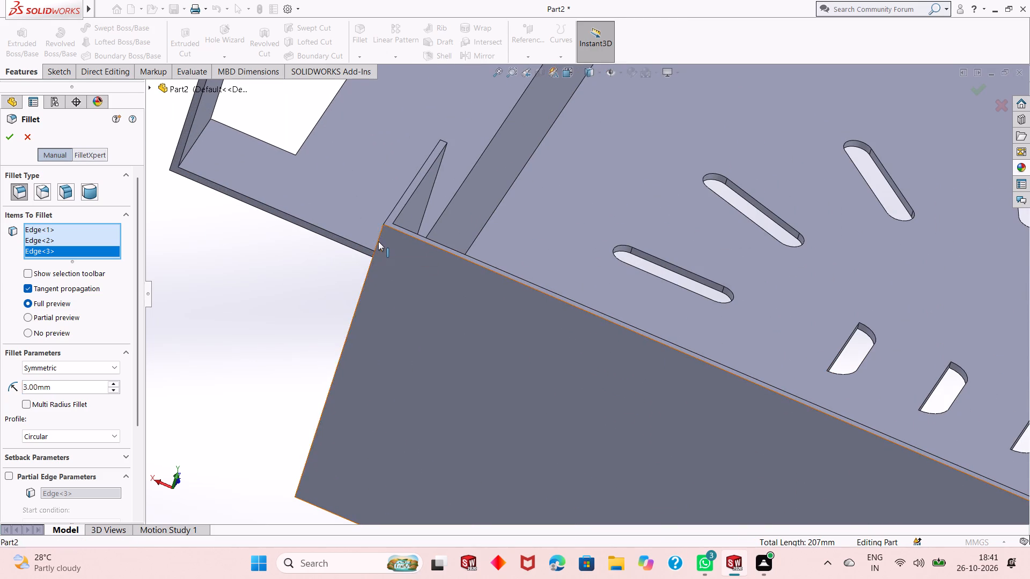
Examine the fillet preview on the enclosure's four outer vertical corner edges from several angles.
scroll(417, 311, "up", 7)
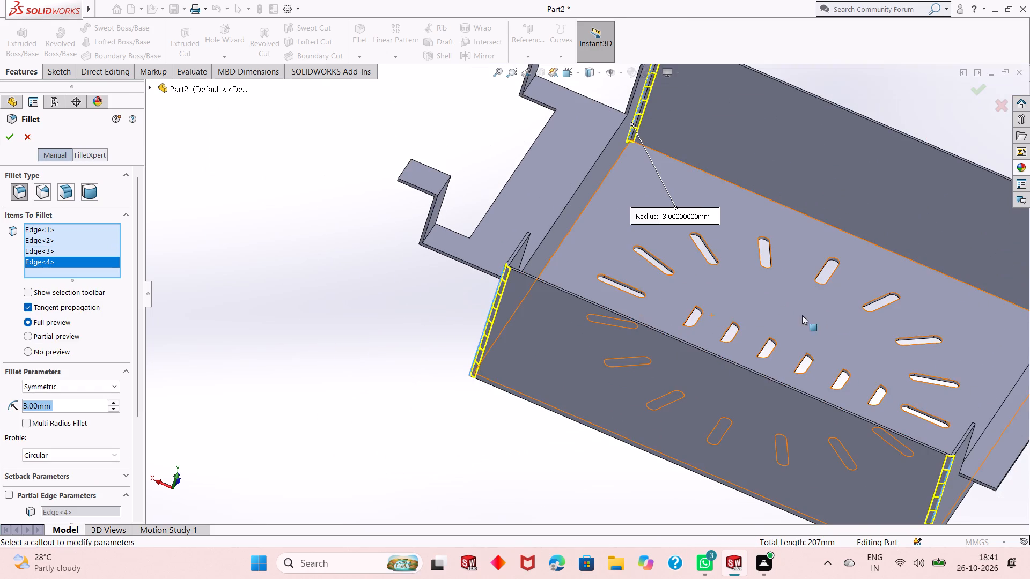
scroll(803, 330, "up", 2)
scroll(855, 316, "down", 3)
scroll(588, 388, "up", 2)
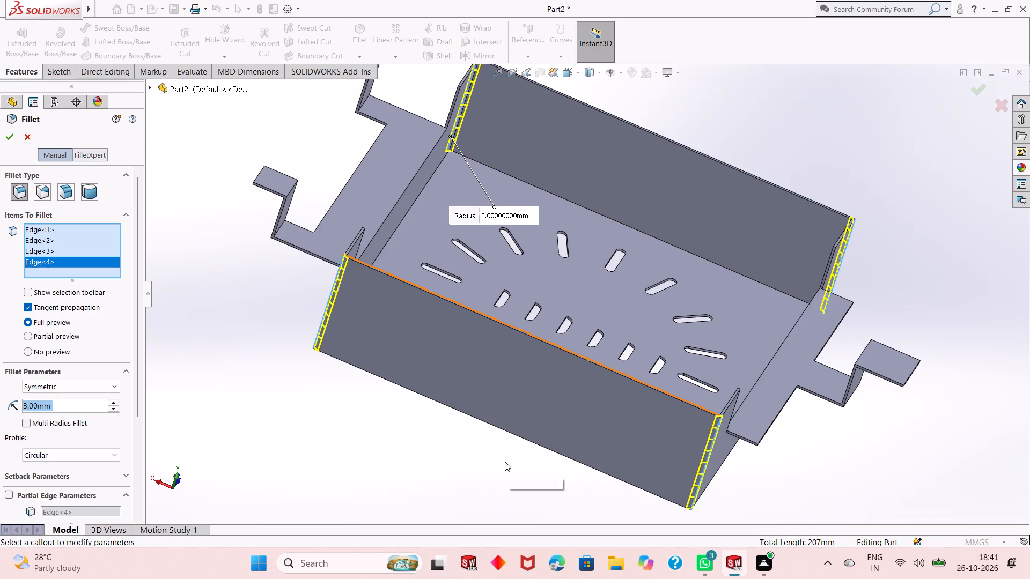
middle_click_drag(505, 463, 600, 426)
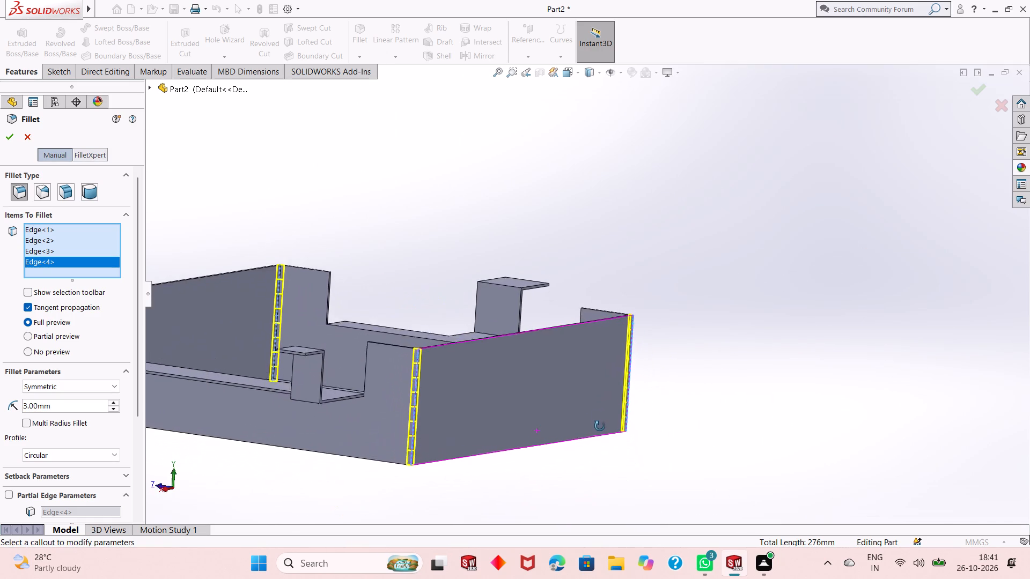
middle_click_drag(600, 426, 602, 447)
scroll(479, 442, "up", 2)
middle_click_drag(457, 393, 463, 425)
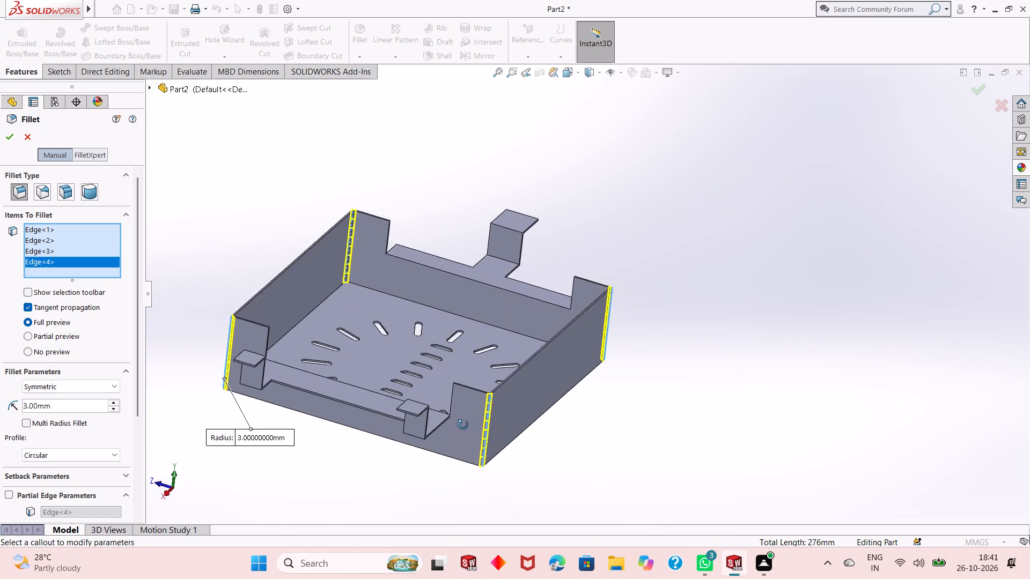
middle_click_drag(463, 425, 473, 478)
scroll(467, 376, "up", 1)
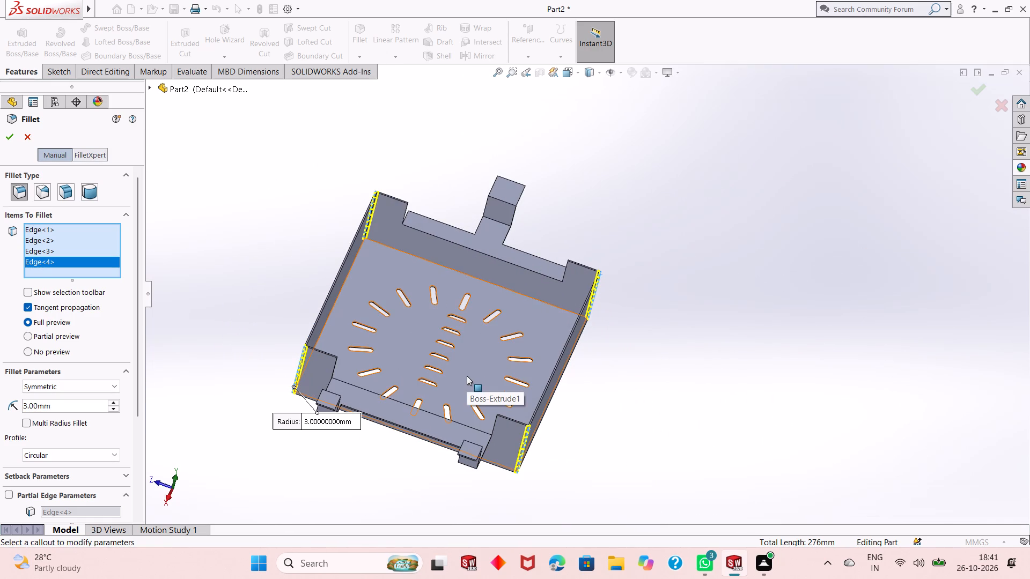
middle_click_drag(472, 391, 472, 376)
middle_click(472, 374)
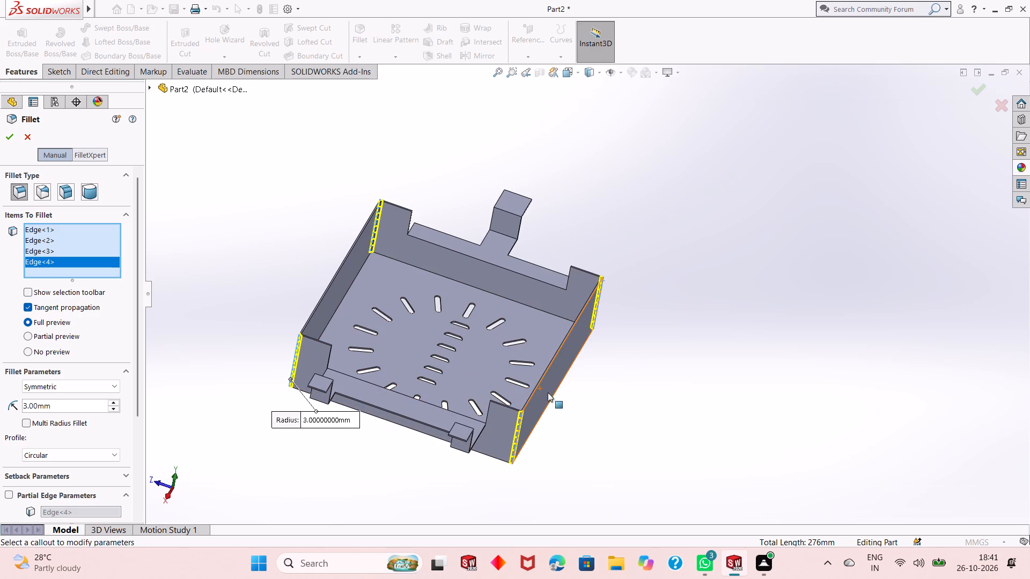
middle_click_drag(566, 427, 557, 397)
scroll(557, 397, "up", 1)
scroll(483, 331, "down", 1)
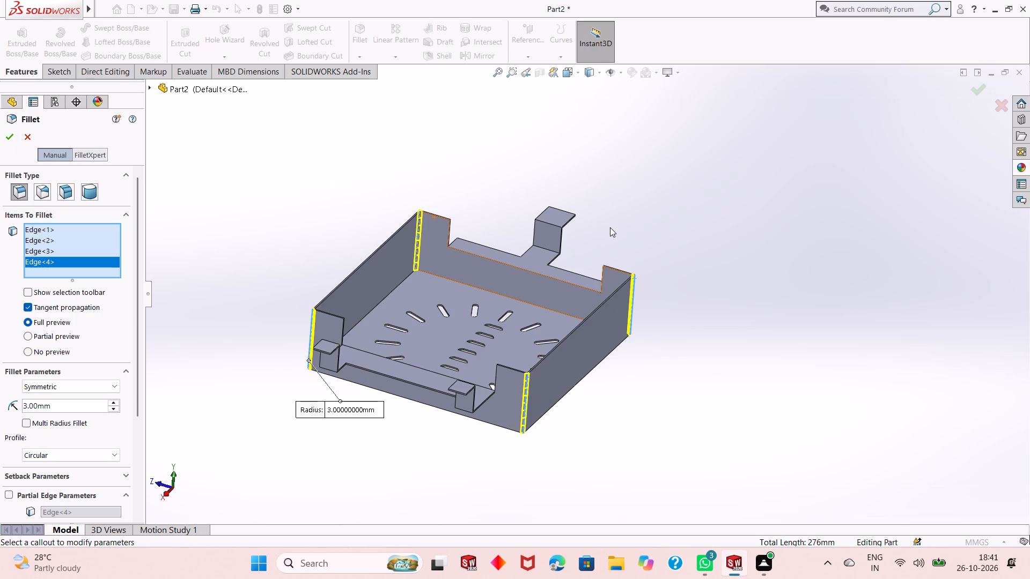
middle_click_drag(558, 438, 571, 432)
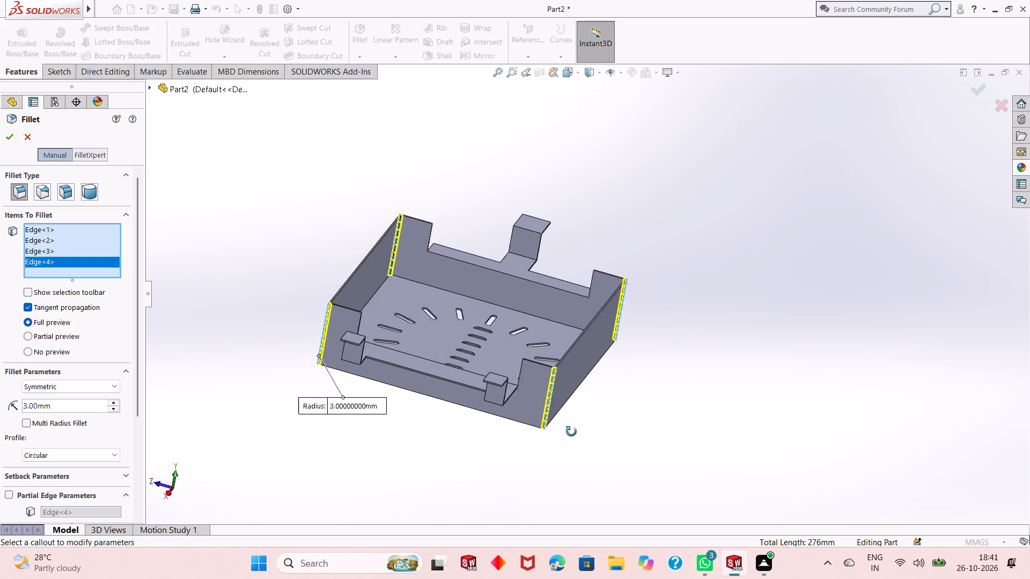
middle_click_drag(571, 432, 587, 466)
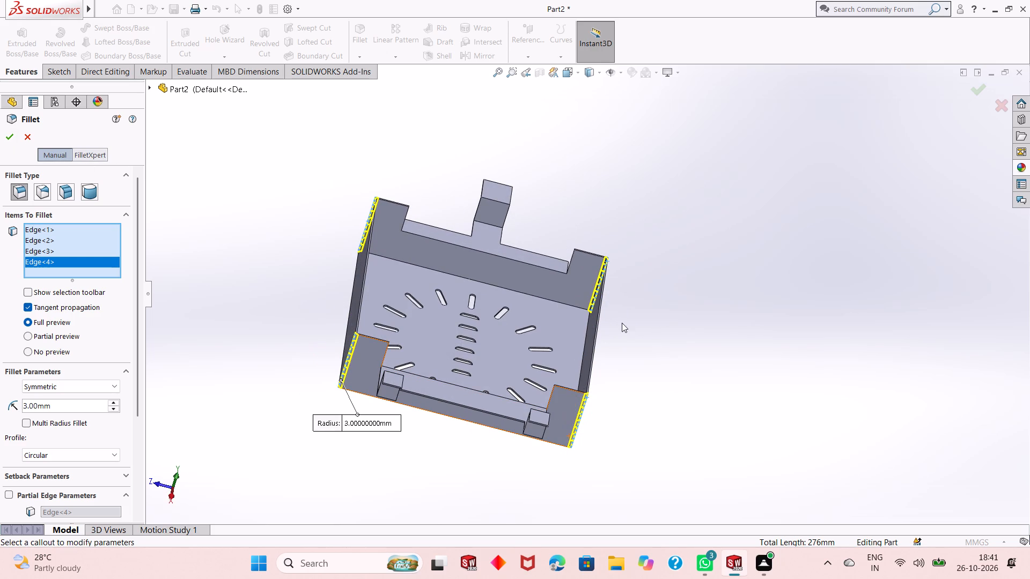
middle_click_drag(631, 356, 613, 383)
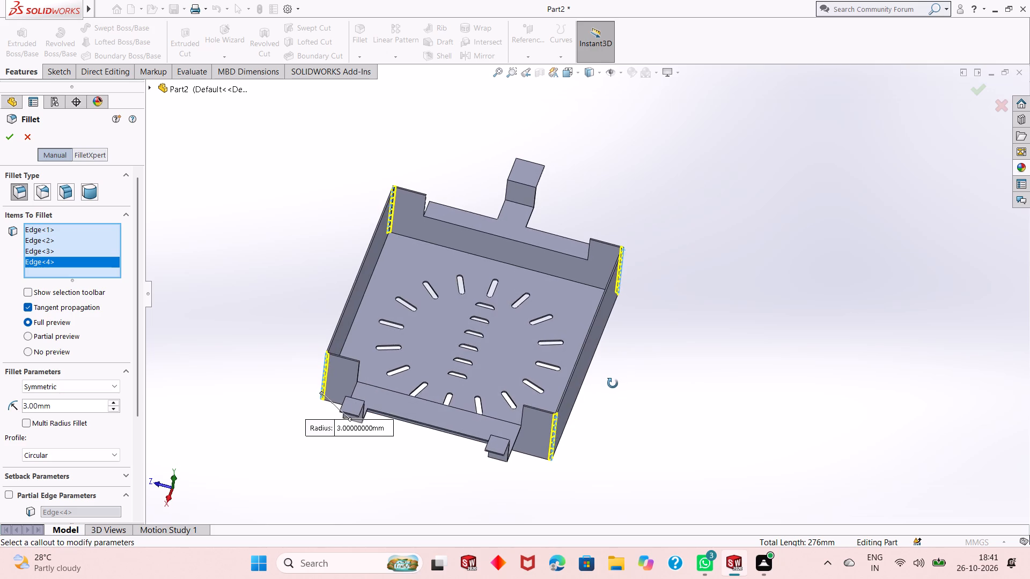
middle_click_drag(613, 383, 614, 382)
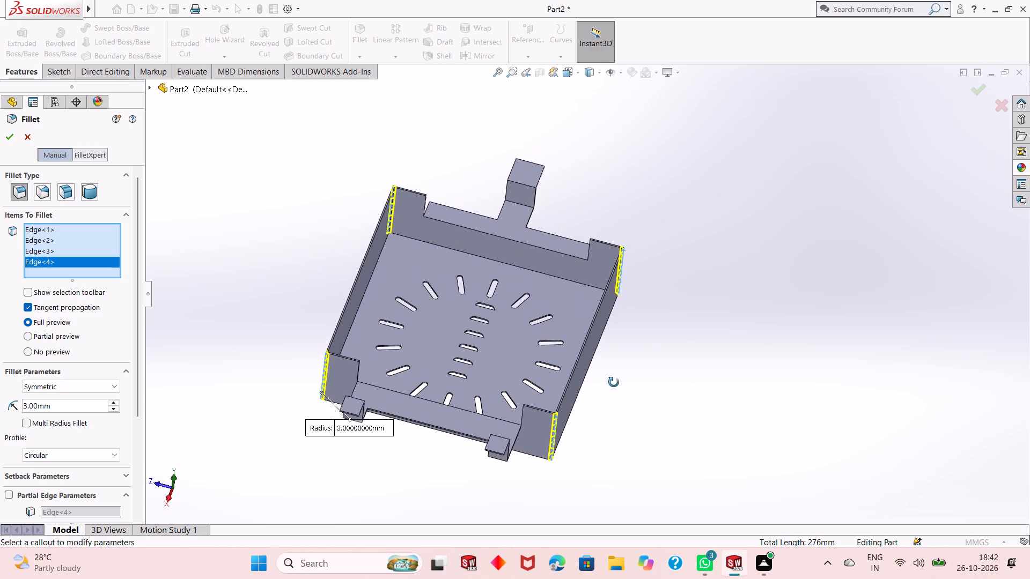
middle_click_drag(614, 382, 622, 400)
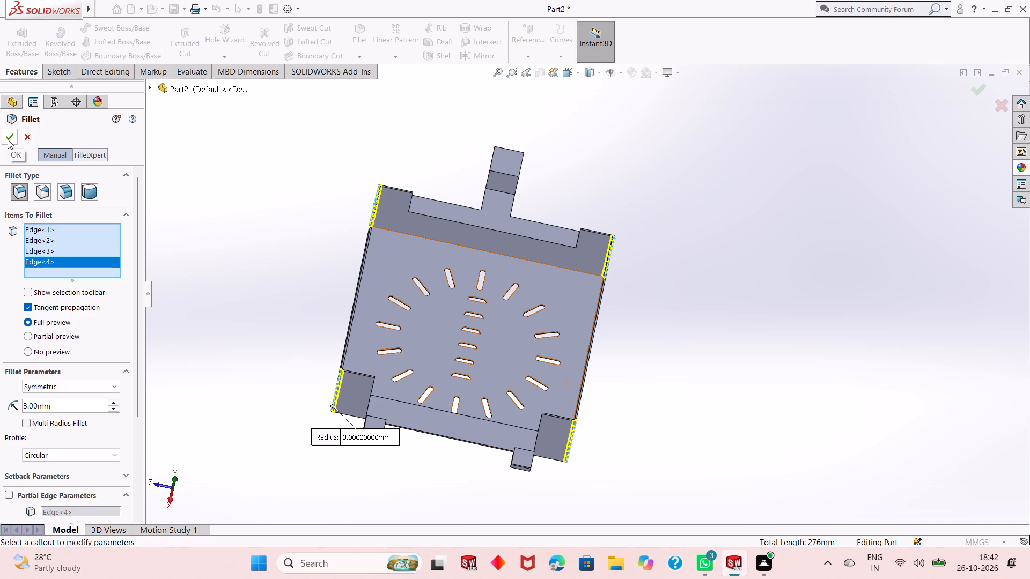
Apply the 3 mm fillet to the four selected outer corner edges.
left_click(8, 139)
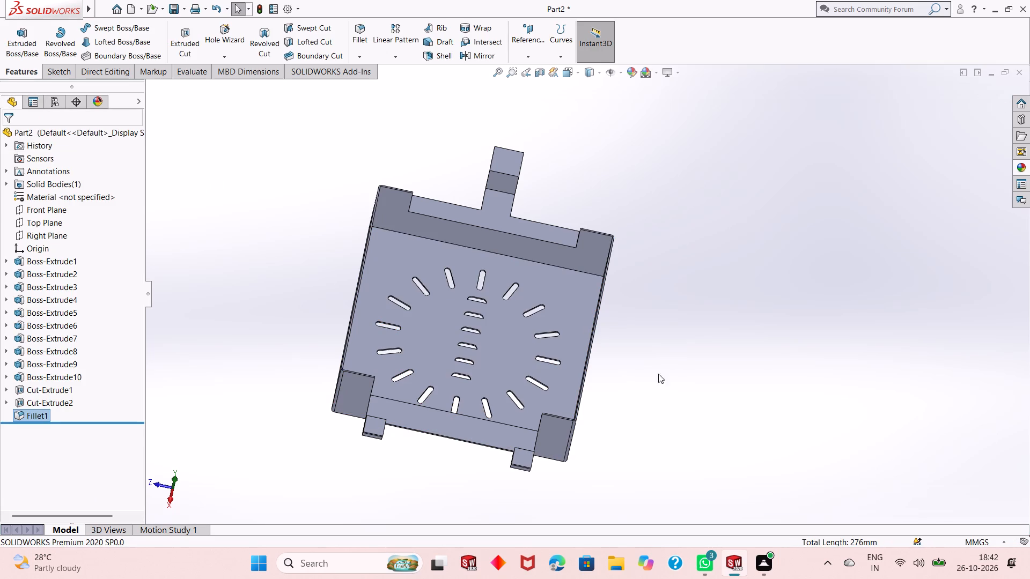
Examine the filleted wall corners from above and up close.
middle_click_drag(585, 474, 546, 435)
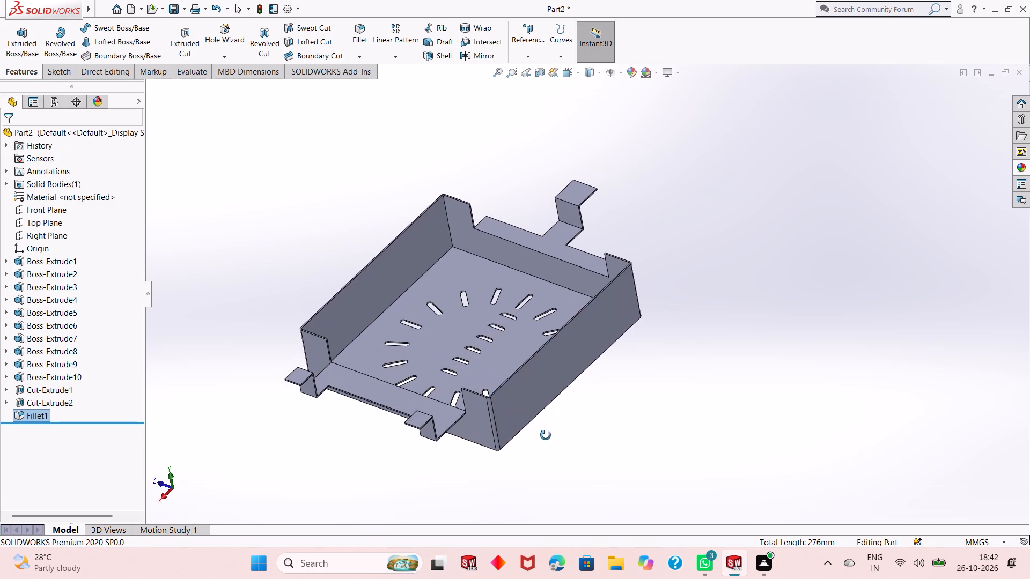
middle_click_drag(546, 435, 542, 450)
middle_click_drag(577, 279, 593, 330)
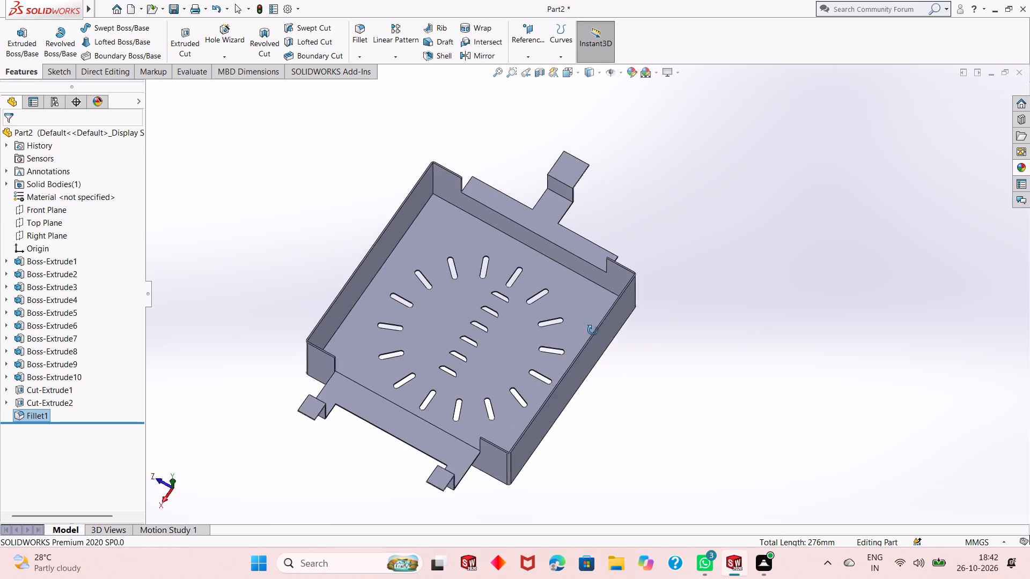
middle_click_drag(593, 330, 600, 385)
scroll(617, 294, "down", 8)
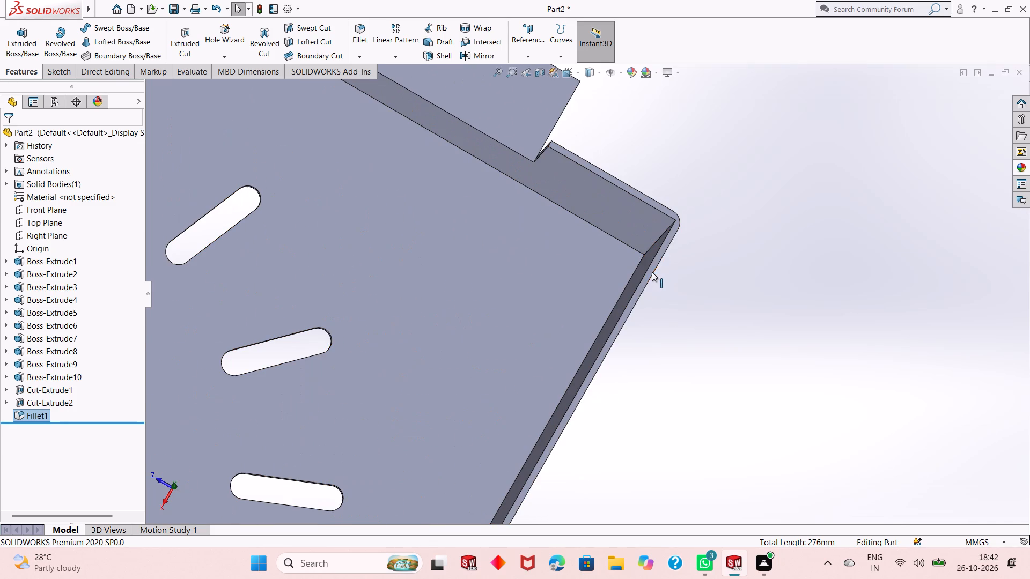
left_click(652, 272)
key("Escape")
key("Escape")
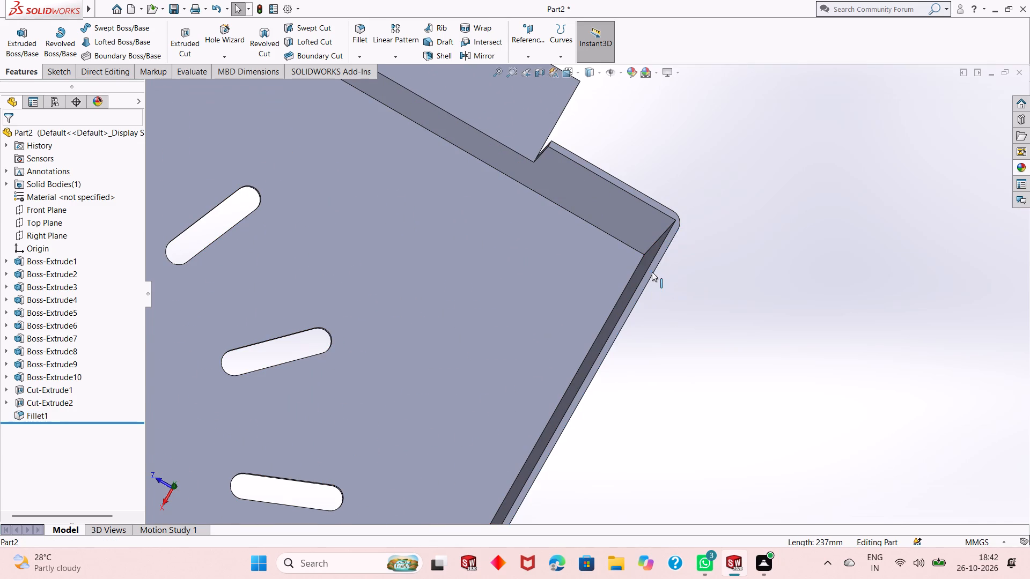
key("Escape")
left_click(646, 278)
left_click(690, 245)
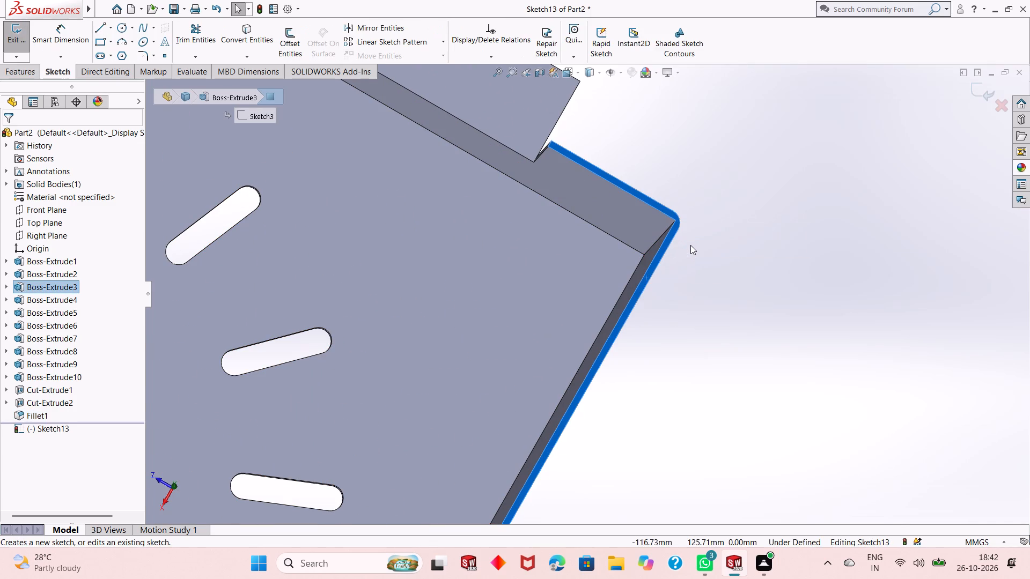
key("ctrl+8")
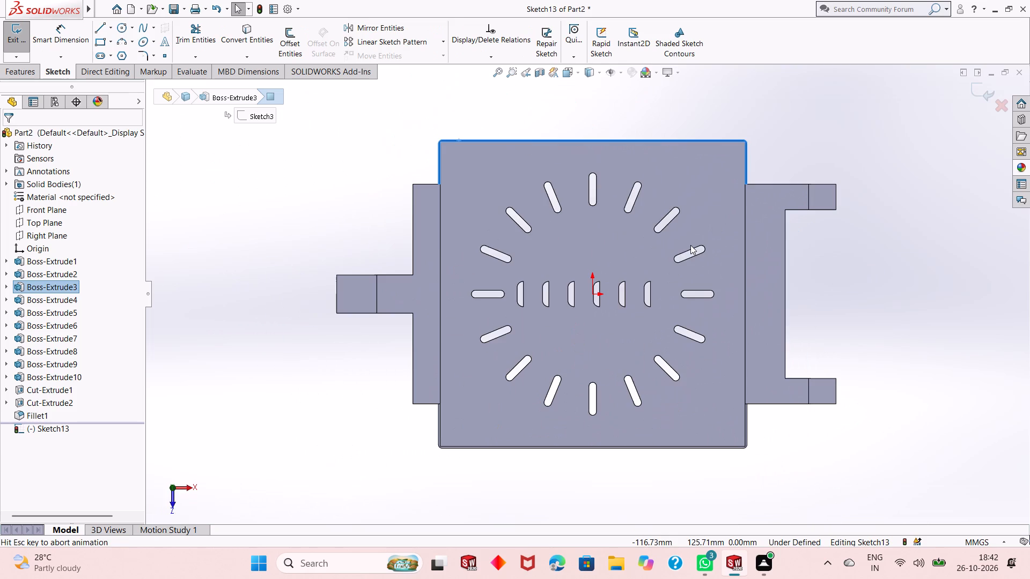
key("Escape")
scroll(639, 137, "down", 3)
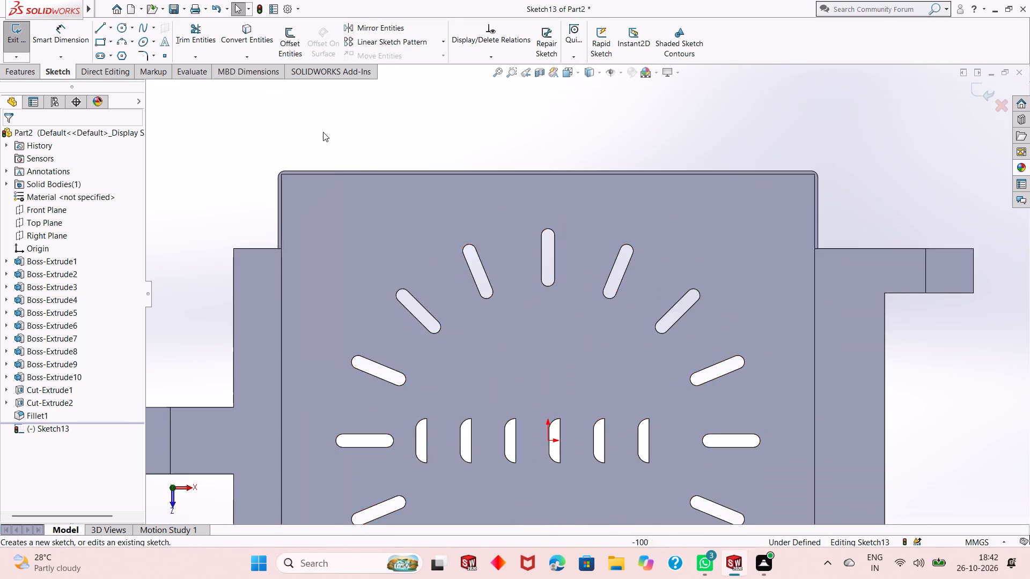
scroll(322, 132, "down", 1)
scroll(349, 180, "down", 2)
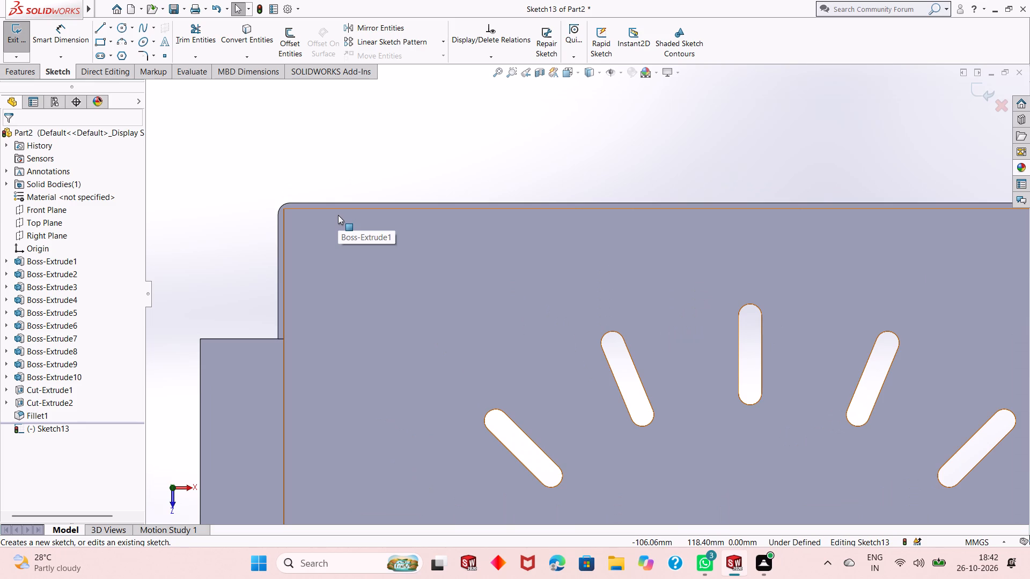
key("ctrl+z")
Reopen the corner fillet for editing and add the inner vertical corner edge at the rear (-Z) wall's single-tab end.
middle_click_drag(374, 291, 373, 249)
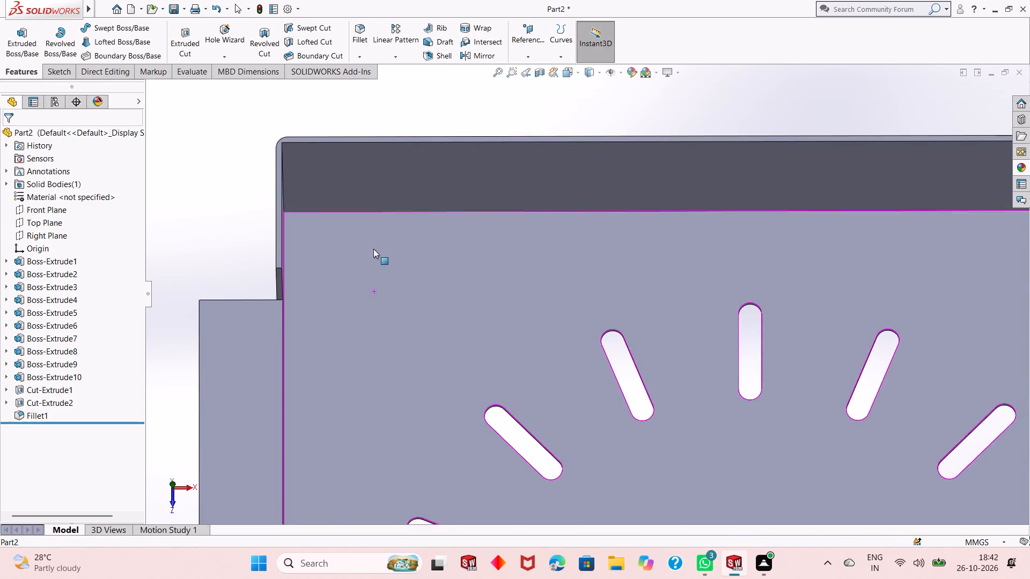
middle_click_drag(373, 249, 373, 249)
scroll(373, 248, "up", 1)
middle_click(385, 197)
middle_click_drag(382, 198, 373, 202)
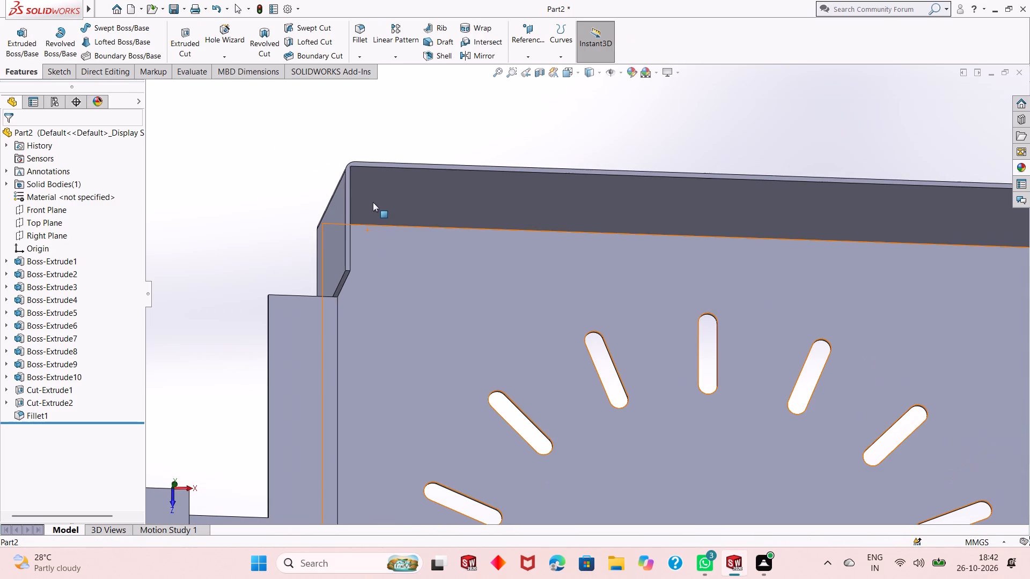
key("Escape")
middle_click_drag(416, 144, 402, 137)
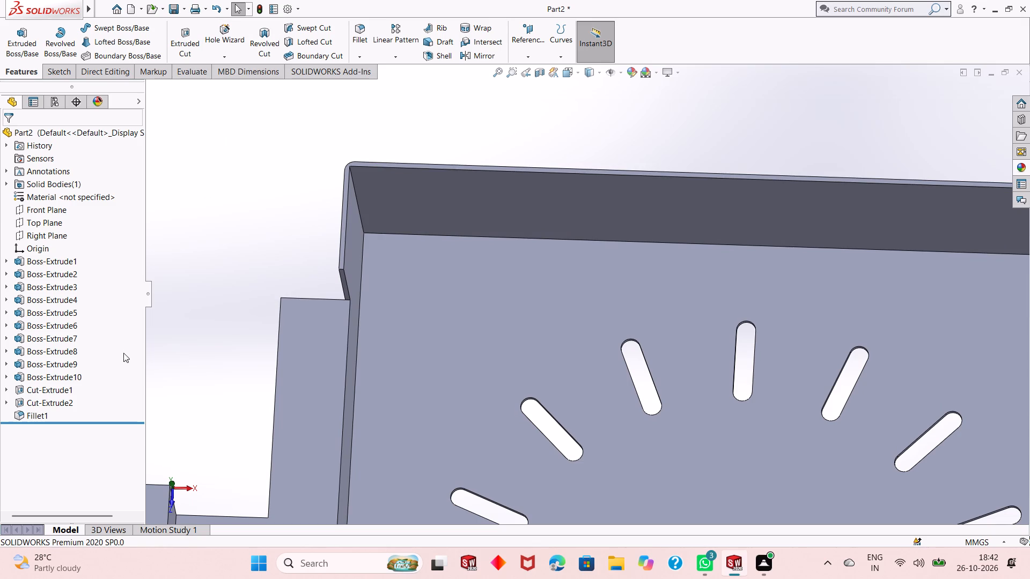
key("Escape")
key("Escape")
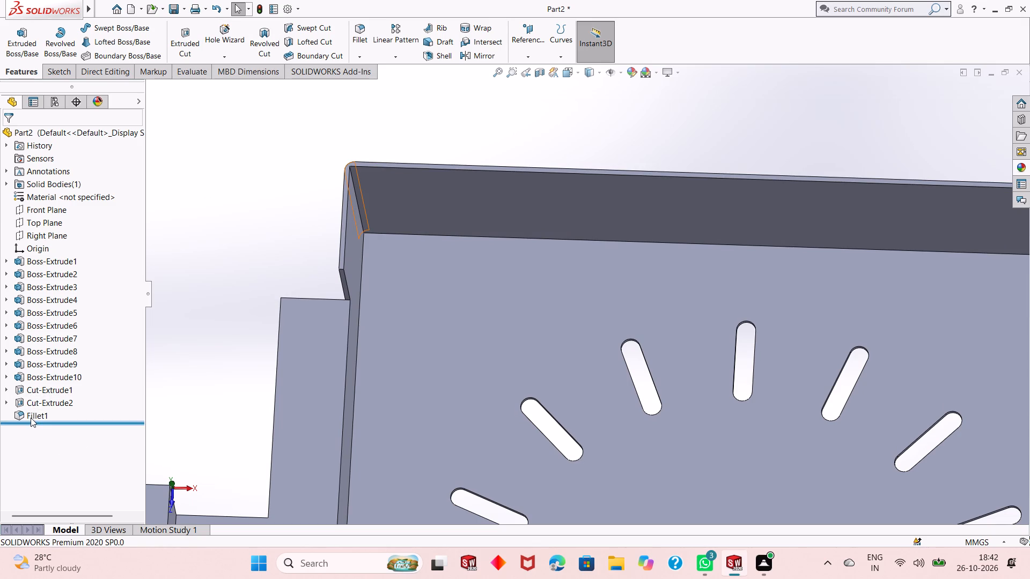
left_click(33, 415)
left_click(44, 381)
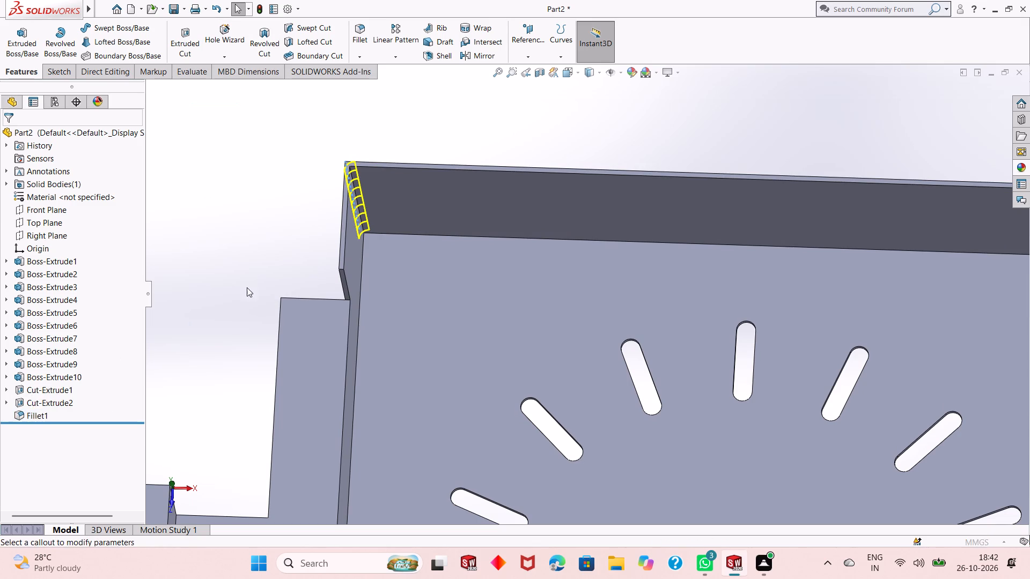
middle_click_drag(369, 142, 377, 177)
scroll(377, 177, "down", 3)
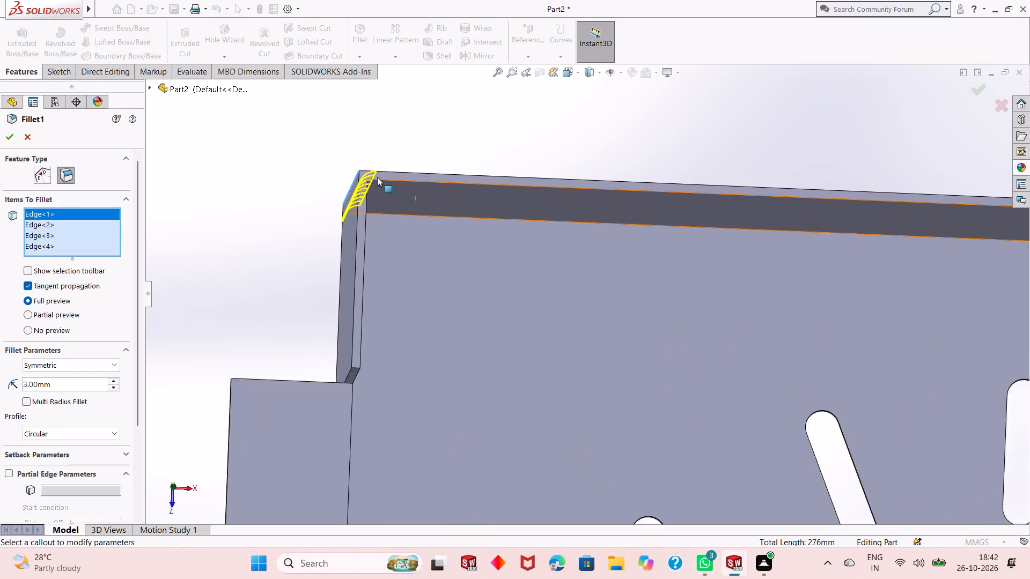
scroll(377, 177, "down", 5)
scroll(381, 262, "down", 2)
middle_click_drag(523, 281, 517, 252)
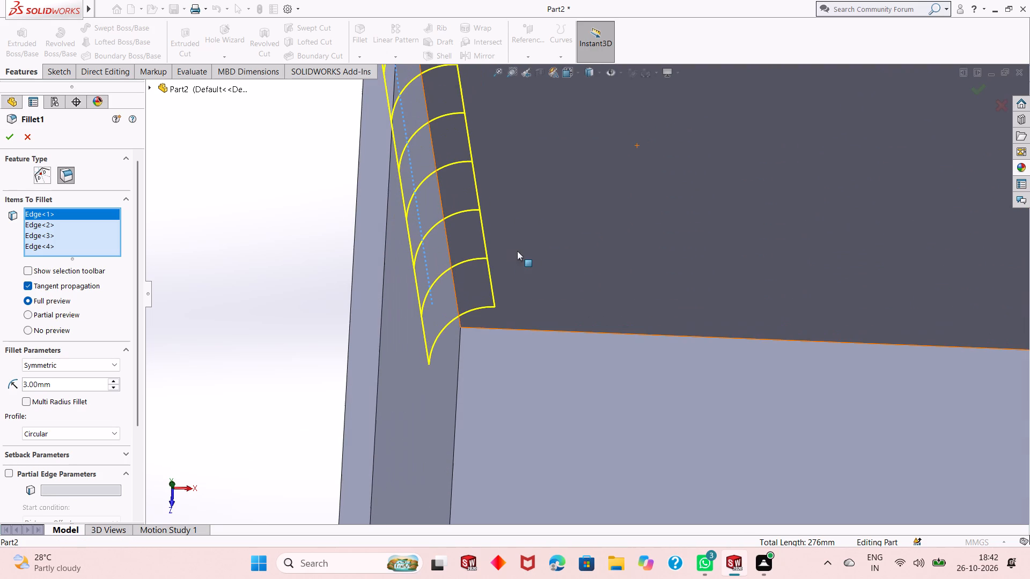
left_click(457, 294)
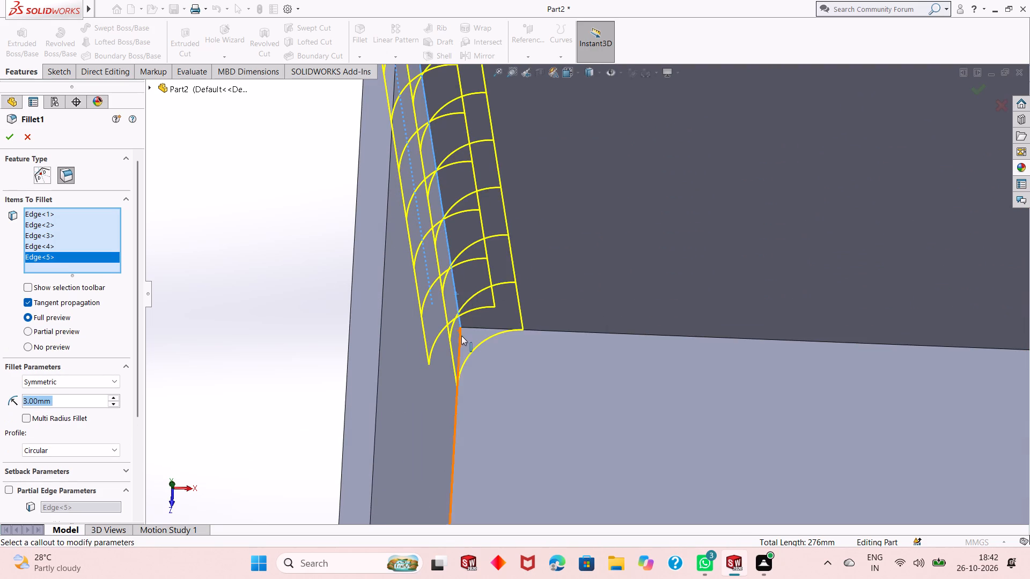
Add the inner vertical corner edge at the same rear wall's two-tab end to the fillet.
scroll(461, 336, "up", 11)
scroll(588, 329, "up", 1)
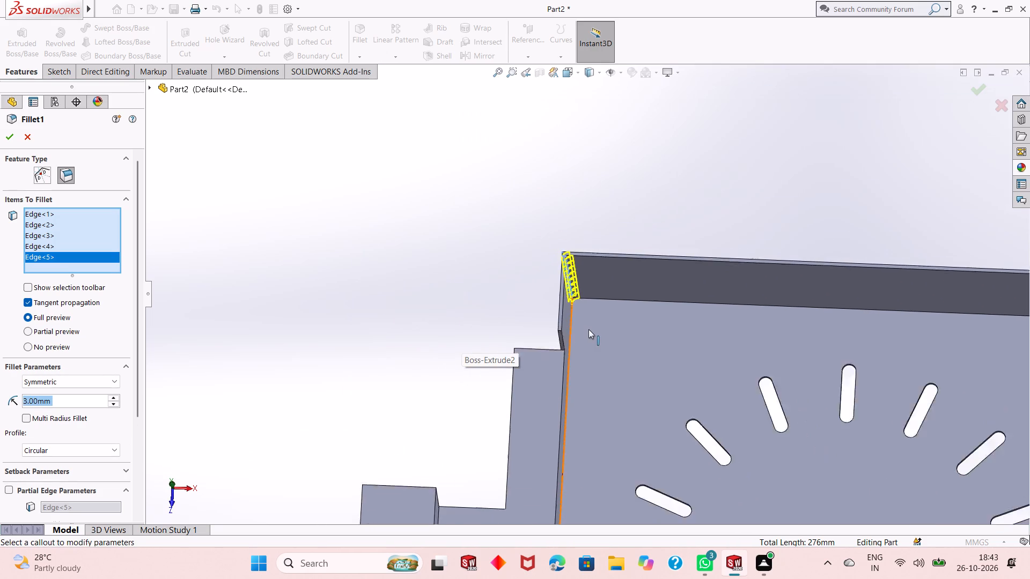
scroll(588, 329, "up", 3)
scroll(941, 288, "down", 9)
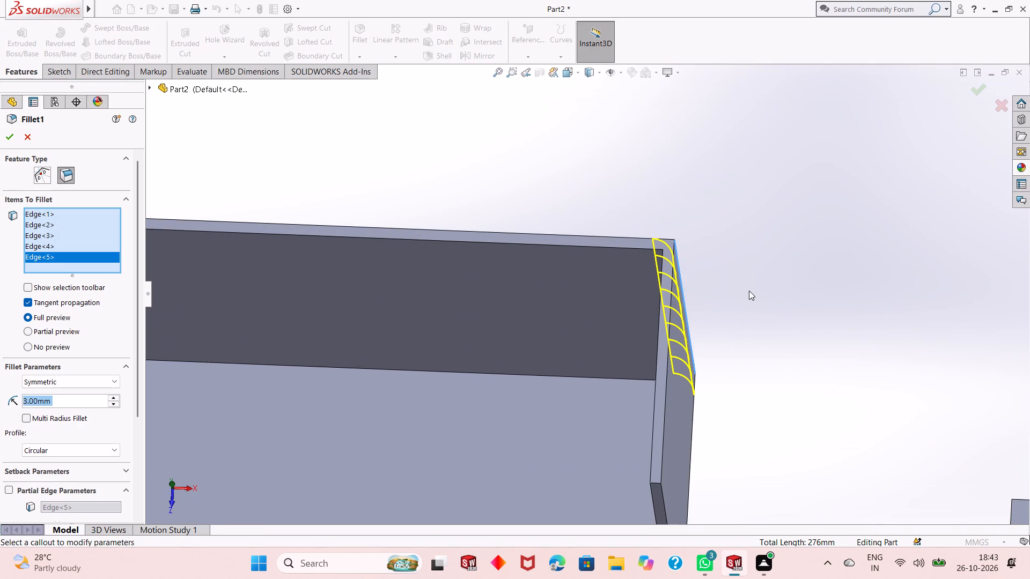
middle_click_drag(749, 291, 760, 272)
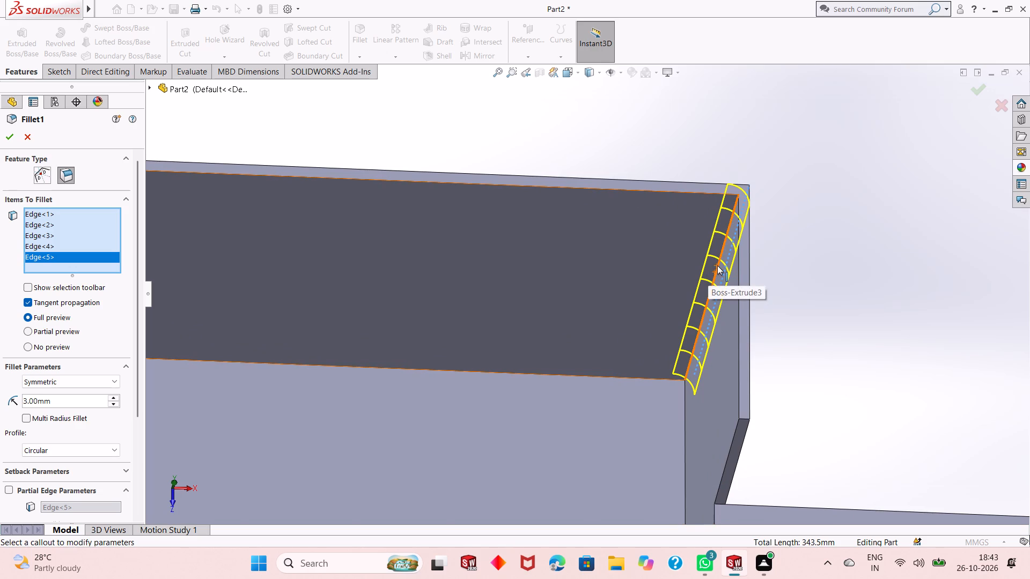
left_click(718, 263)
Add the inner vertical corner edge at the two-tab end of the opposite (+Z) wall to the fillet.
scroll(676, 326, "up", 6)
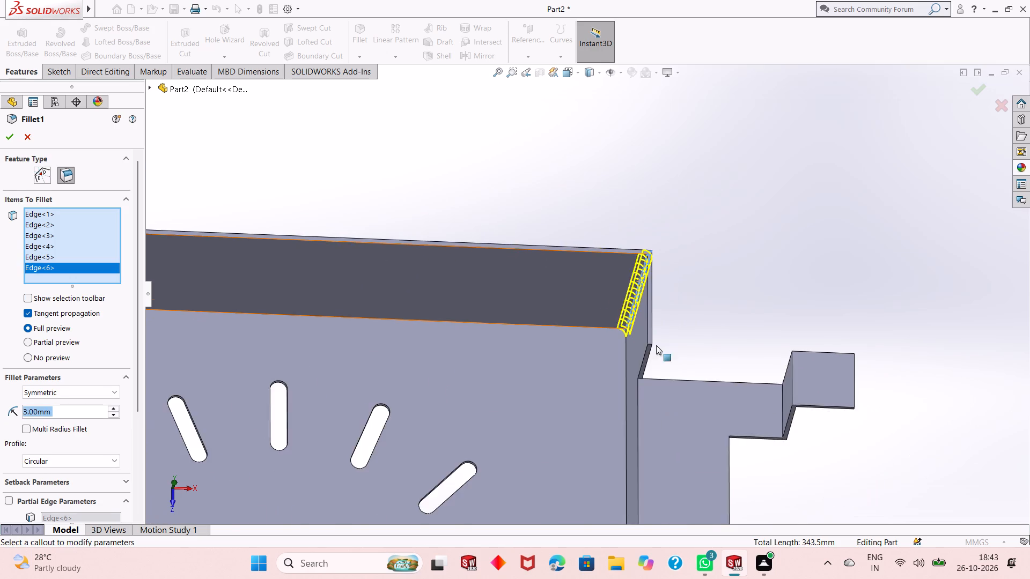
scroll(656, 345, "up", 5)
scroll(635, 394, "up", 2)
middle_click_drag(605, 450, 637, 424)
middle_click_drag(653, 419, 686, 426)
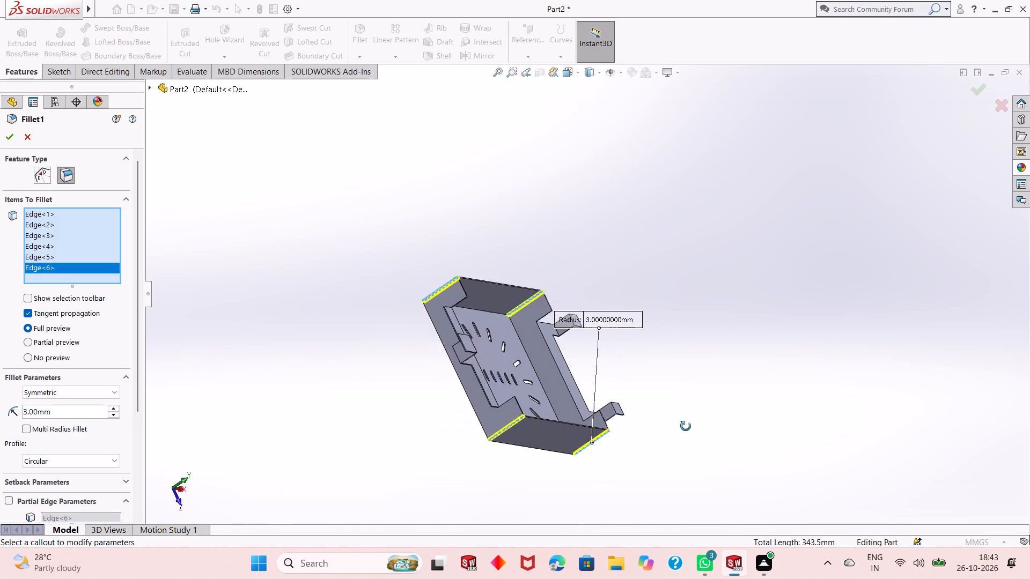
middle_click_drag(686, 426, 683, 505)
scroll(605, 395, "down", 8)
scroll(540, 345, "down", 8)
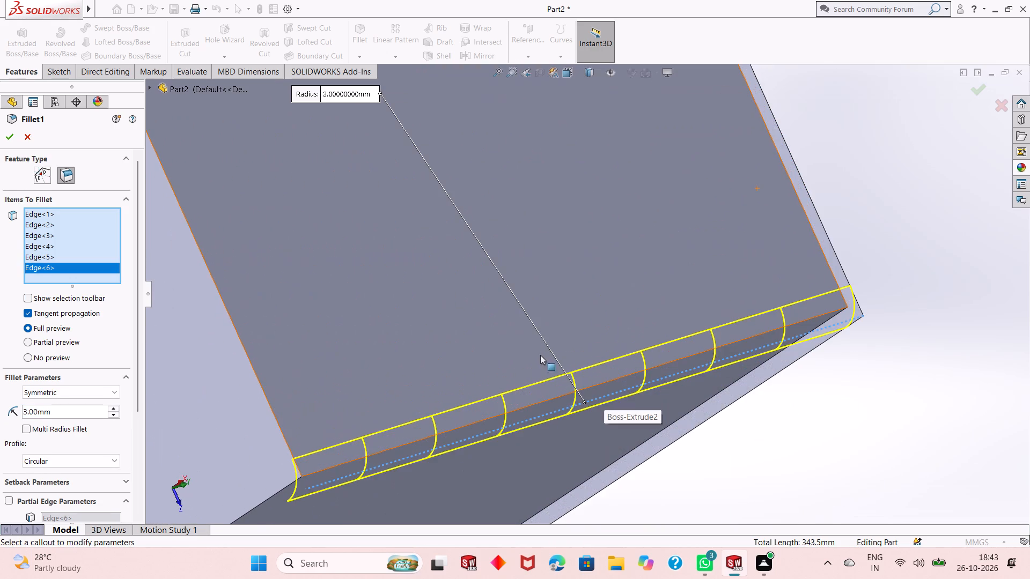
left_click(607, 391)
Add the remaining inner vertical corner edge at the +Z wall's single-tab end and apply the edited fillet.
scroll(596, 407, "up", 5)
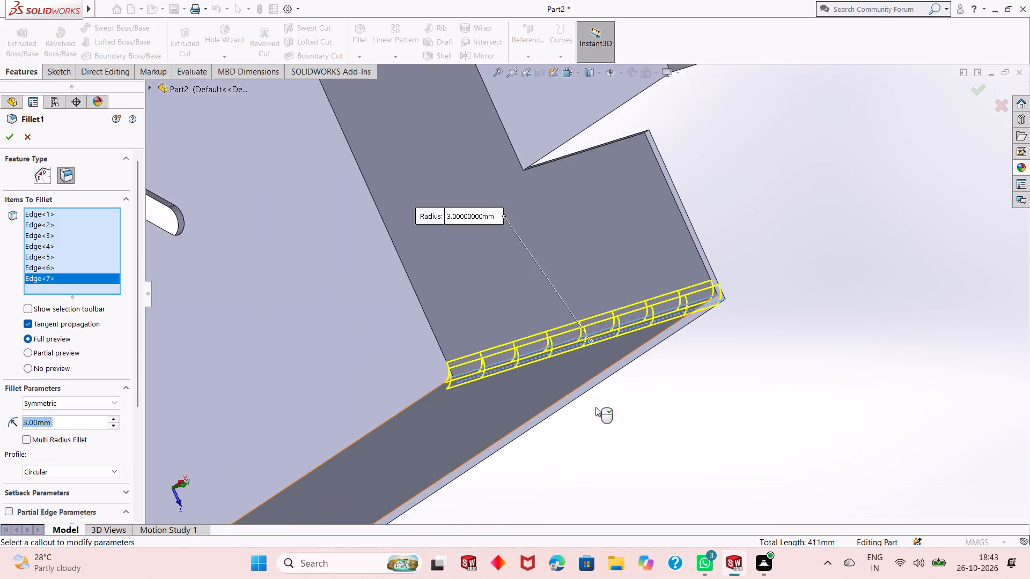
scroll(595, 407, "up", 4)
scroll(423, 485, "up", 4)
middle_click_drag(470, 417, 455, 376)
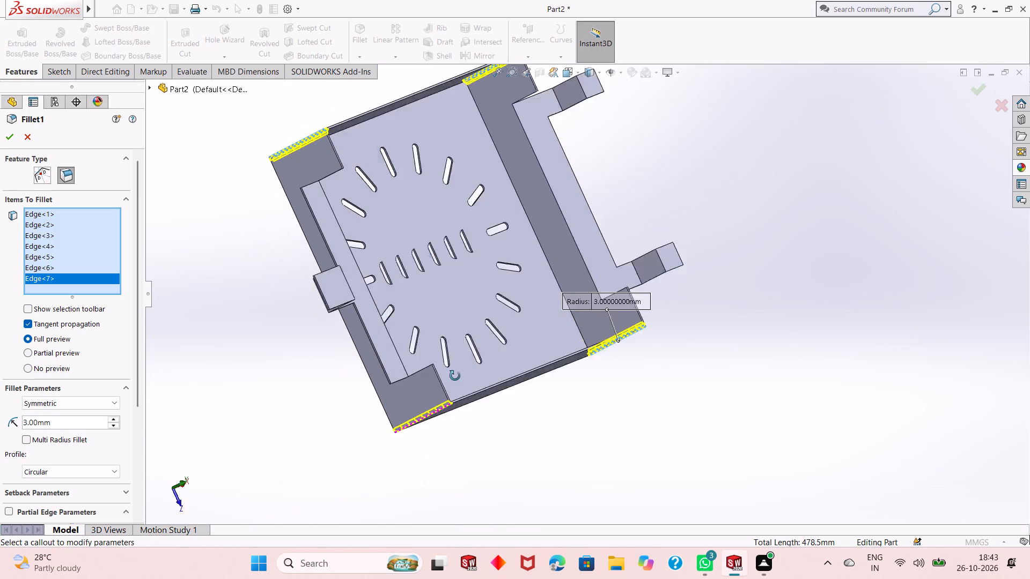
middle_click_drag(455, 376, 376, 417)
scroll(489, 368, "down", 3)
middle_click_drag(477, 424, 476, 473)
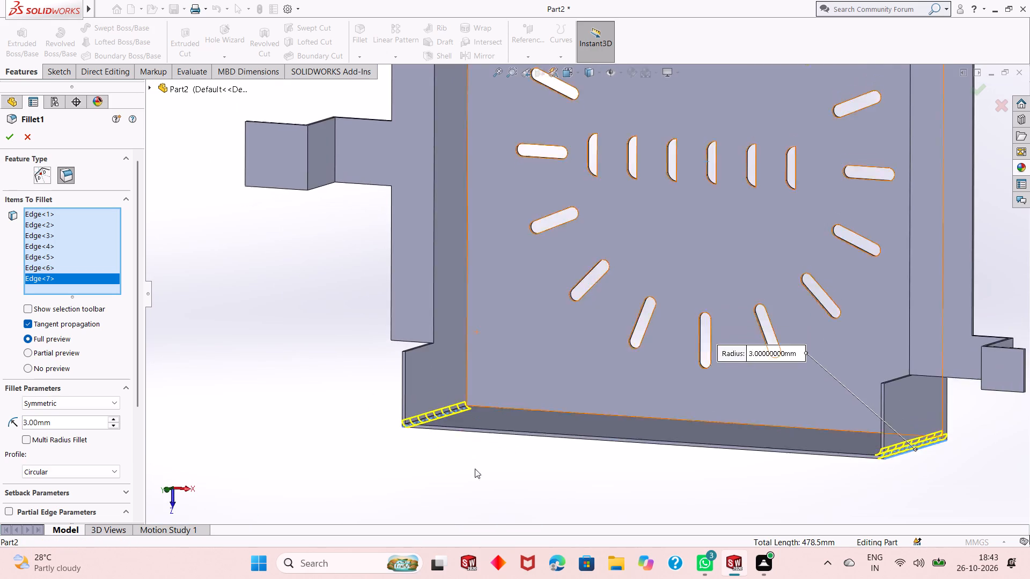
scroll(444, 403, "down", 11)
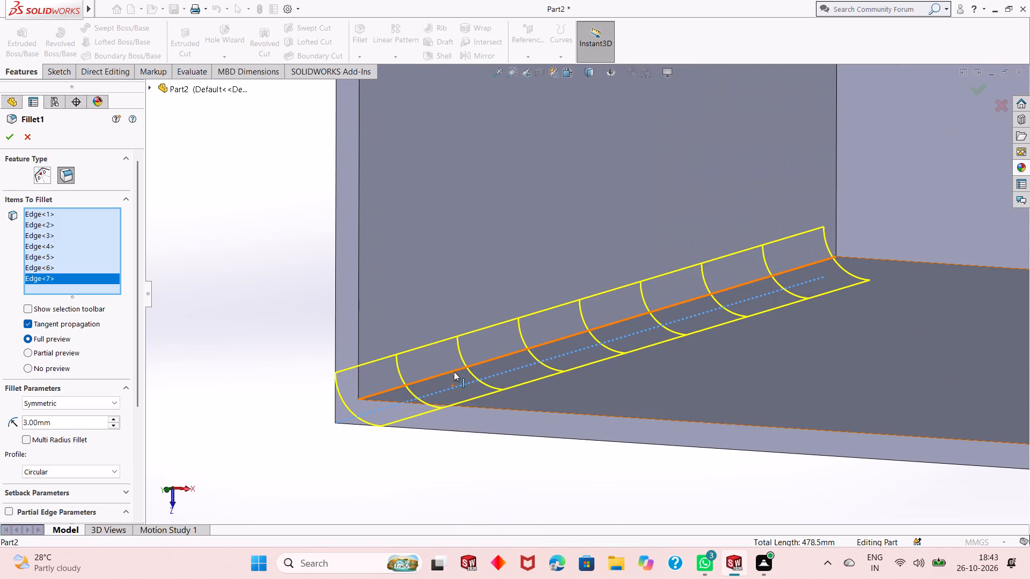
left_click(454, 372)
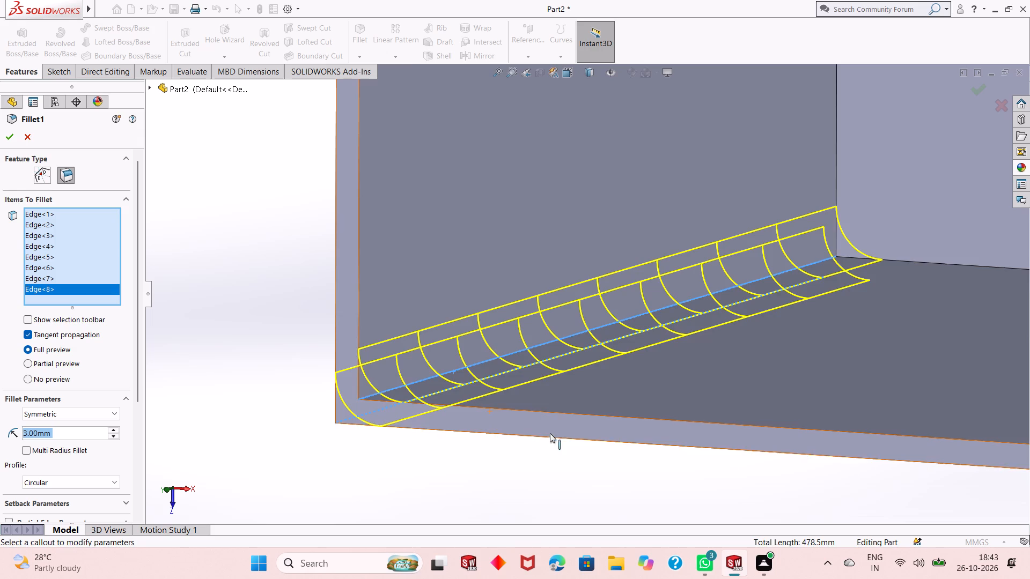
scroll(556, 403, "up", 4)
scroll(583, 340, "up", 3)
scroll(774, 153, "down", 3)
scroll(623, 417, "up", 2)
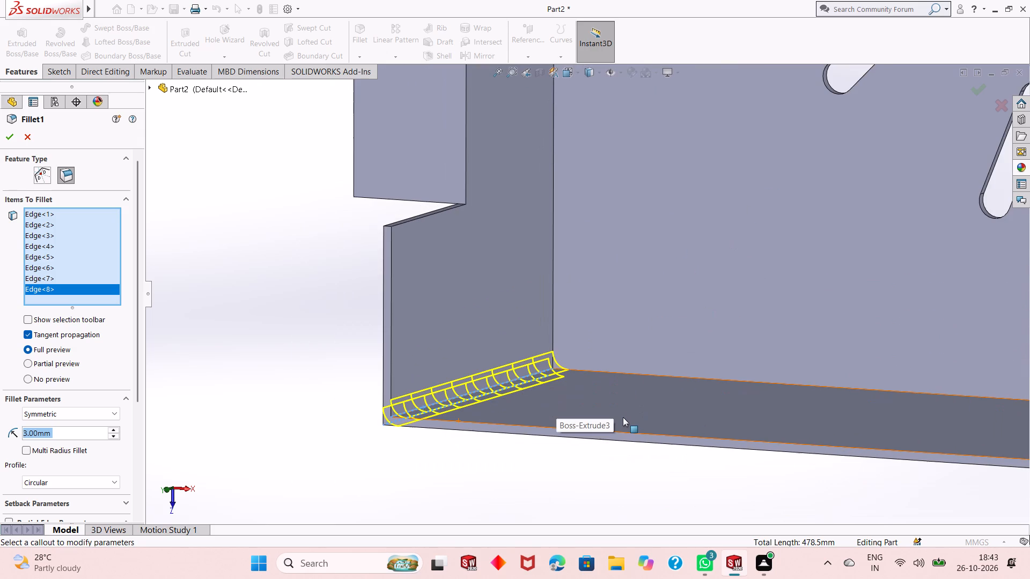
scroll(660, 414, "up", 1)
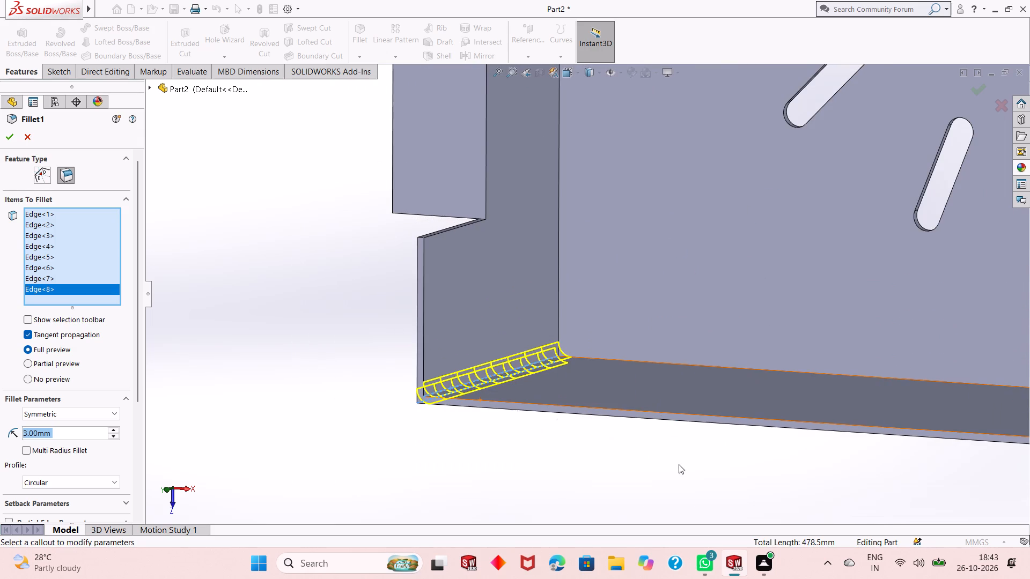
middle_click_drag(679, 464, 689, 402)
scroll(641, 453, "up", 2)
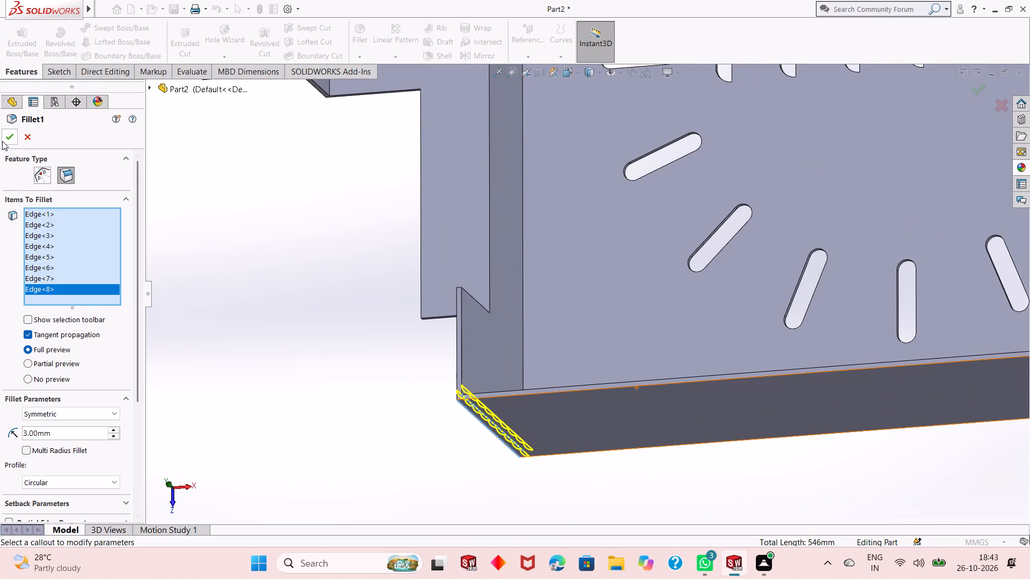
left_click(5, 138)
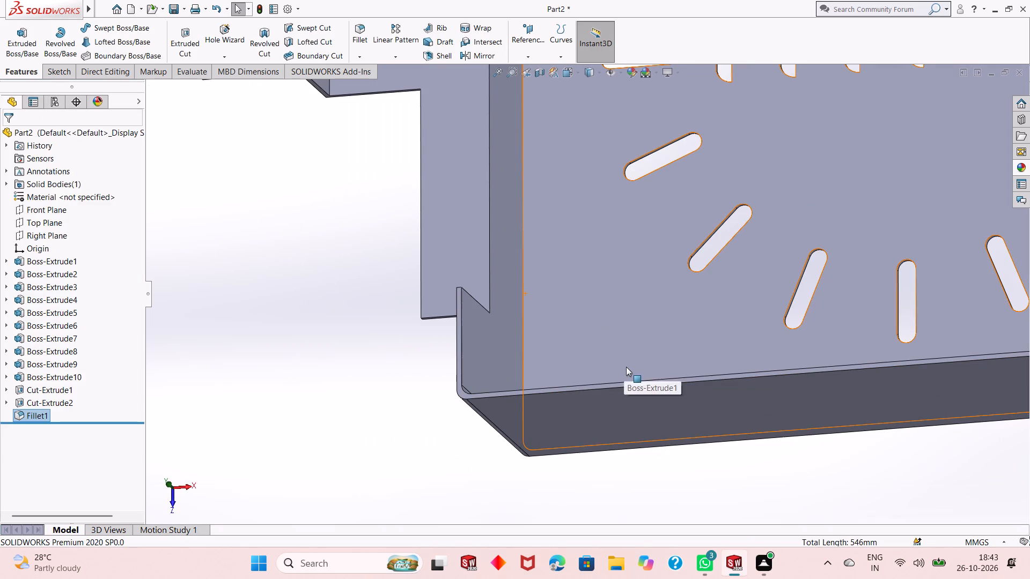
Start a new sketch on the narrow rim face of the +Z wall and view it face-on.
scroll(678, 476, "up", 1)
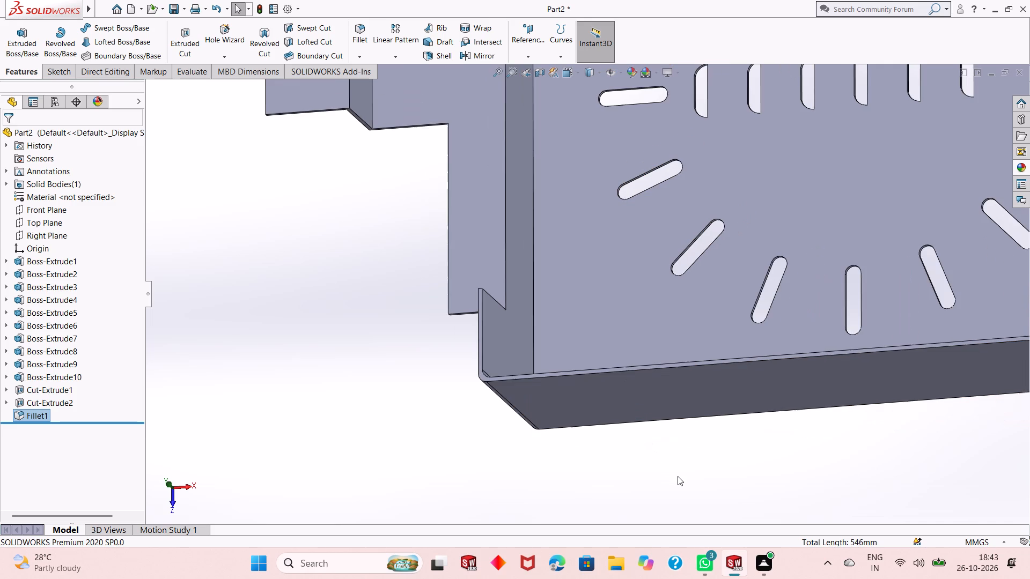
scroll(674, 403, "up", 4)
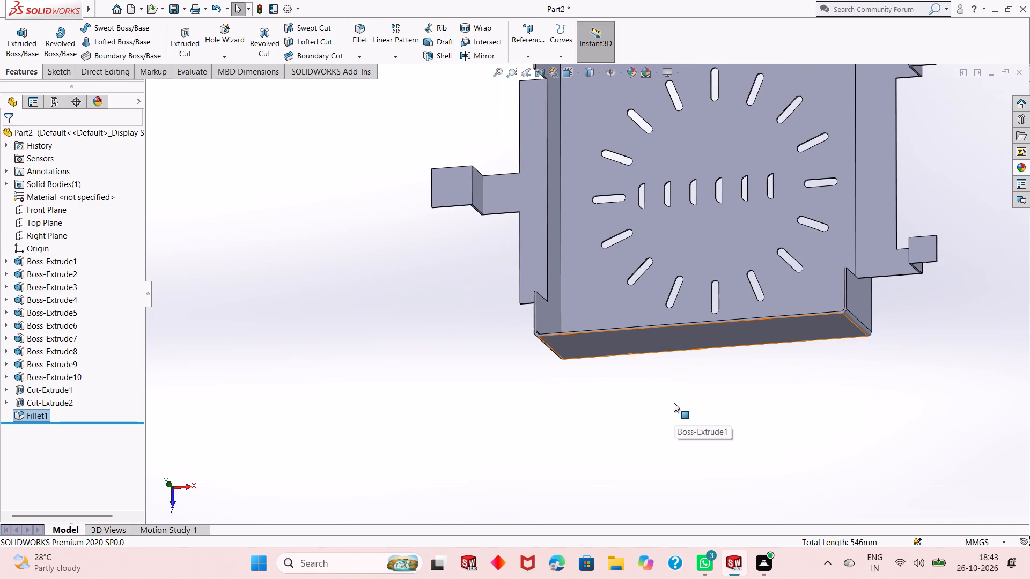
middle_click_drag(645, 271, 646, 284)
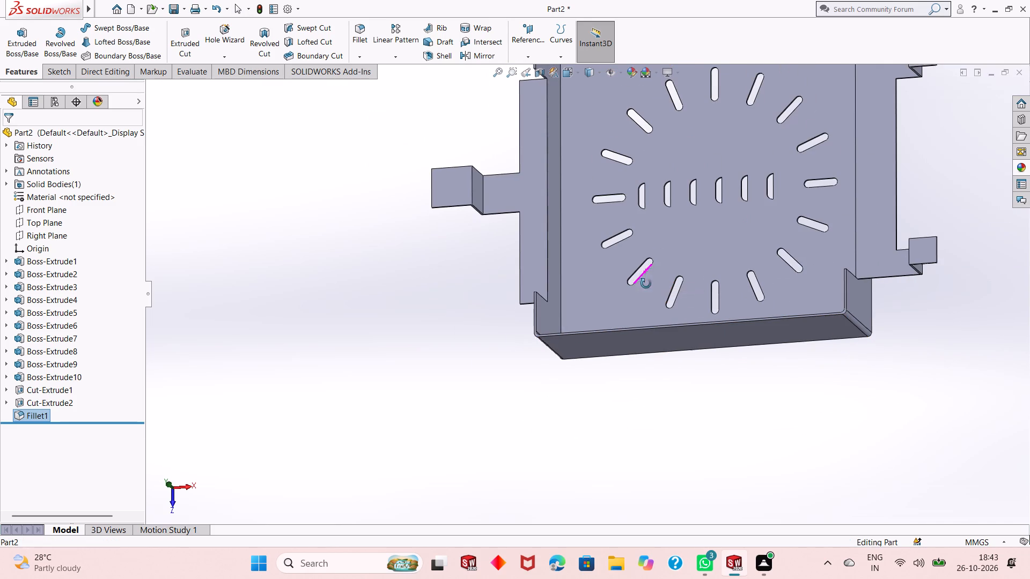
middle_click_drag(646, 284, 649, 319)
scroll(685, 331, "down", 4)
scroll(677, 375, "down", 7)
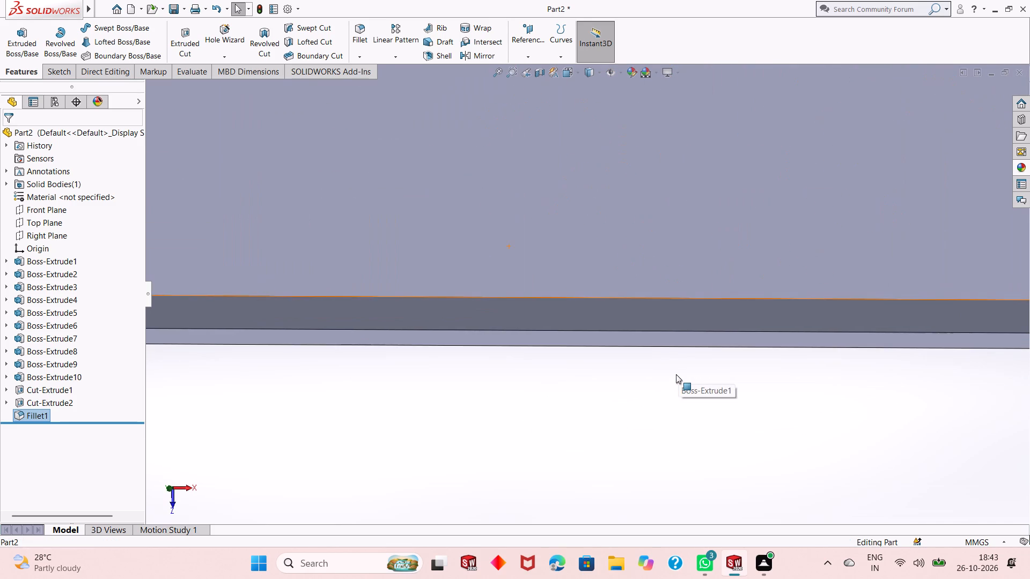
left_click(661, 337)
left_click(709, 300)
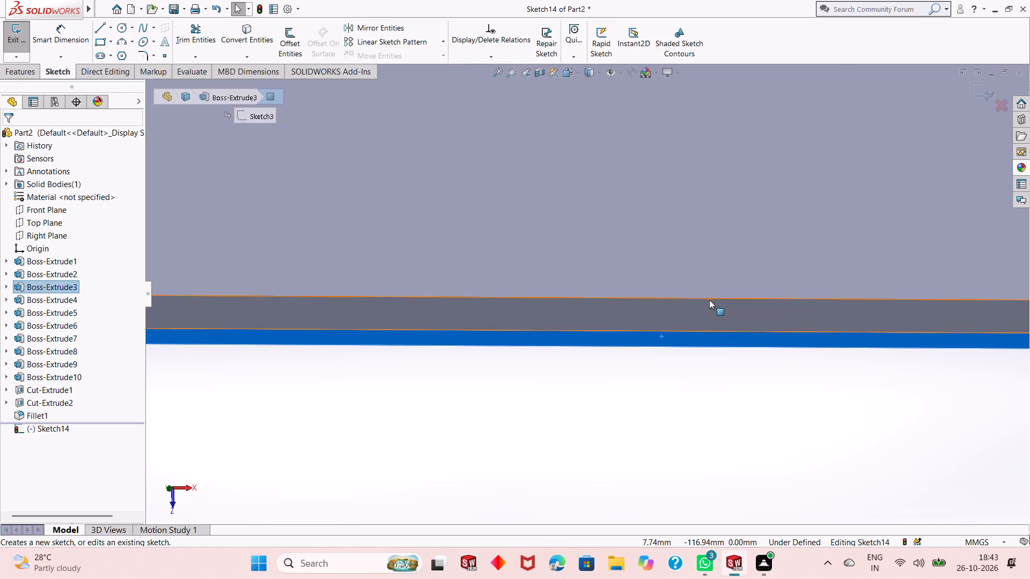
key("ctrl+8")
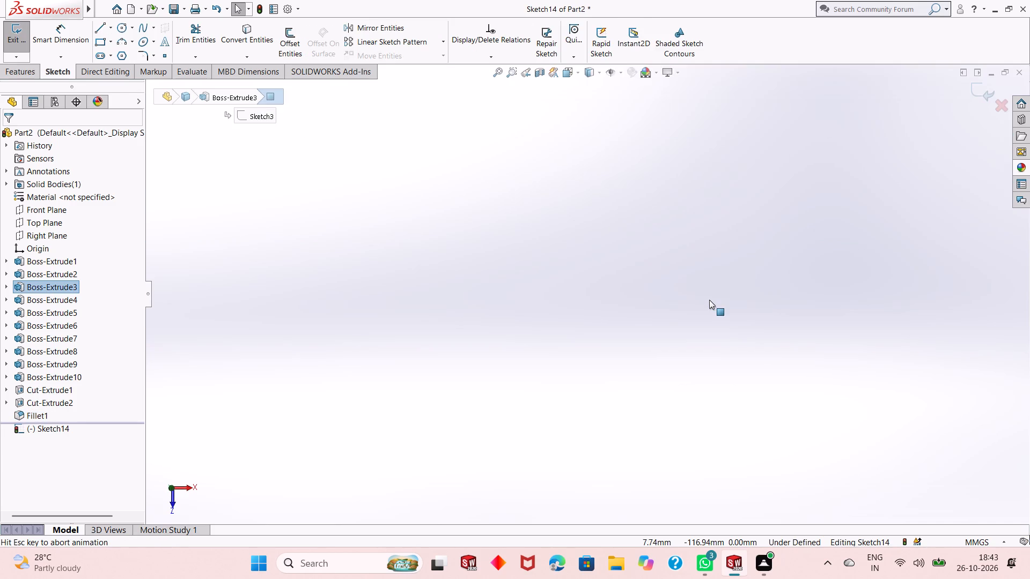
key("Escape")
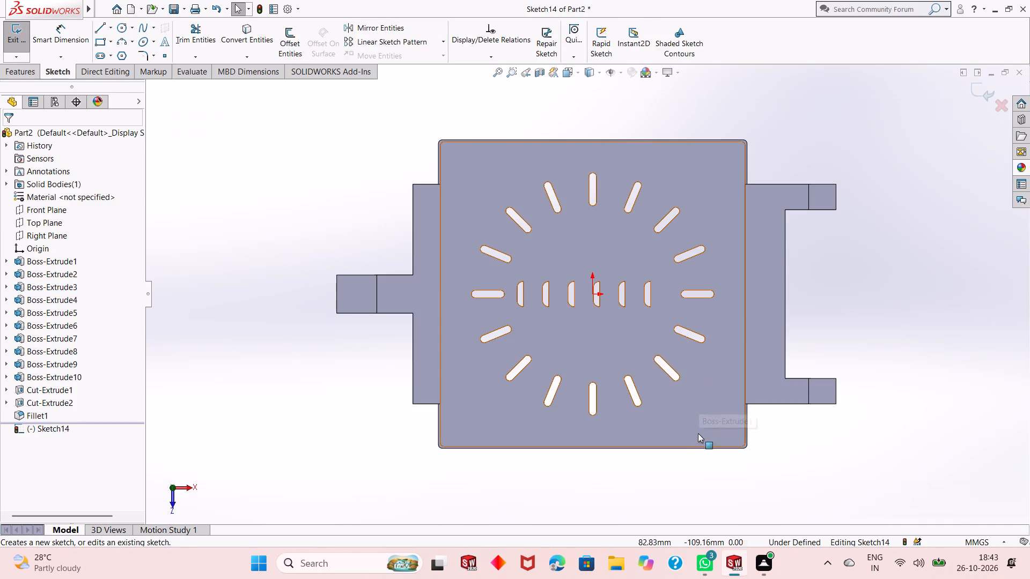
Sketch a corner rectangle about 45 mm wide and 43 mm deep, outward from the +Z wall rim's single-tab end where the corner rounding starts.
scroll(695, 444, "down", 2)
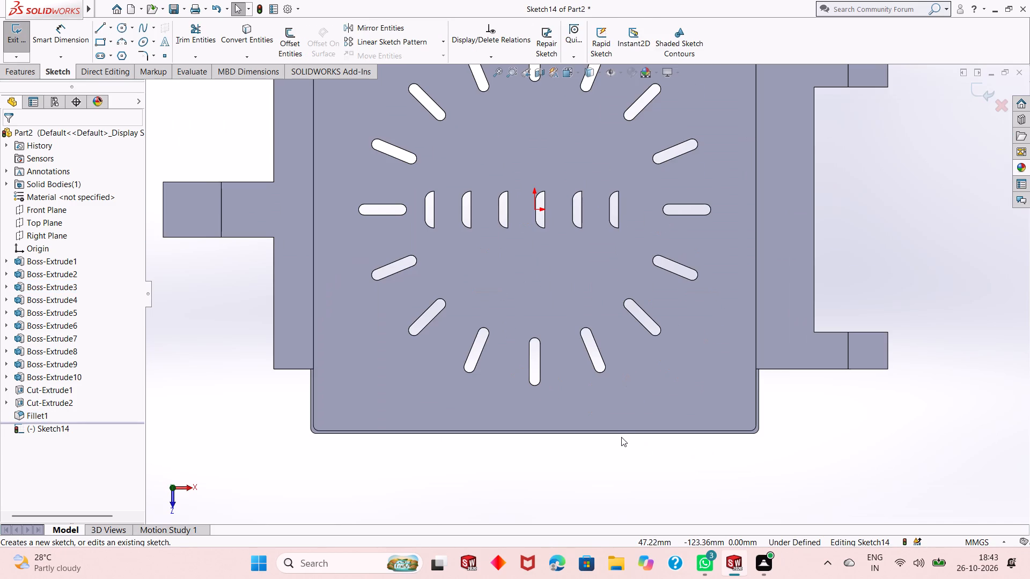
scroll(540, 469, "up", 1)
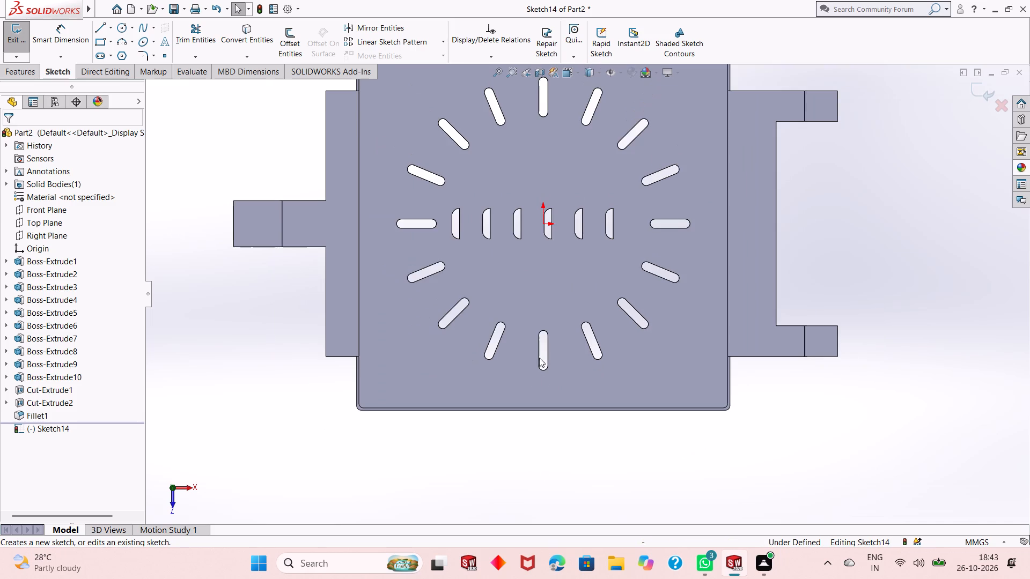
scroll(535, 248, "up", 1)
scroll(555, 209, "down", 2)
scroll(422, 286, "up", 1)
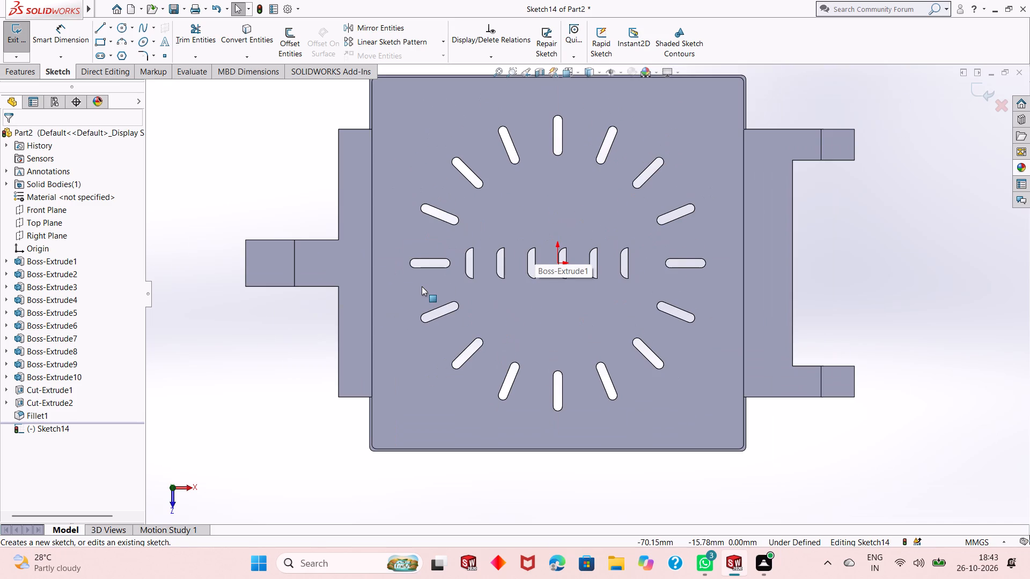
scroll(488, 246, "up", 1)
scroll(585, 241, "down", 1)
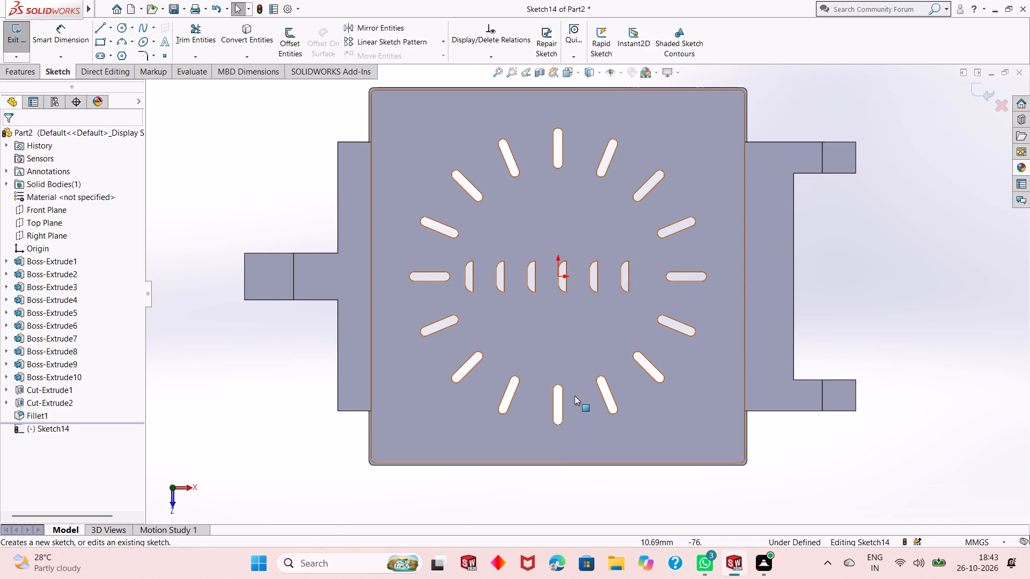
scroll(524, 473, "down", 1)
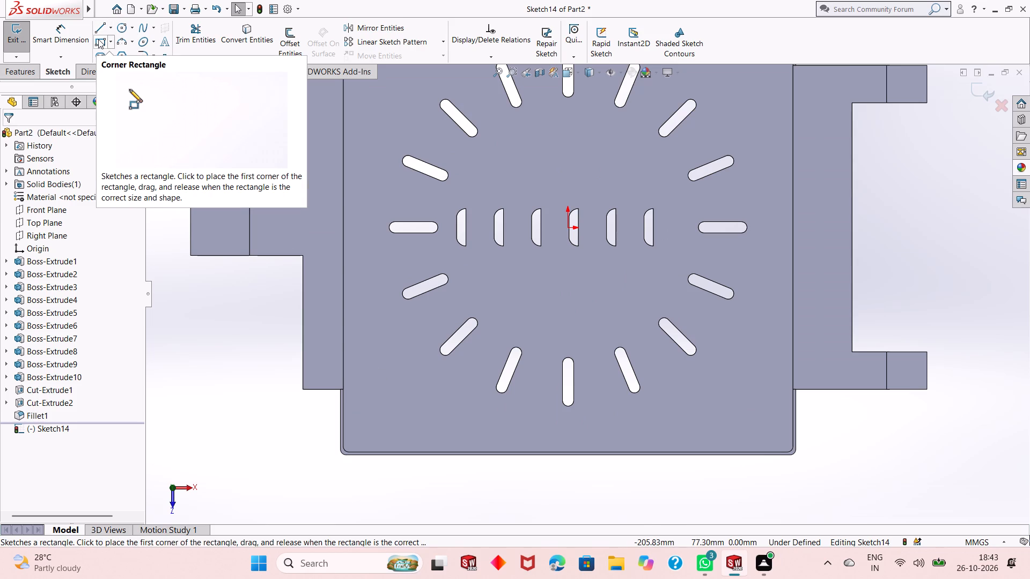
left_click(99, 39)
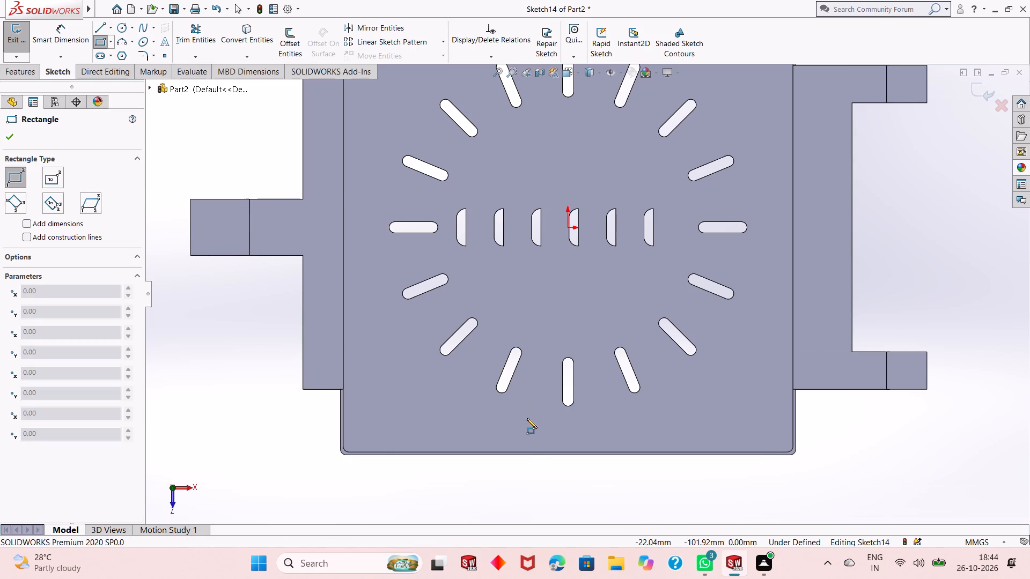
scroll(527, 418, "up", 2)
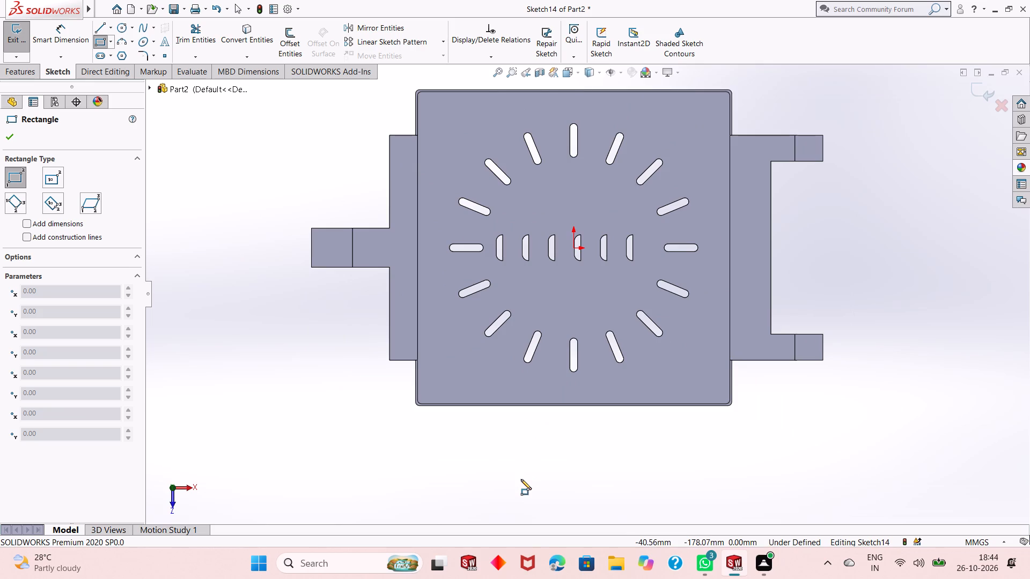
scroll(521, 479, "down", 3)
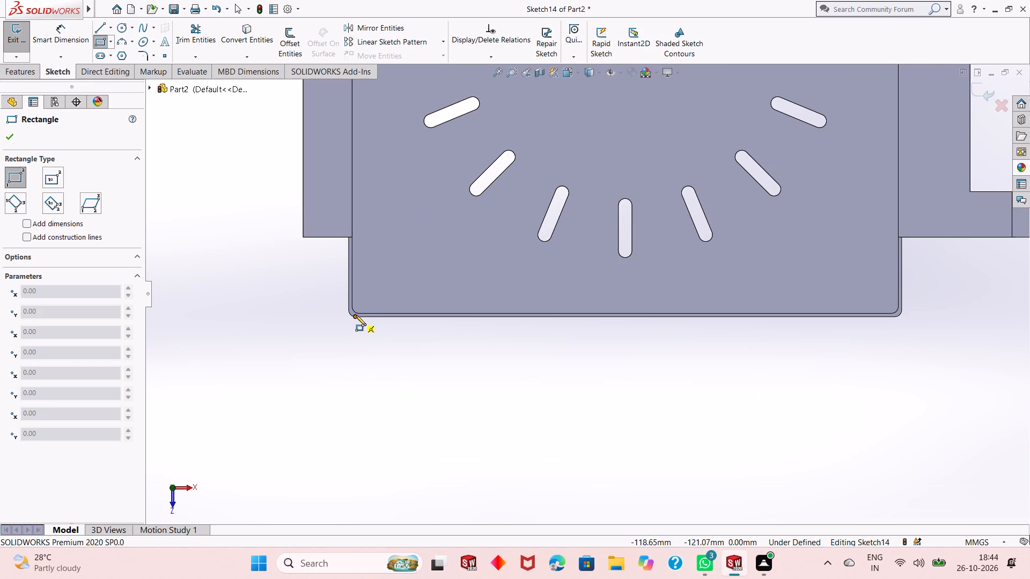
left_click(358, 313)
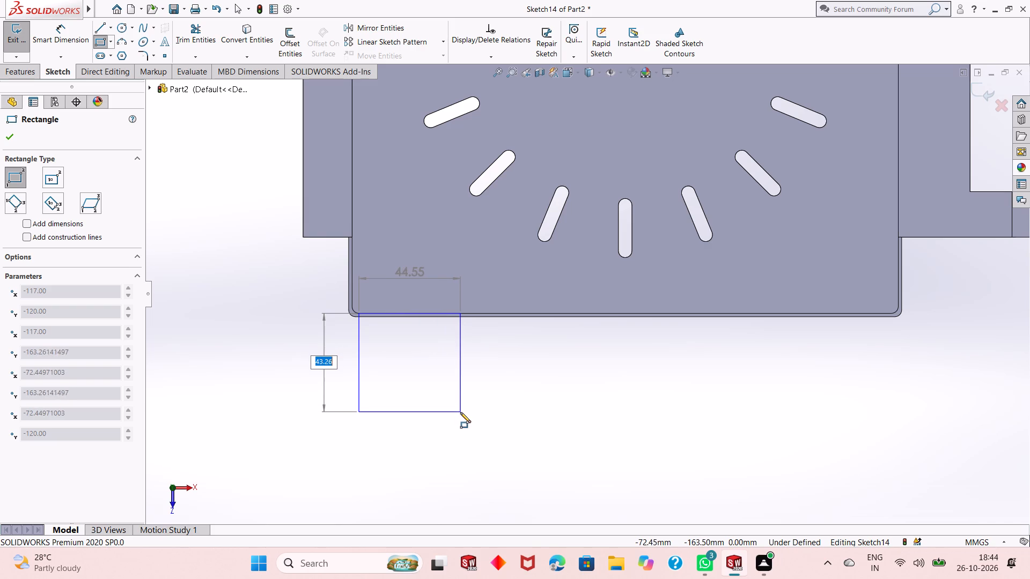
left_click(462, 412)
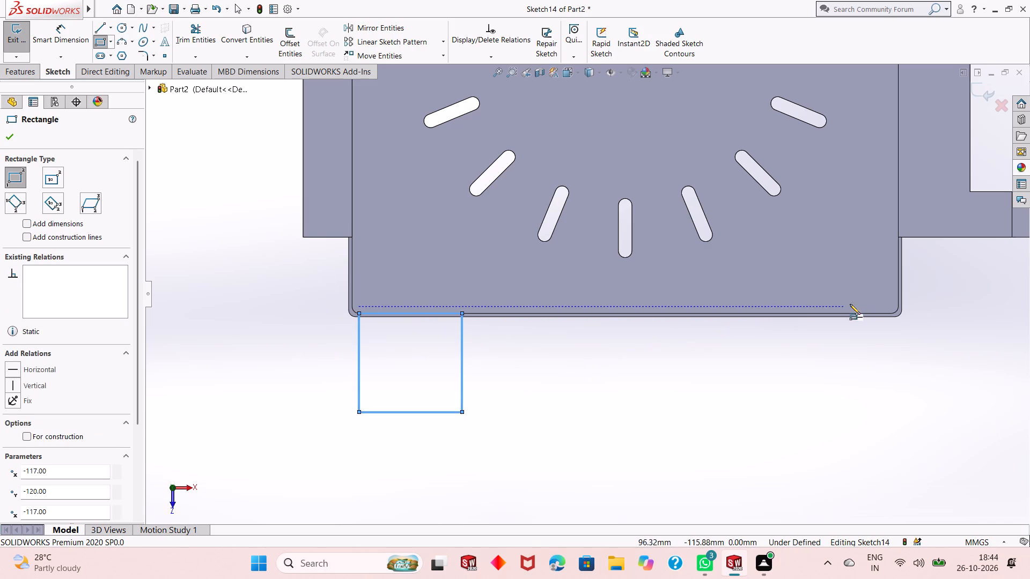
Sketch a second corner rectangle about 43 mm wide, outward from the two-tab end of the +Z wall rim.
left_click(891, 311)
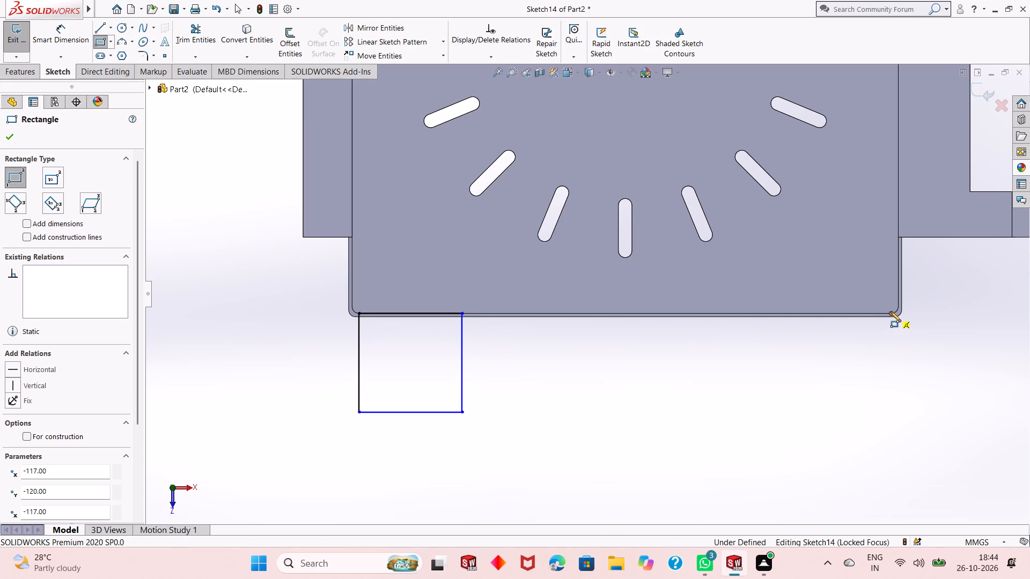
left_click(793, 413)
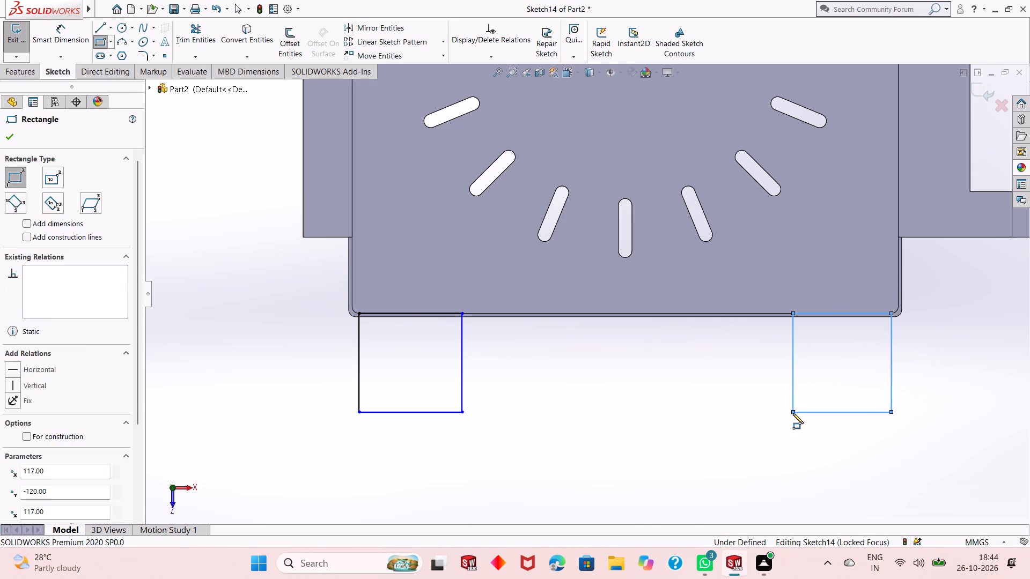
key("Escape")
key("Escape")
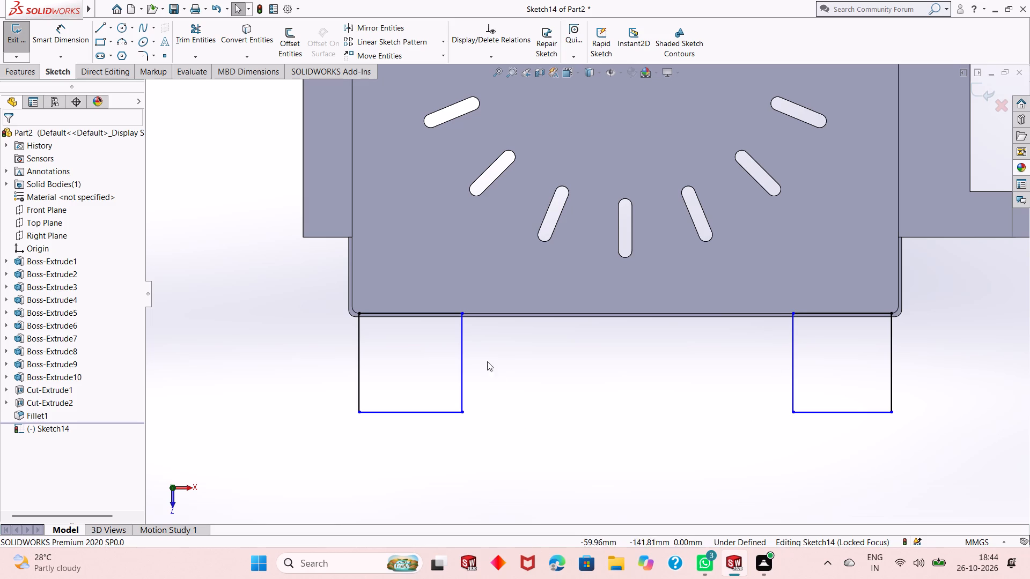
Dimension the outer edges of both rectangles, setting each rectangle's width to 40 mm.
left_click(48, 34)
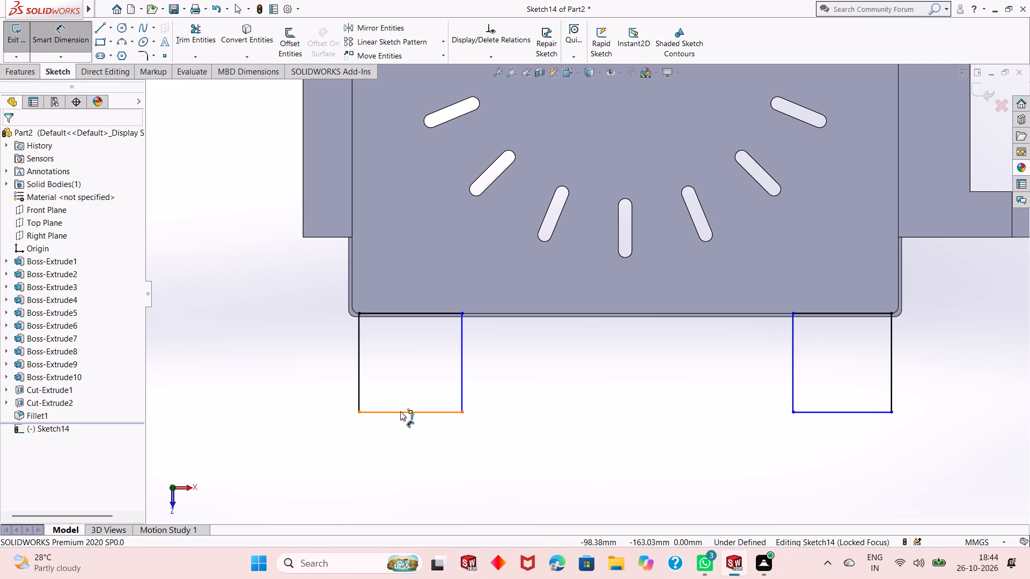
left_click(400, 411)
left_click(400, 452)
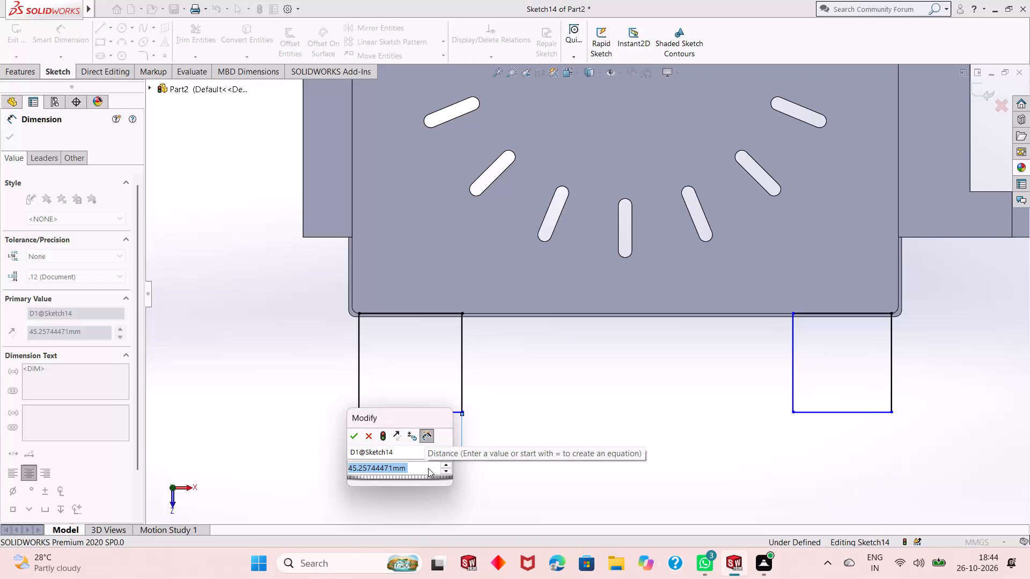
type("40")
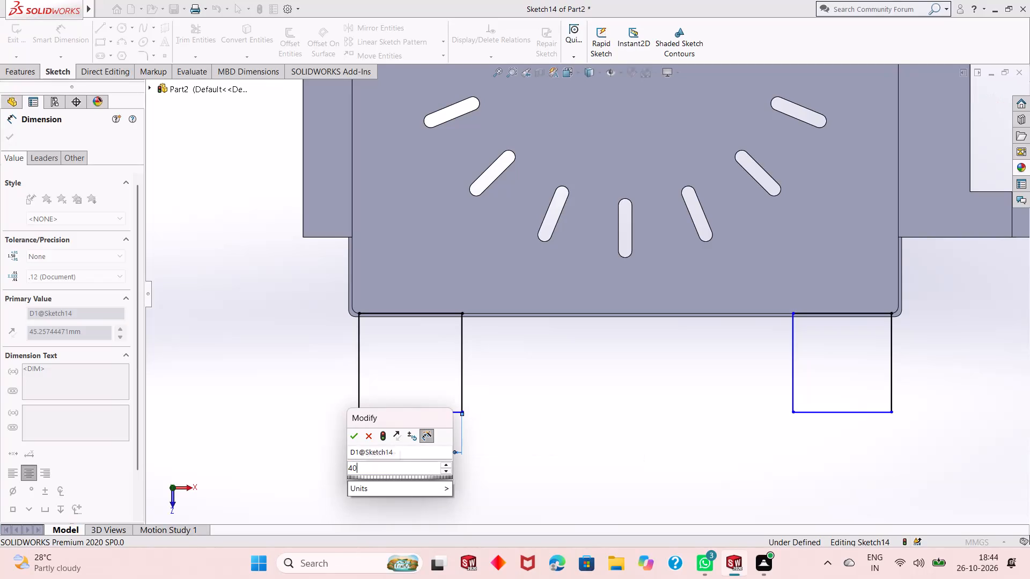
key("Return")
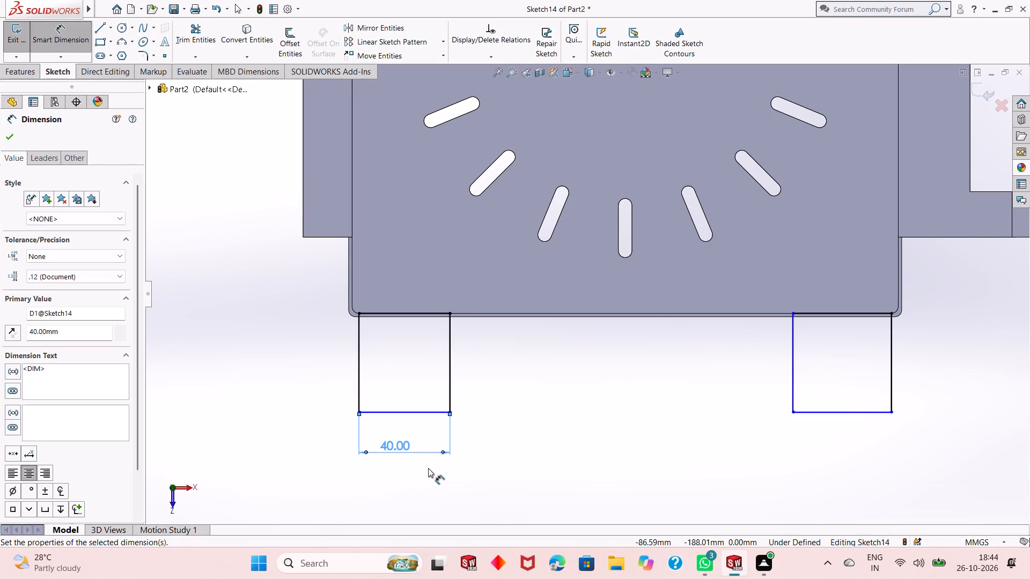
left_click(858, 413)
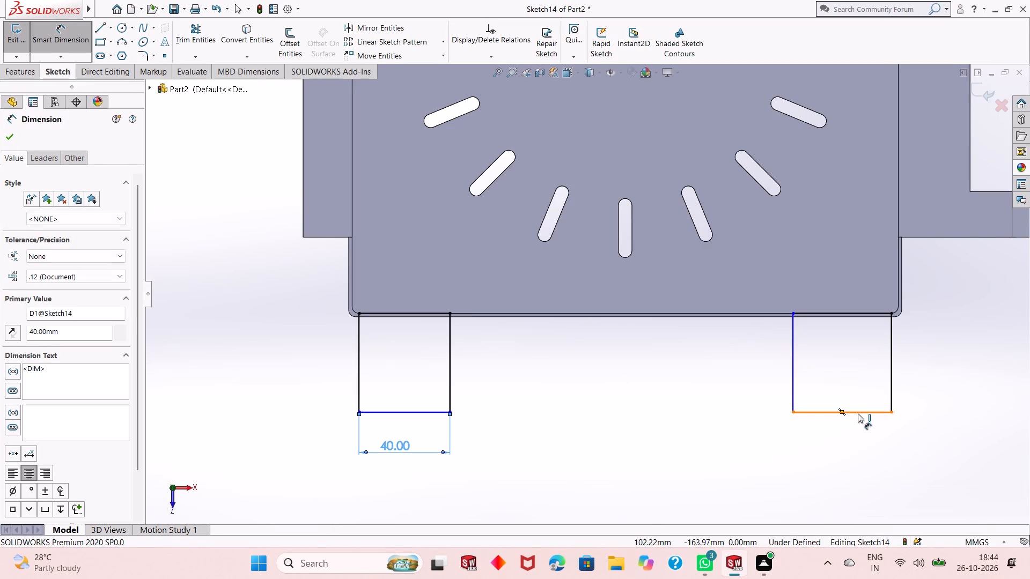
left_click(876, 484)
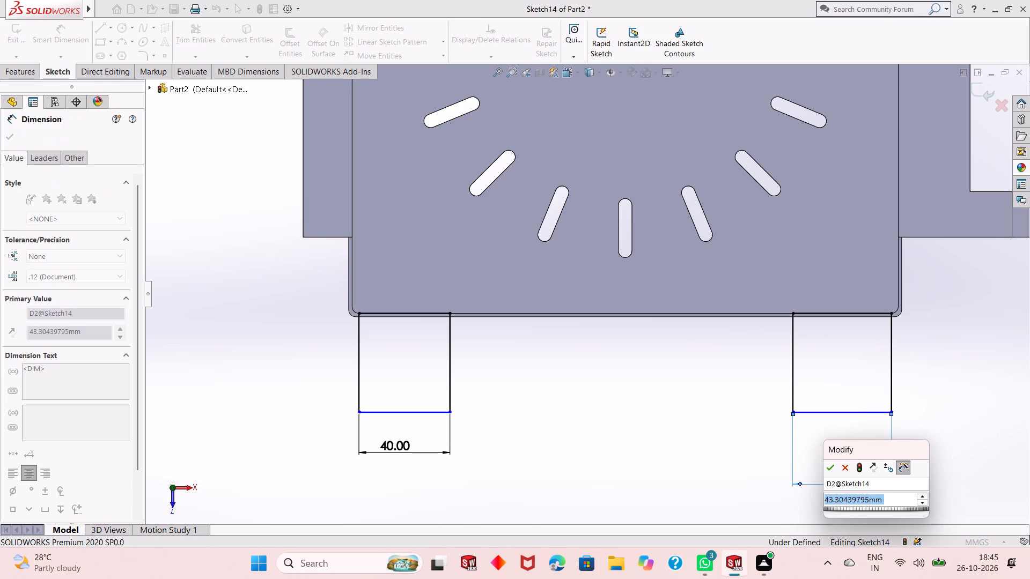
type("40")
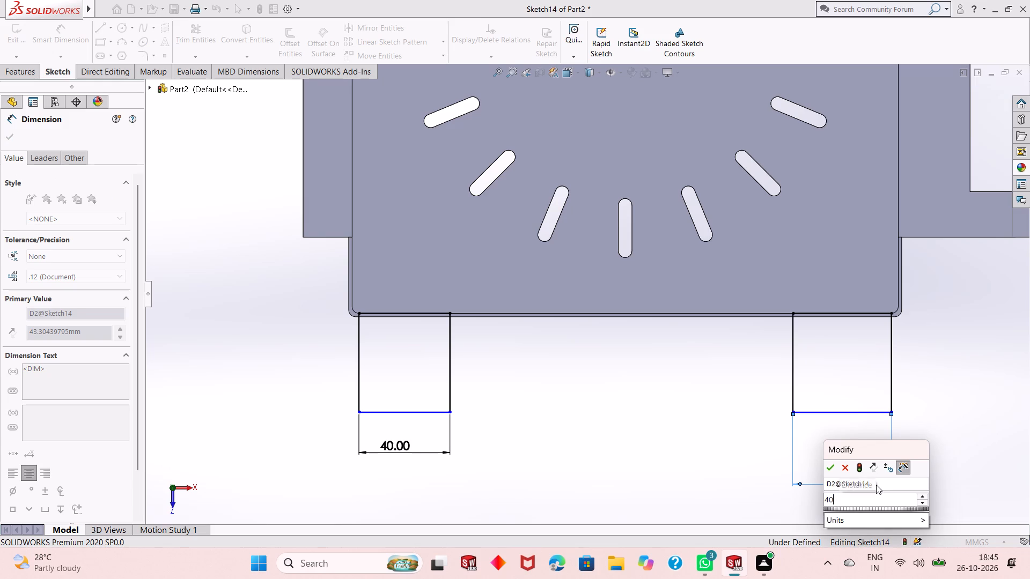
key("Return")
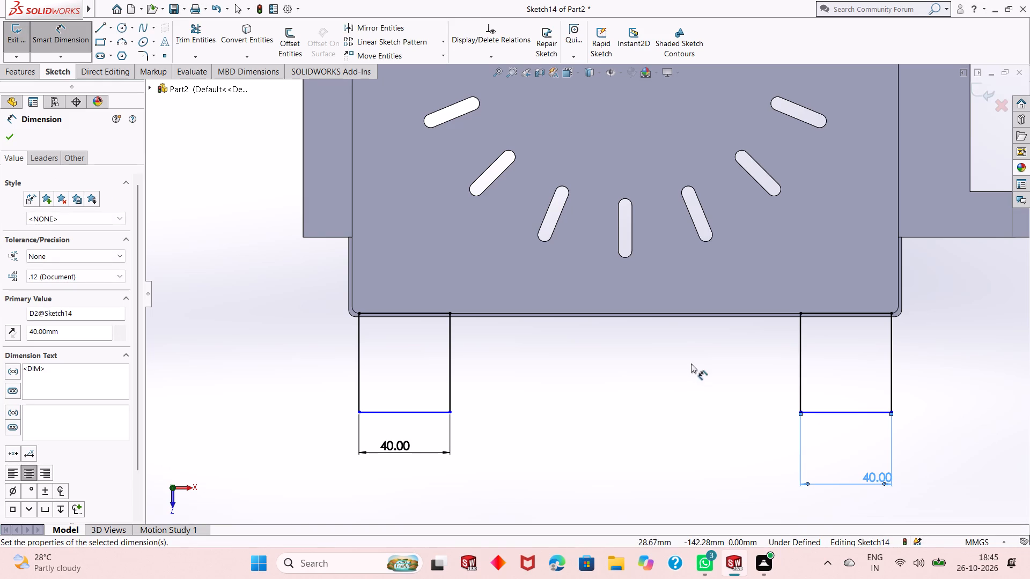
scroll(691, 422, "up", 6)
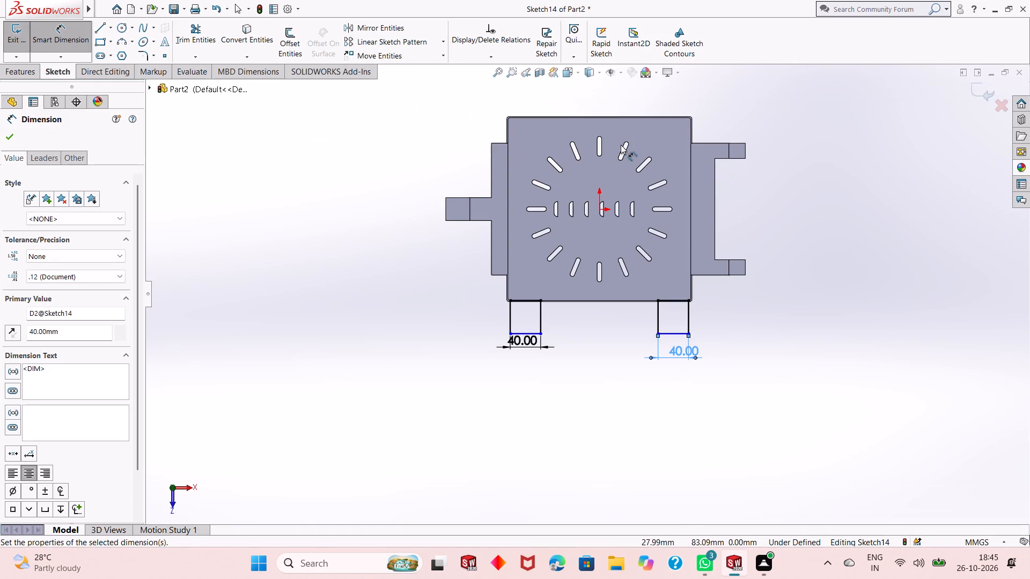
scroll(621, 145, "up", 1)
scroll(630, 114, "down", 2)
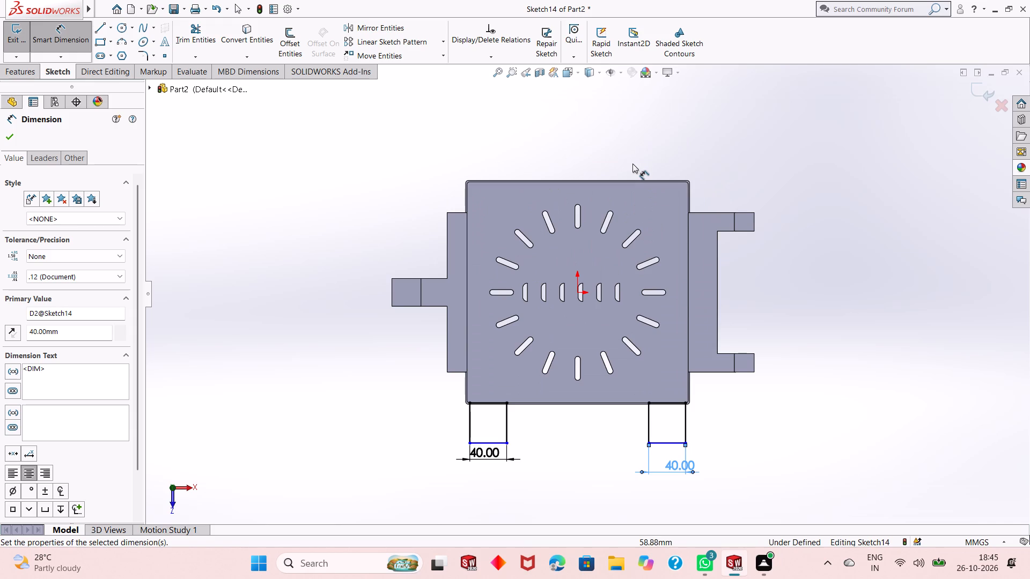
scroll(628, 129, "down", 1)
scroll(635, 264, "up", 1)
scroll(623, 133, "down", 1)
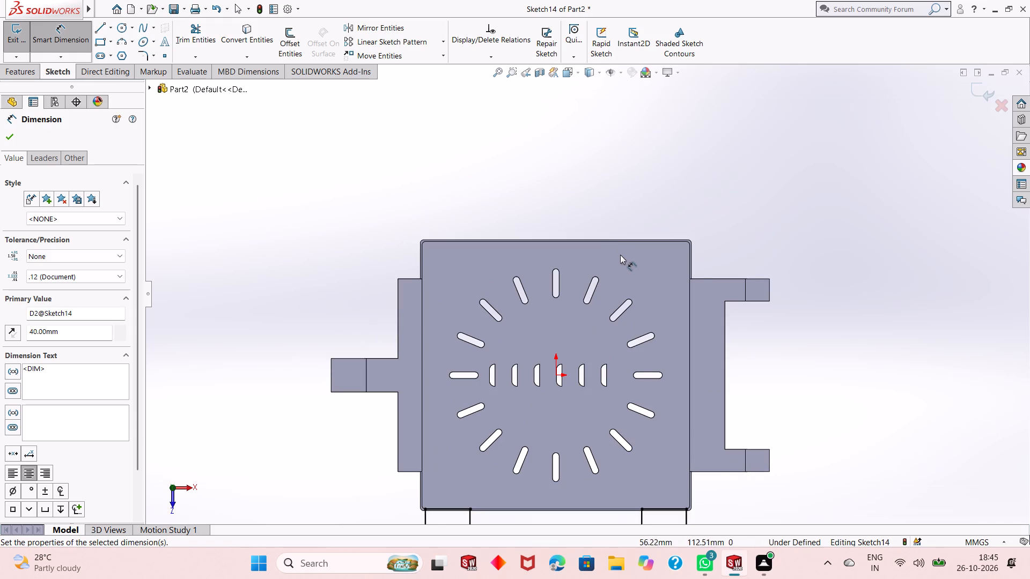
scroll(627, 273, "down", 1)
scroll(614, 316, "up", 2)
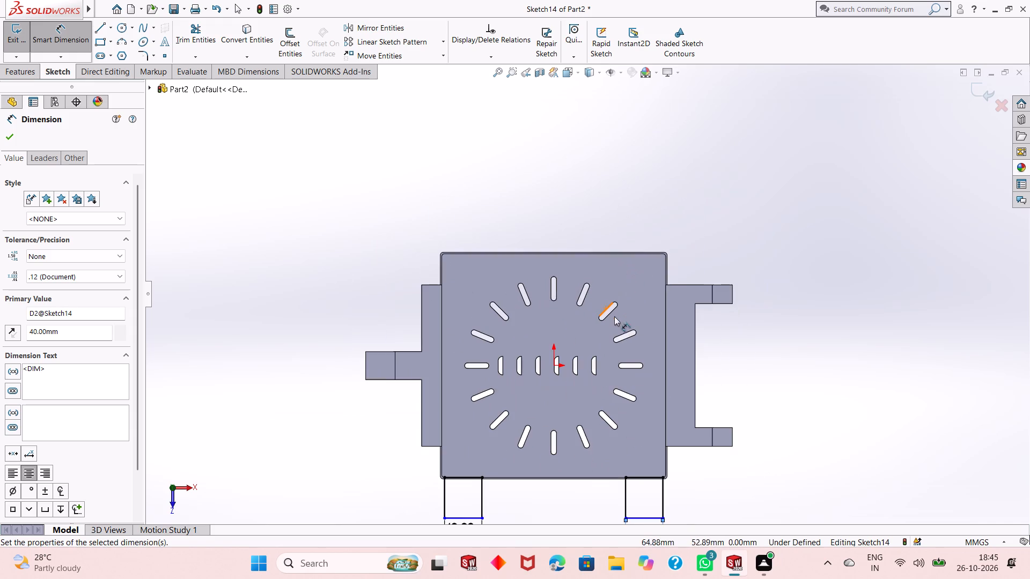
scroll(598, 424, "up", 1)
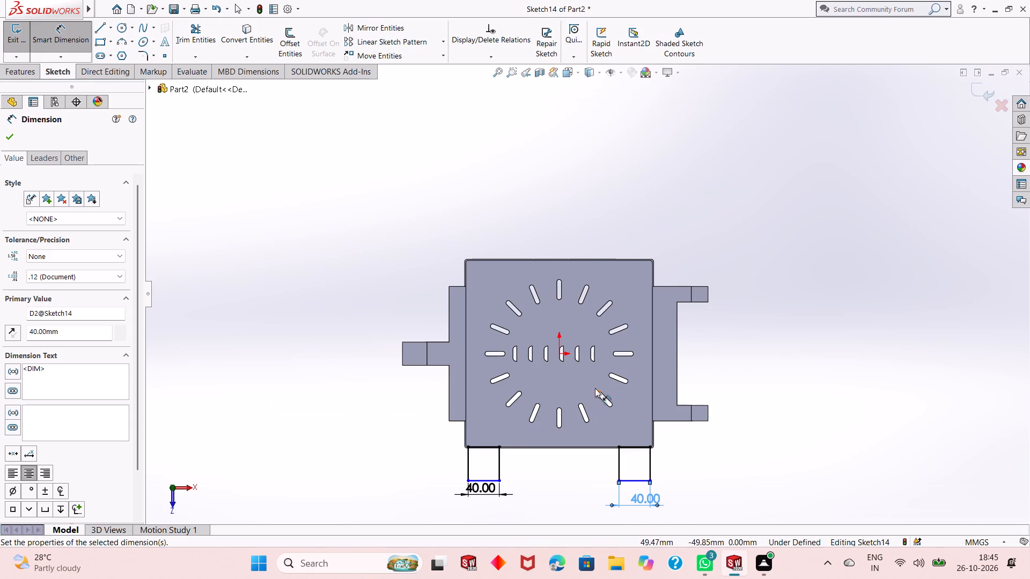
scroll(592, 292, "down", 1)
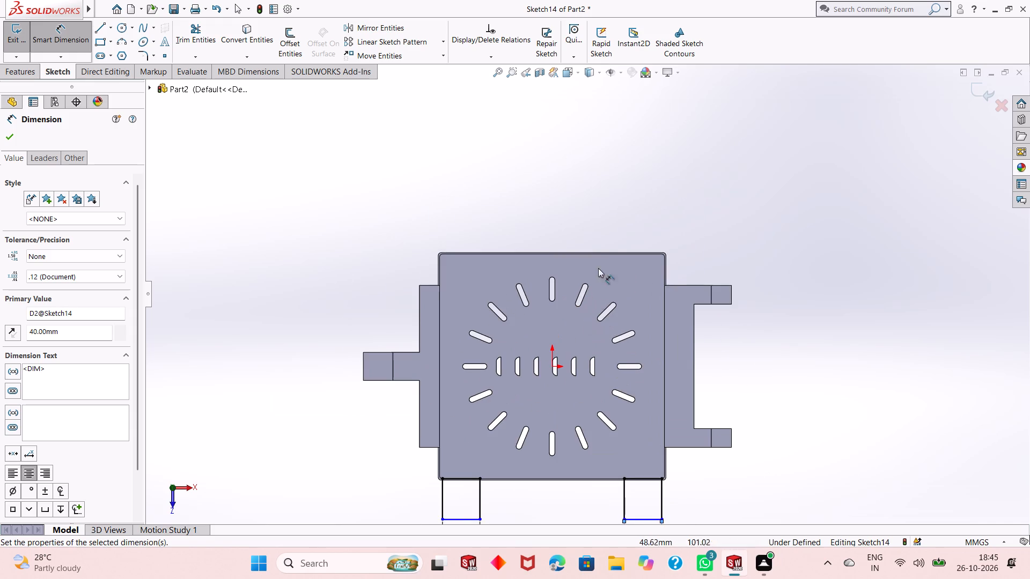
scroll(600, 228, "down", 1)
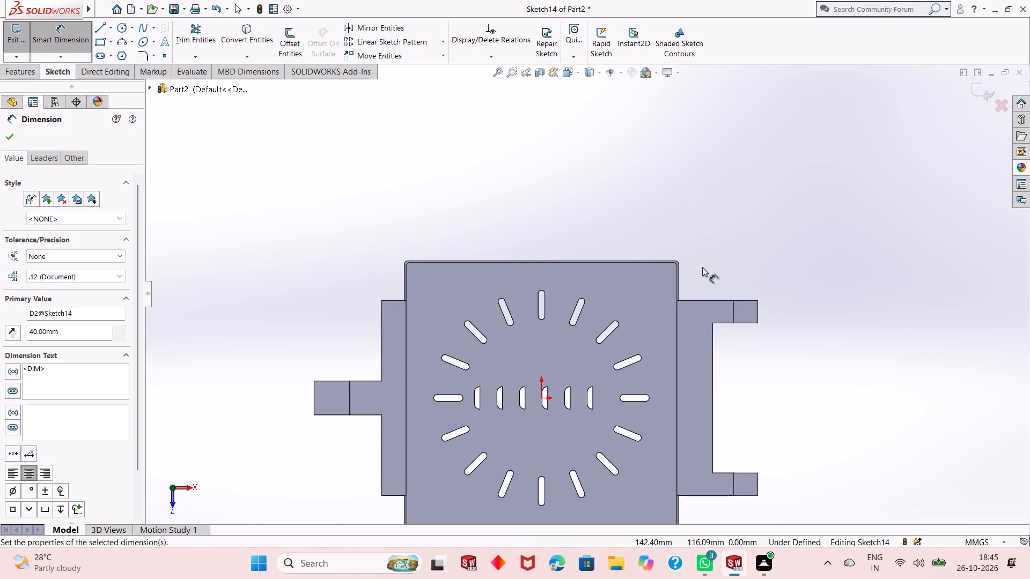
Sketch a corner rectangle about 50 mm wide and 45 mm deep, outward from the -Z wall rim's single-tab end where the corner rounding starts.
scroll(704, 276, "down", 2)
key("Escape")
key("Escape")
key("Escape")
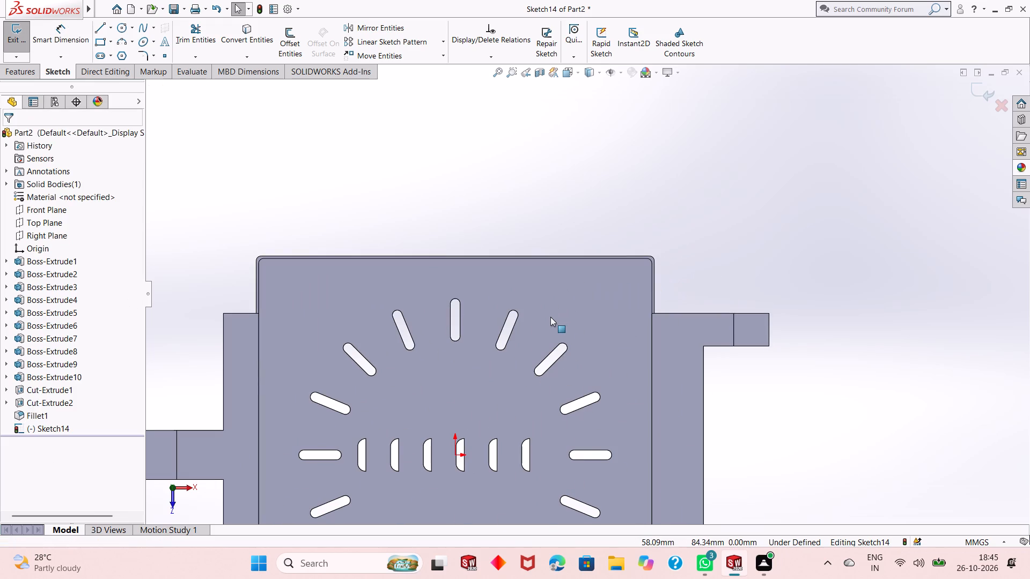
key("Escape")
key("Escape")
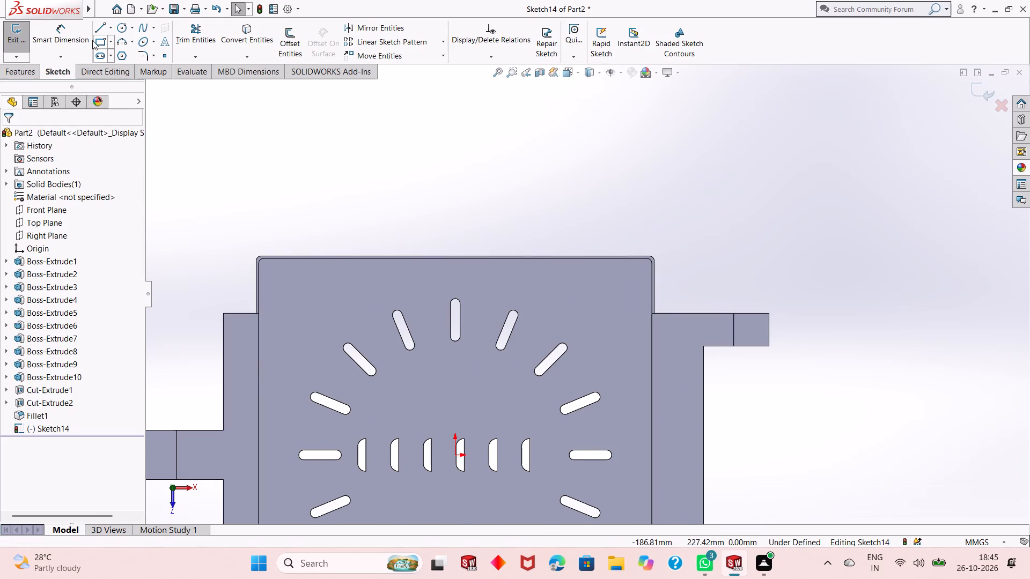
left_click(98, 43)
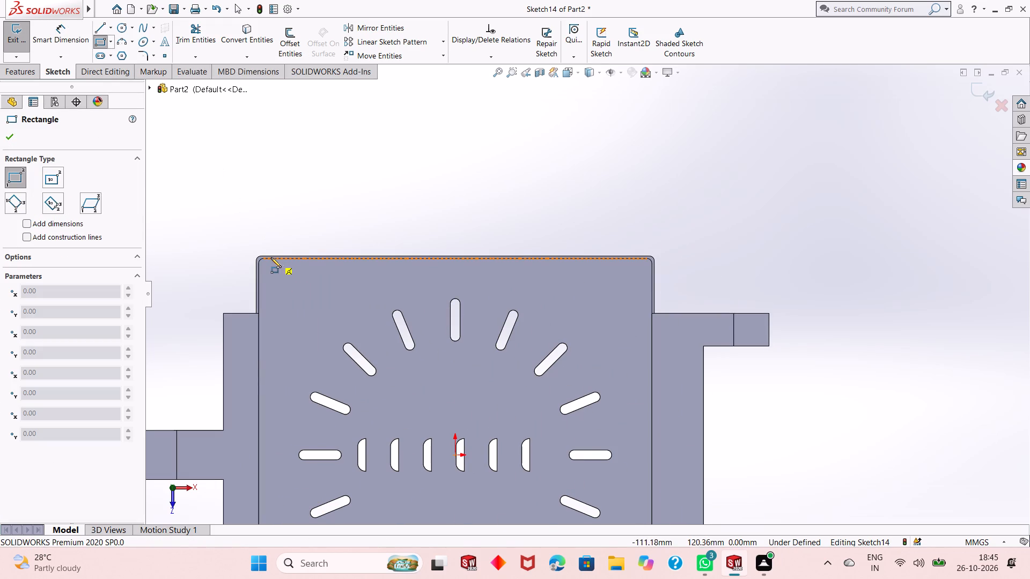
left_click(264, 257)
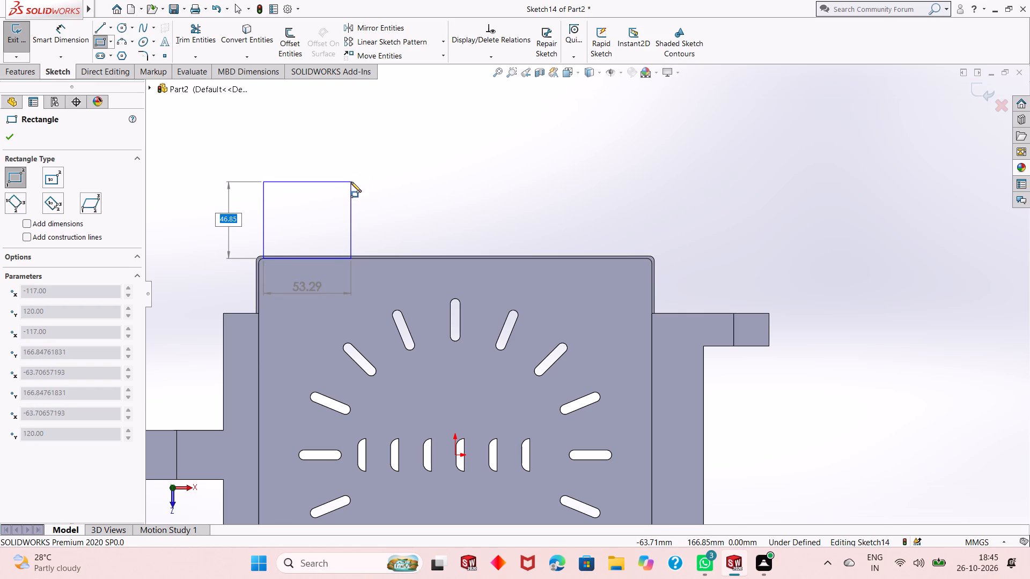
left_click(346, 184)
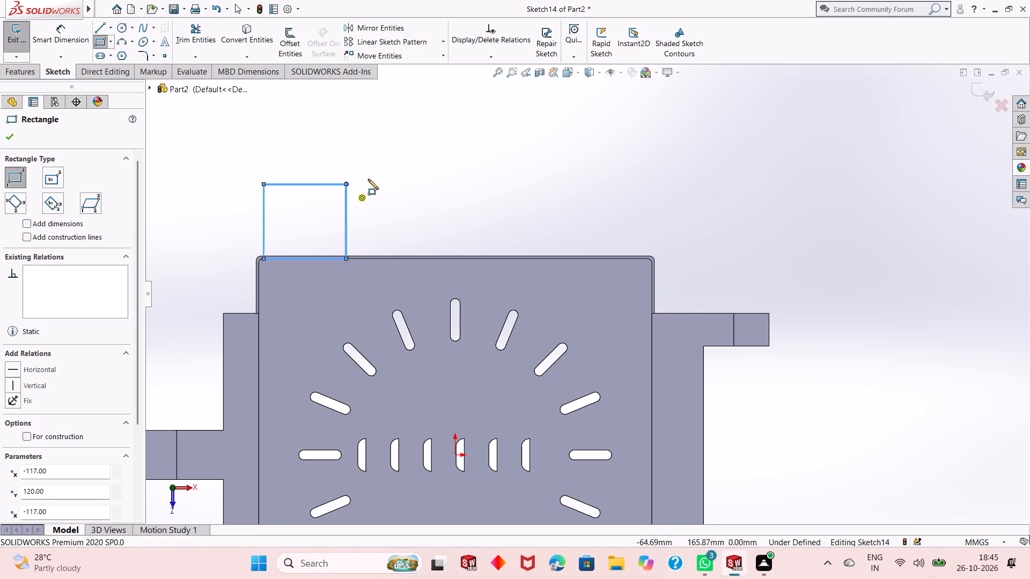
Sketch a second corner rectangle about 58 mm wide and 45 mm deep, outward from the two-tab end of the -Z wall rim.
left_click(648, 259)
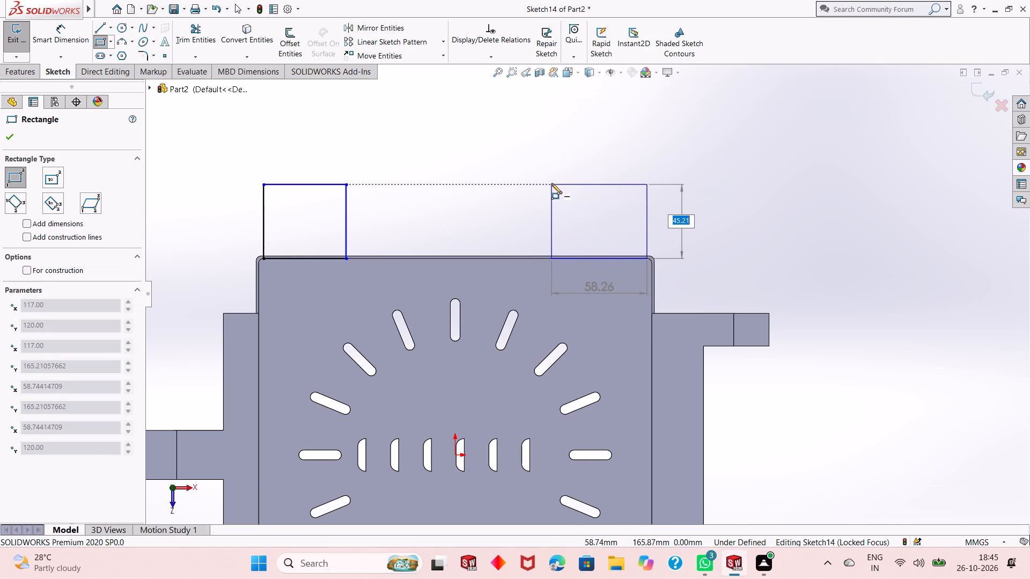
left_click(552, 183)
right_click(771, 182)
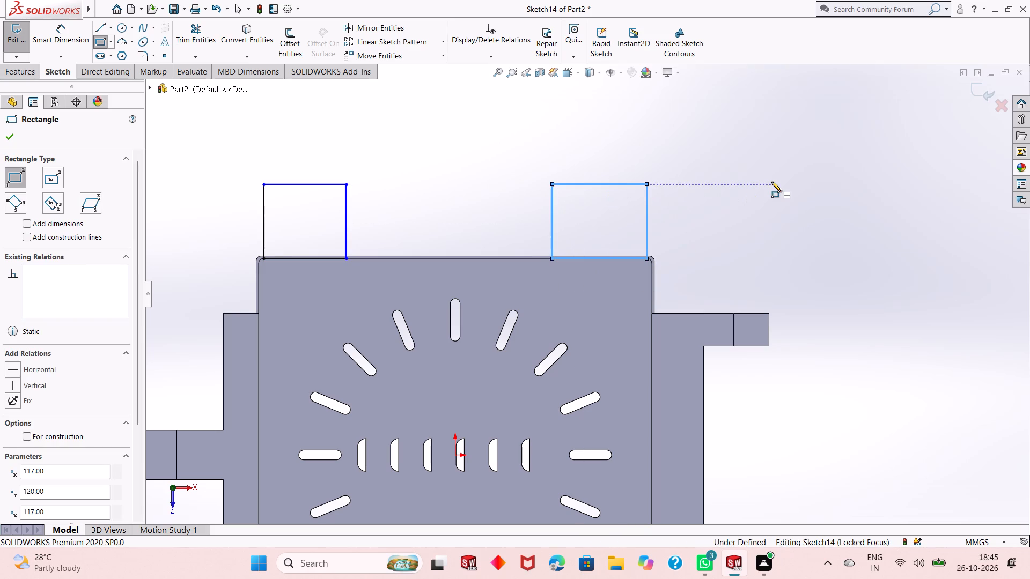
left_click(800, 190)
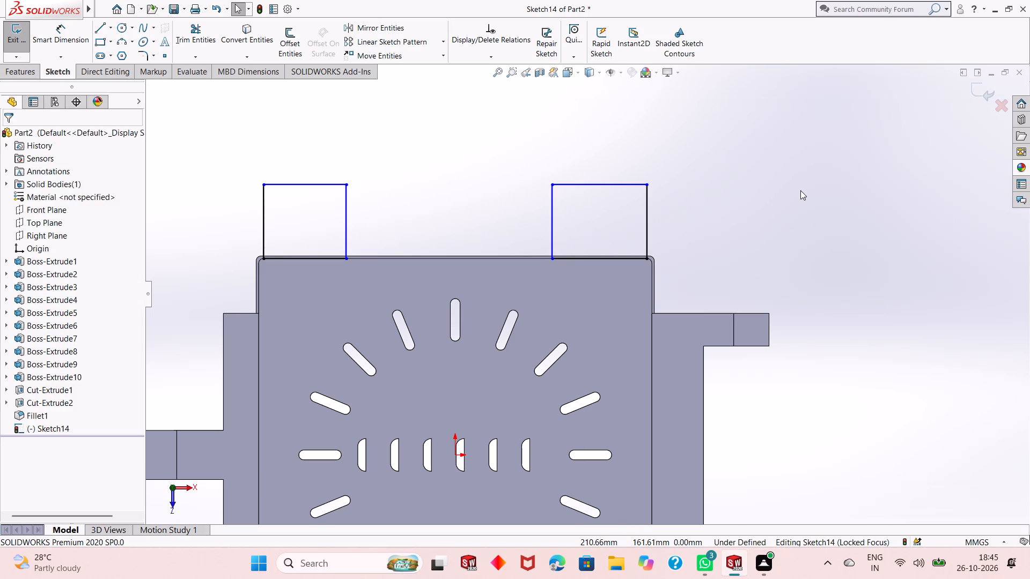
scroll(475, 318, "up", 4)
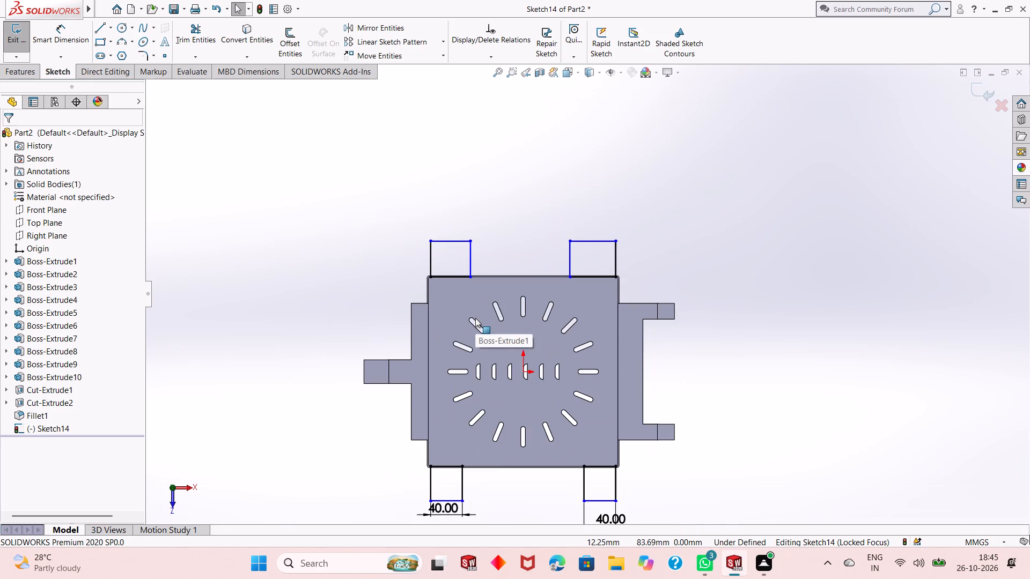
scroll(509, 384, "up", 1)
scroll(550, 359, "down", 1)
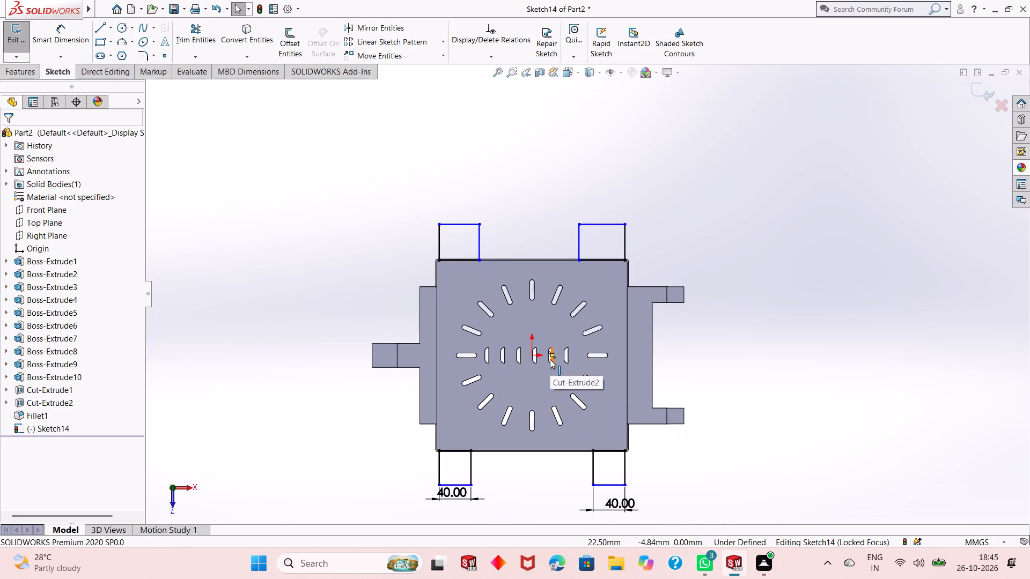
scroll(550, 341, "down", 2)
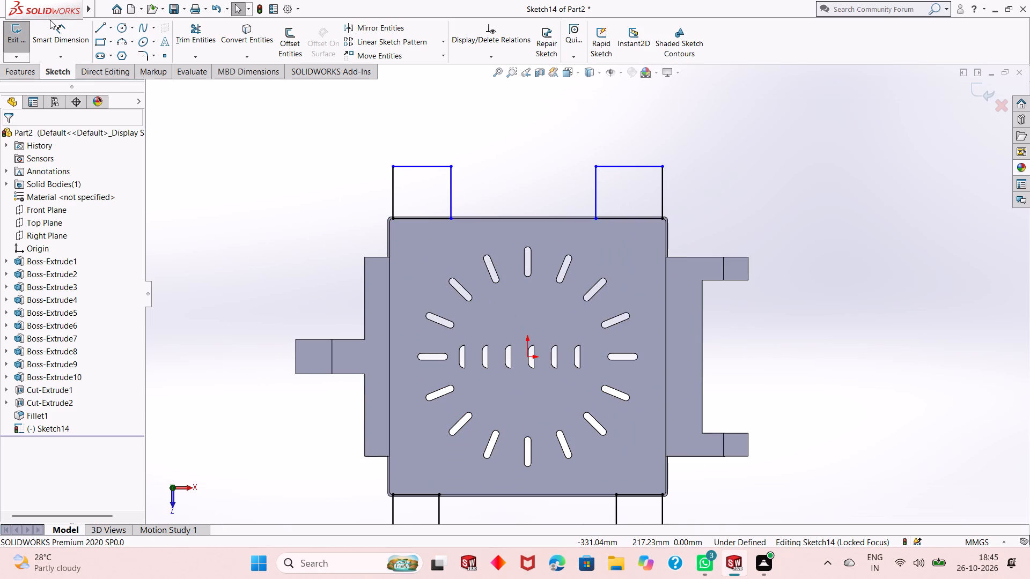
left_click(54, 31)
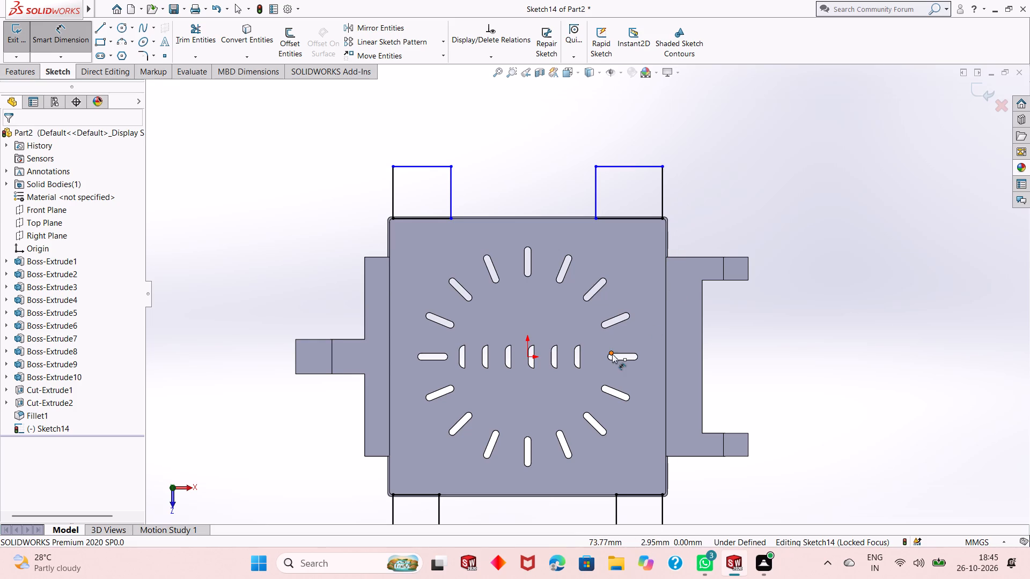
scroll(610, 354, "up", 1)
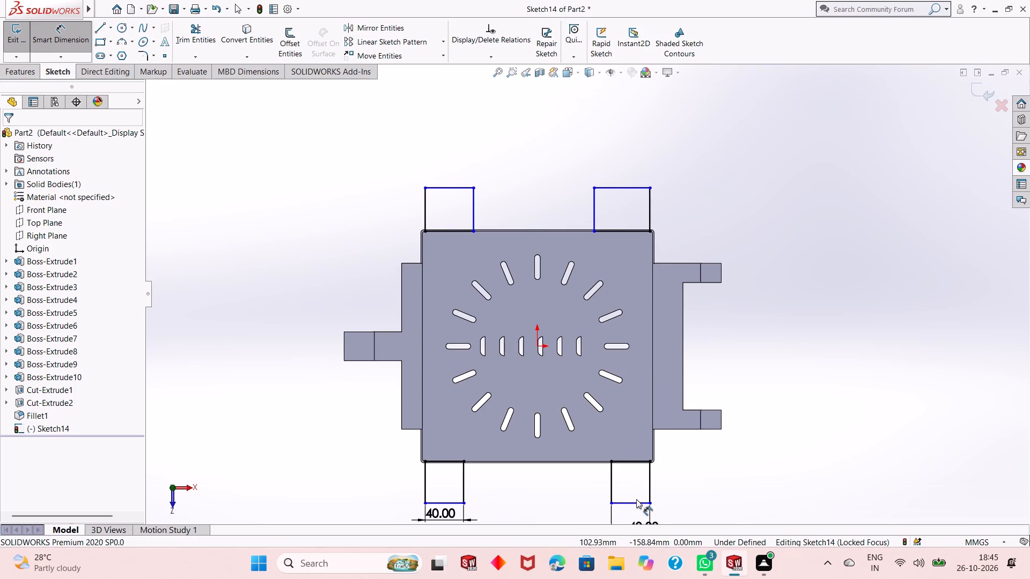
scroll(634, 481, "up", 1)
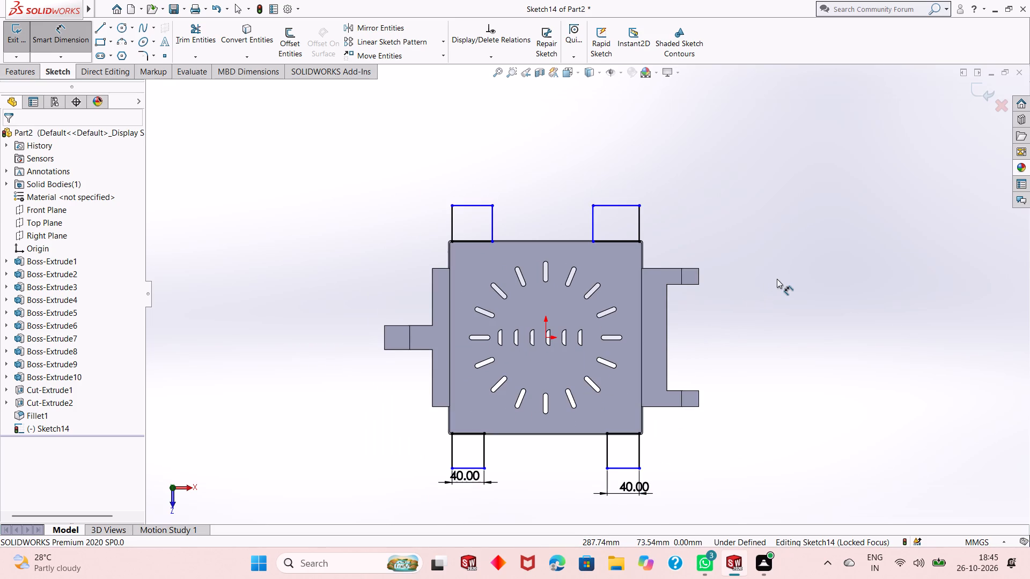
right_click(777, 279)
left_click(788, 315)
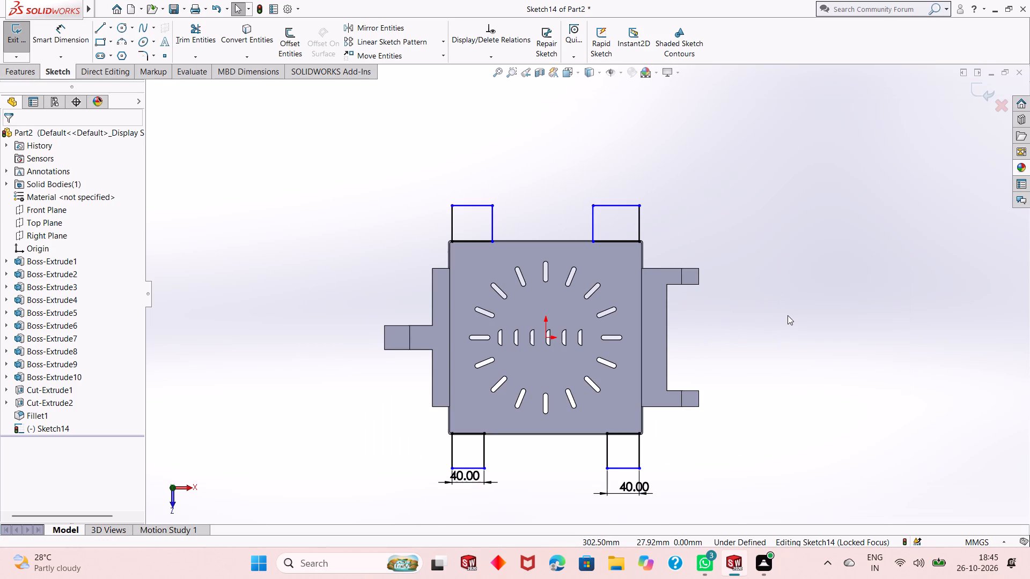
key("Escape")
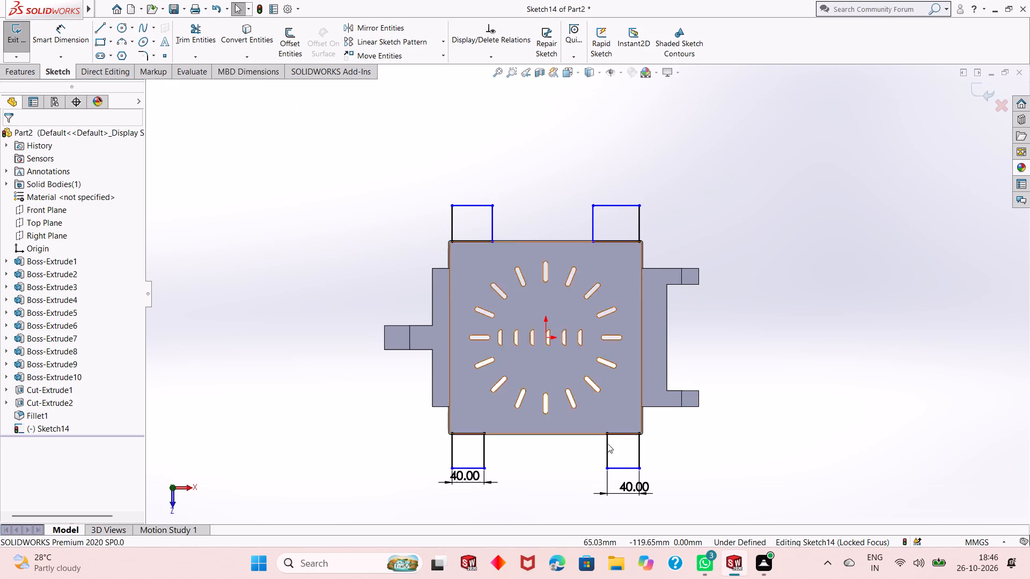
Delete the 40 mm width dimension from the +Z rectangle at the two-tab end.
right_click(632, 489)
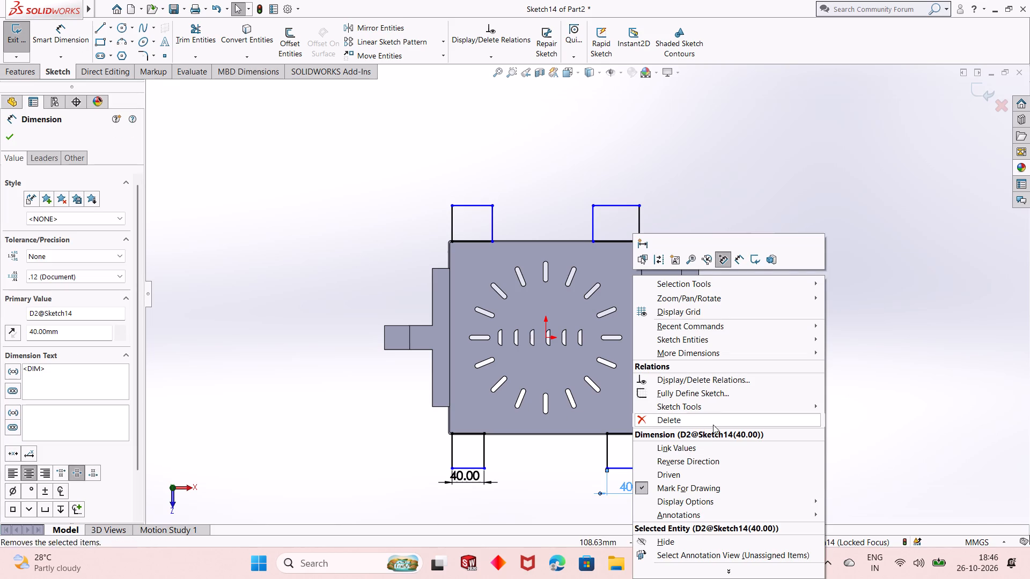
left_click(711, 416)
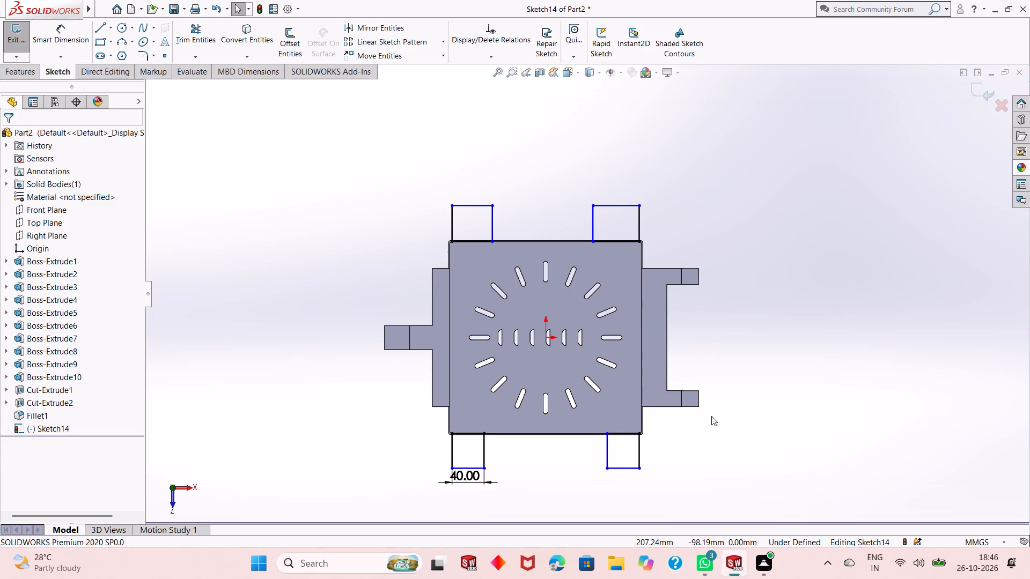
Add an Equal relation between the outer edges of all four rectangles on the +Z and -Z sides.
scroll(623, 457, "down", 1)
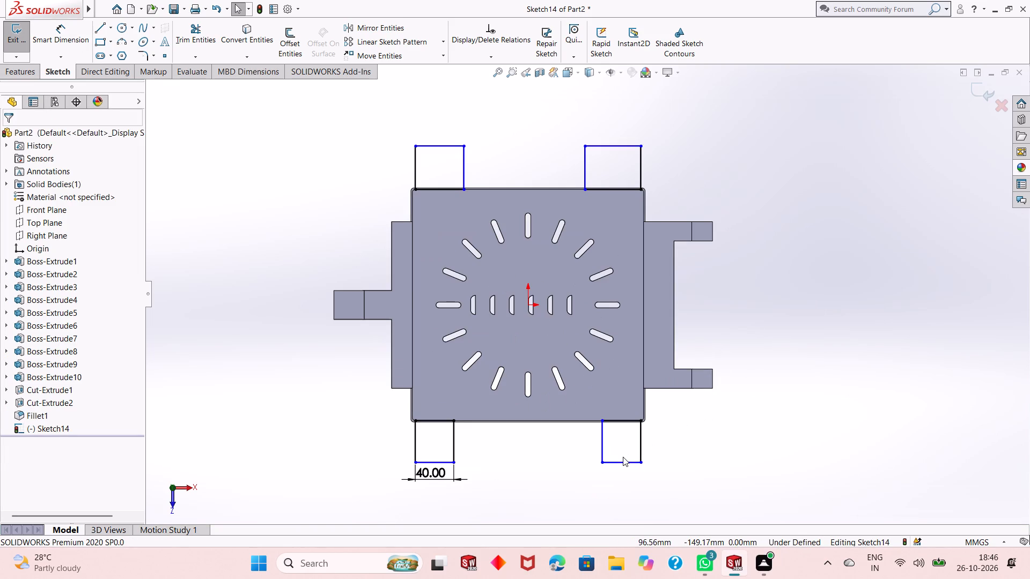
scroll(623, 457, "down", 1)
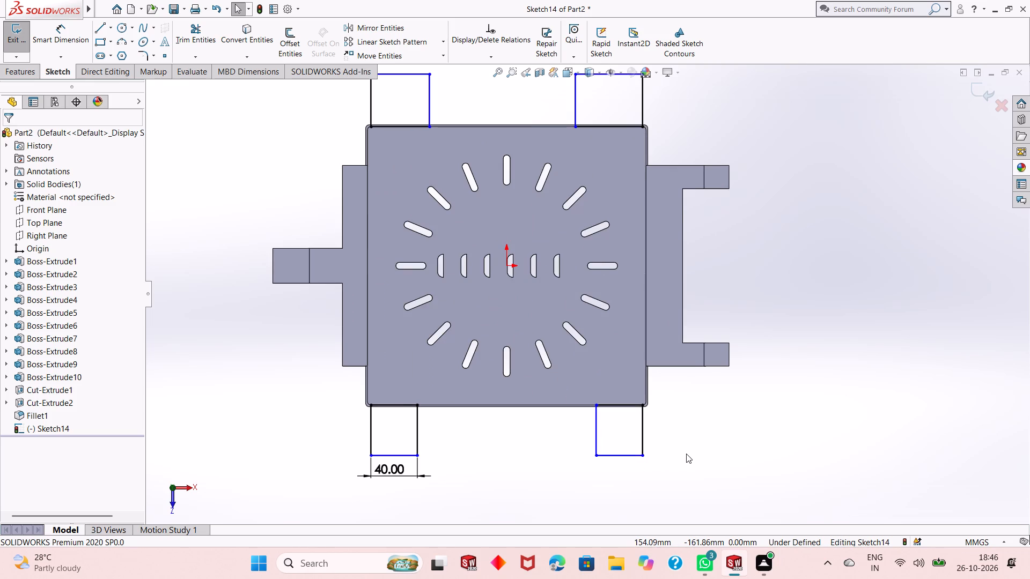
scroll(686, 454, "up", 1)
scroll(587, 337, "up", 1)
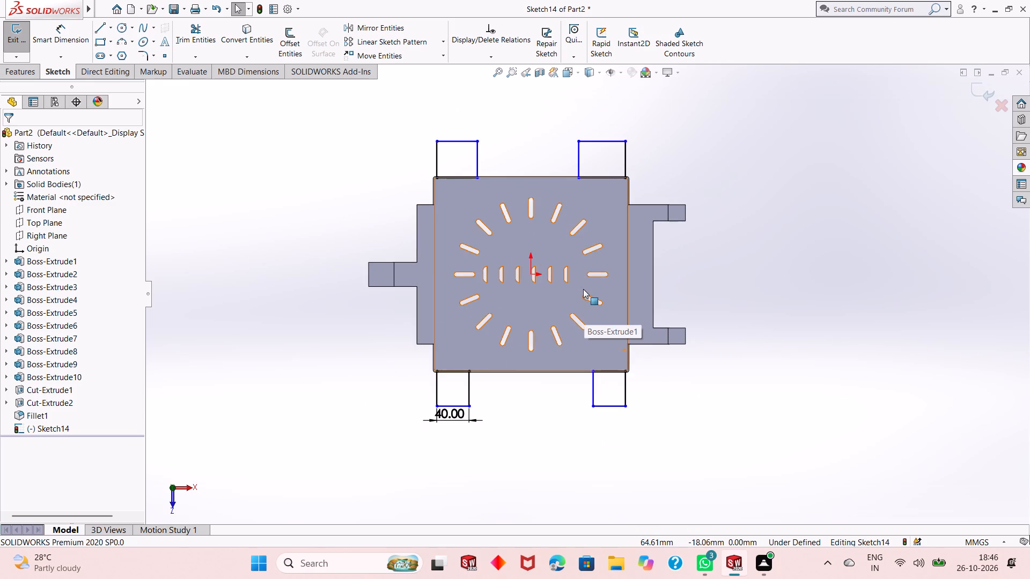
scroll(583, 289, "down", 1)
key("Escape")
key("Escape")
key("Escape")
key("Escape")
key("Escape")
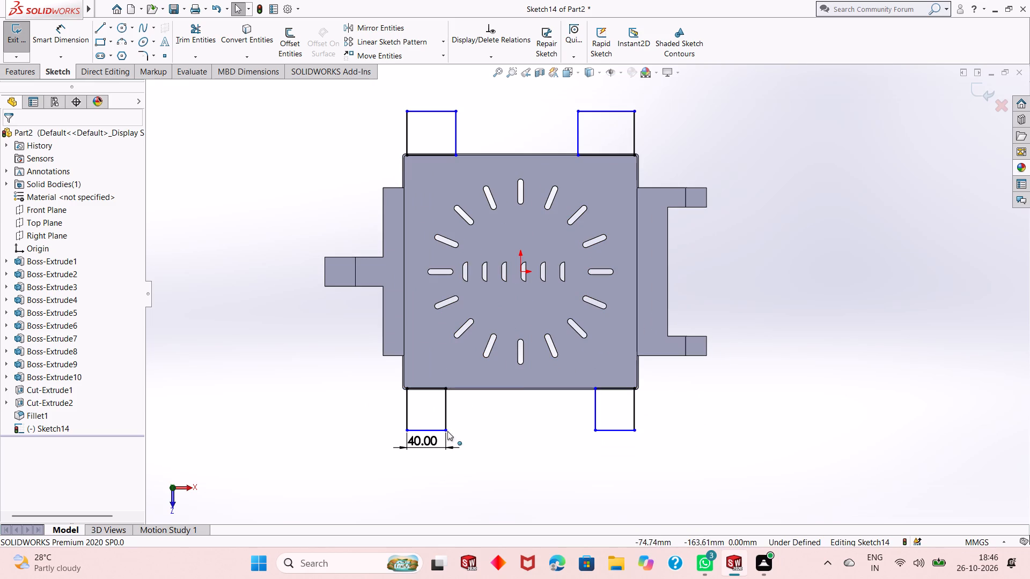
left_click(434, 431)
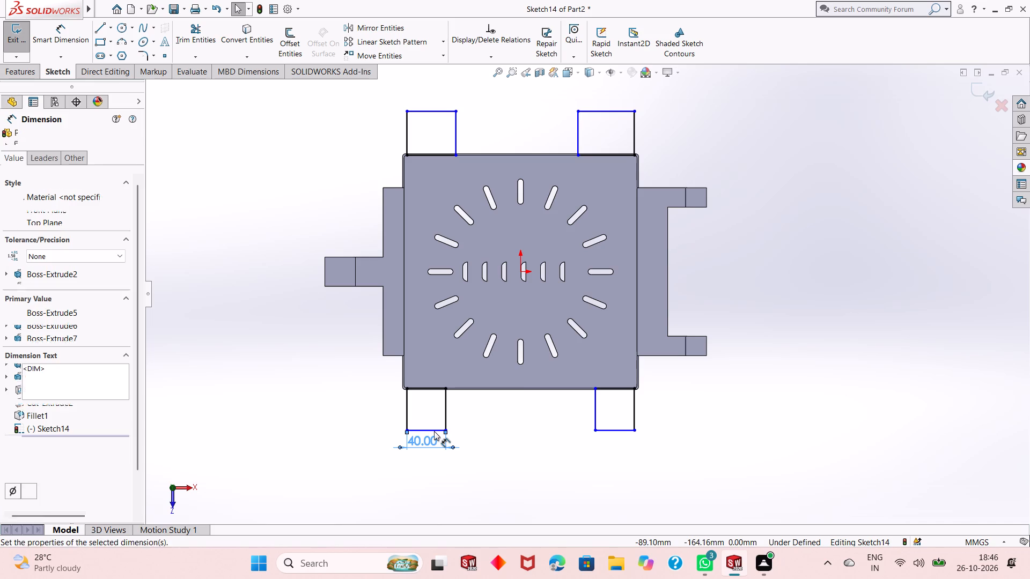
key("Escape")
key("Escape")
key("Escape")
key("Escape")
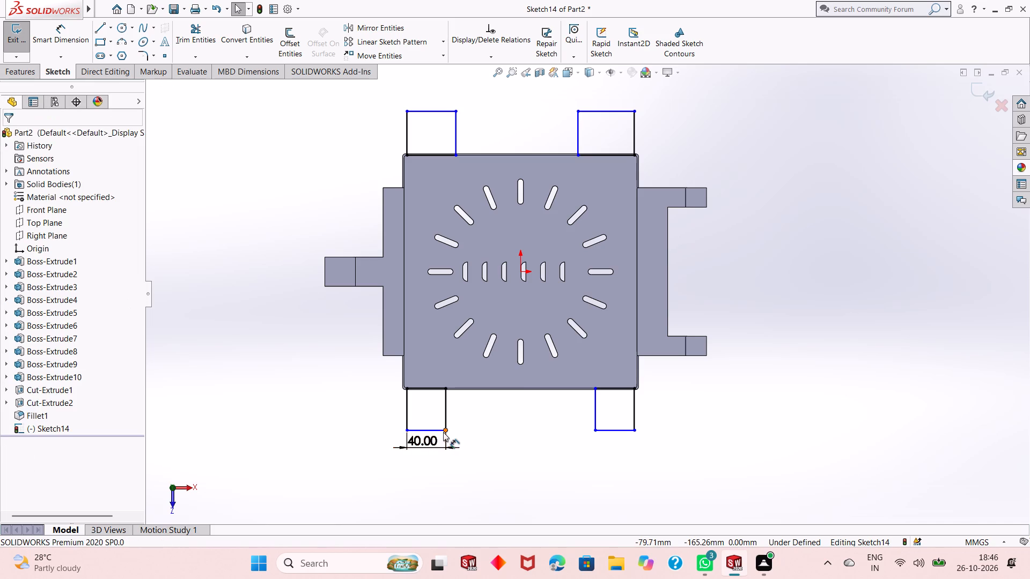
left_click(433, 428)
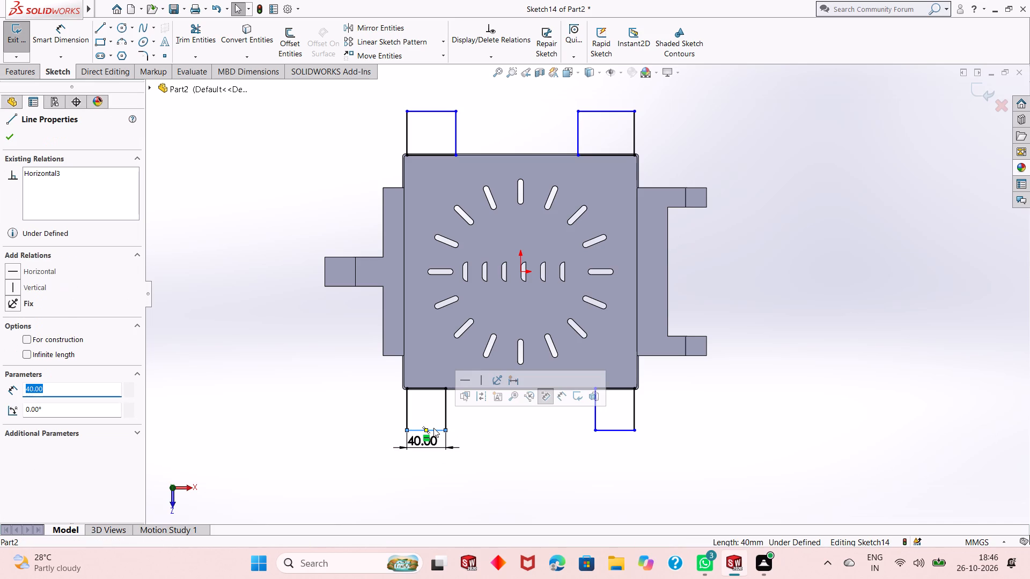
left_click(613, 427, "ctrl")
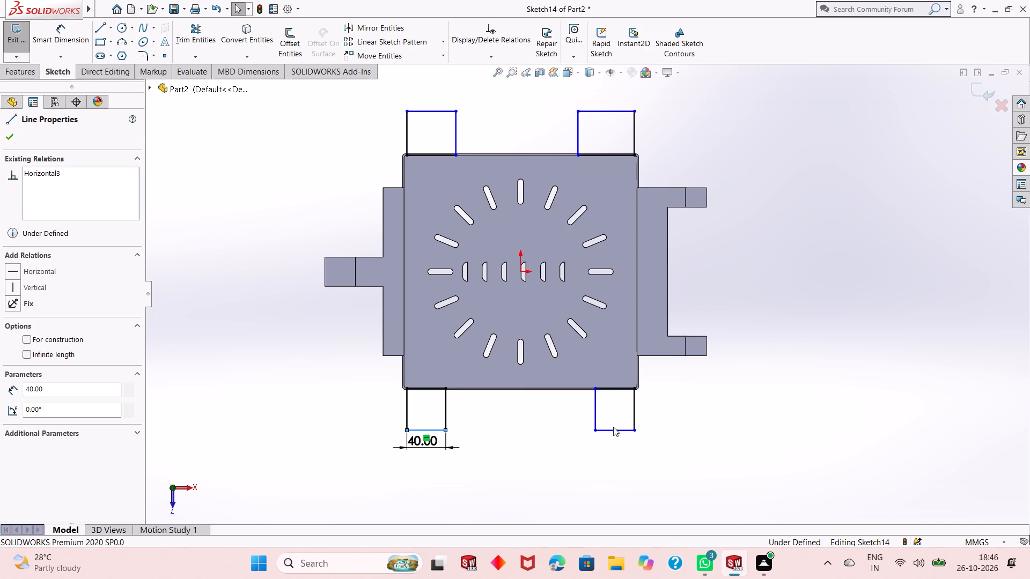
left_click(613, 428, "ctrl")
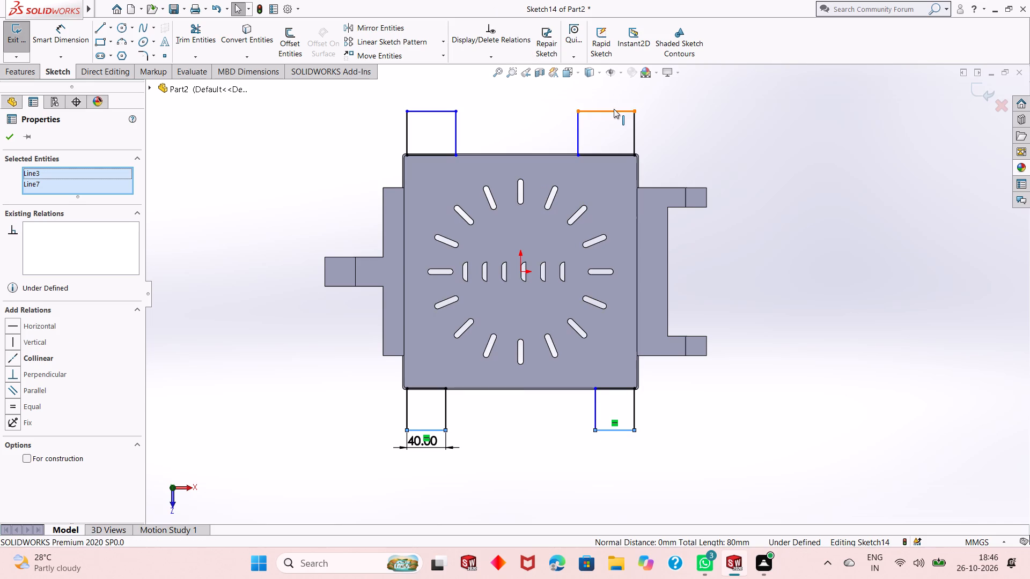
left_click(614, 112, "ctrl")
left_click(430, 114, "ctrl")
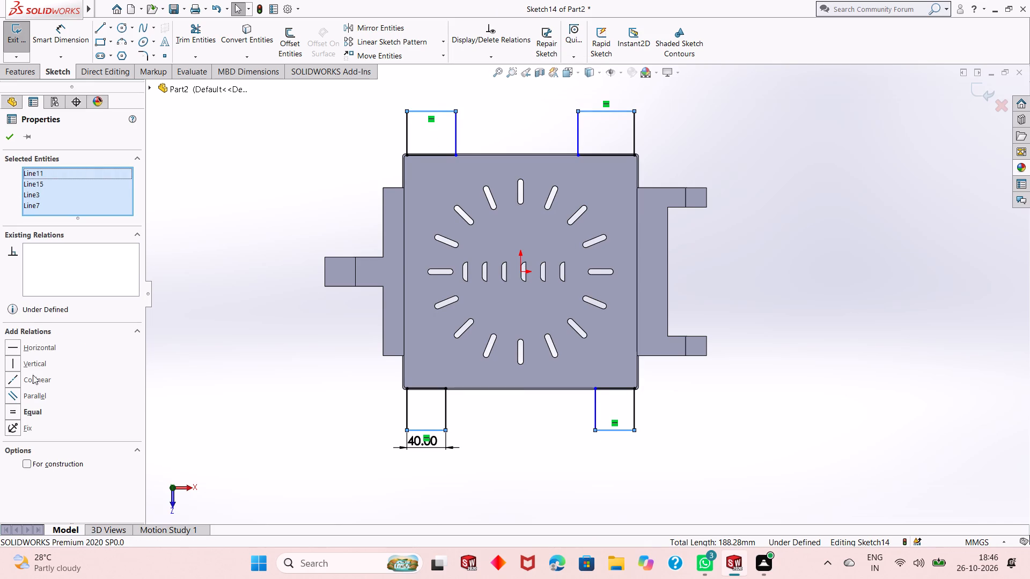
left_click(20, 409)
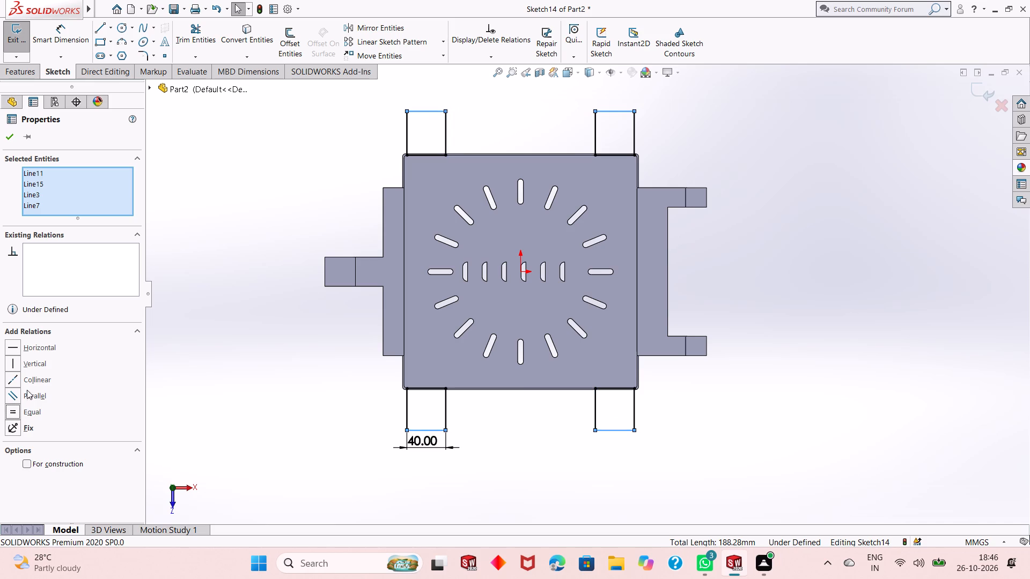
left_click(9, 142)
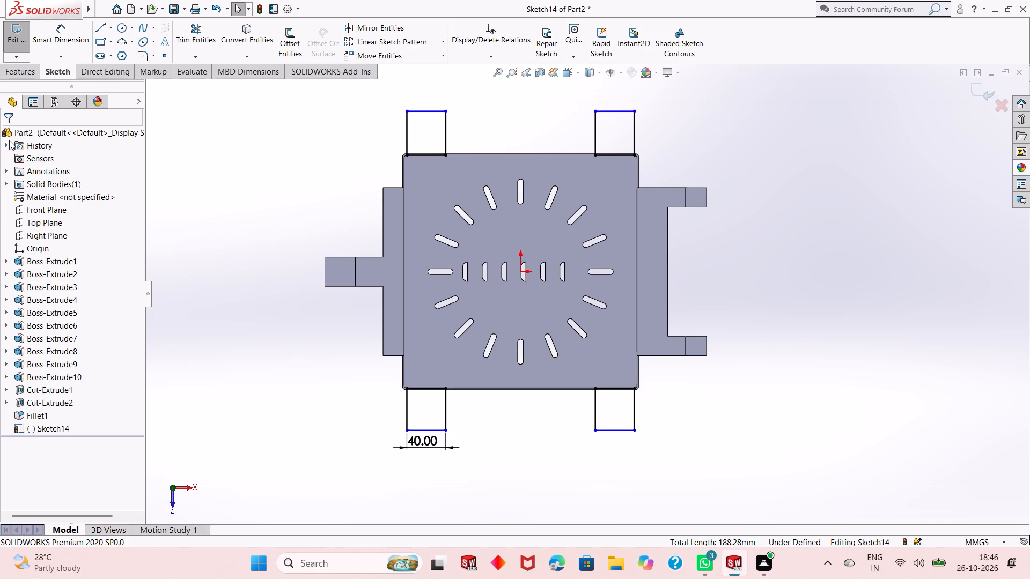
Dimension the outer side edge of the -Z rectangle at the single-tab end, setting its depth to 25+22.5 mm.
left_click(76, 40)
left_click(404, 128)
left_click(343, 137)
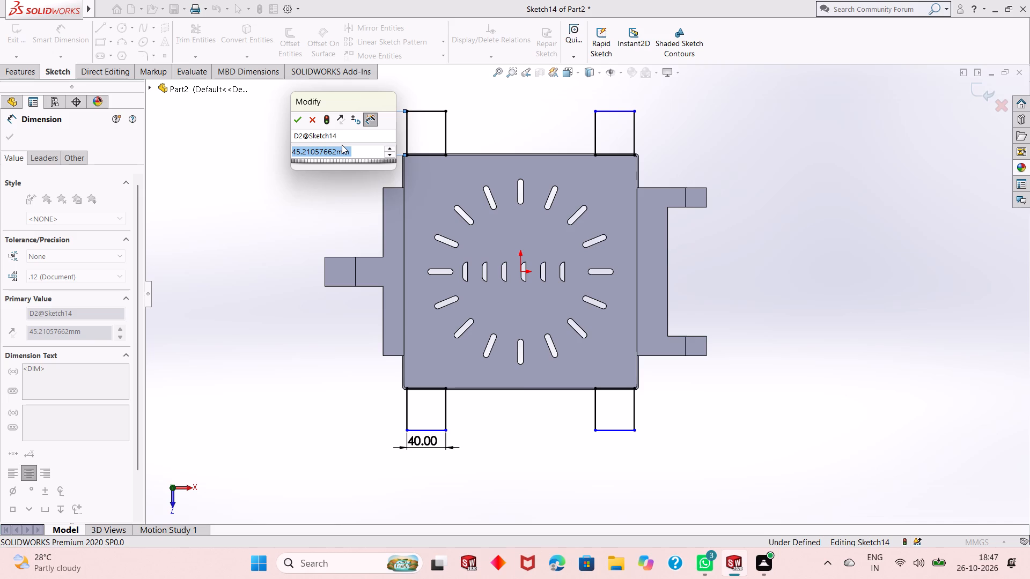
type("25+22.5")
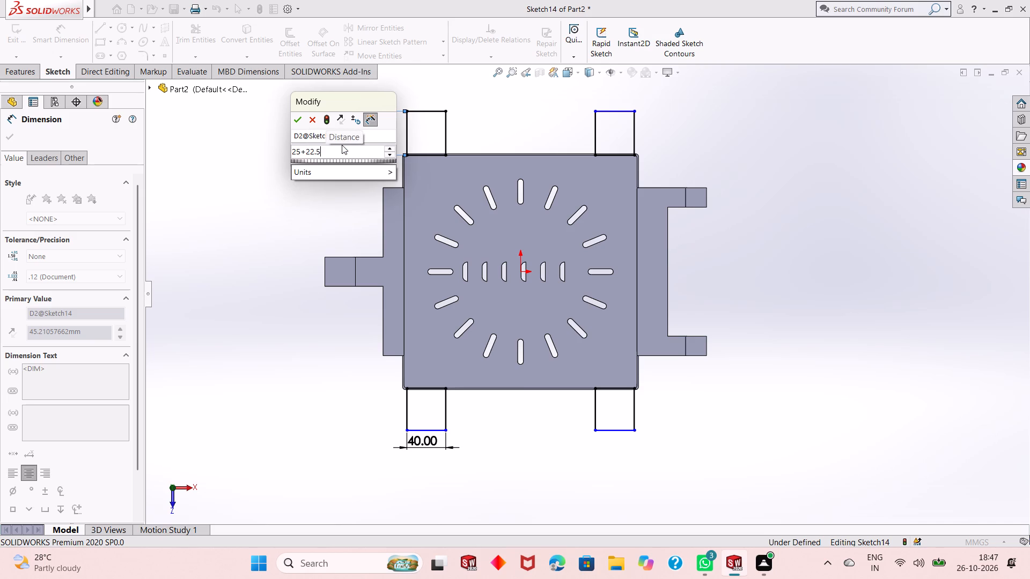
key("Return")
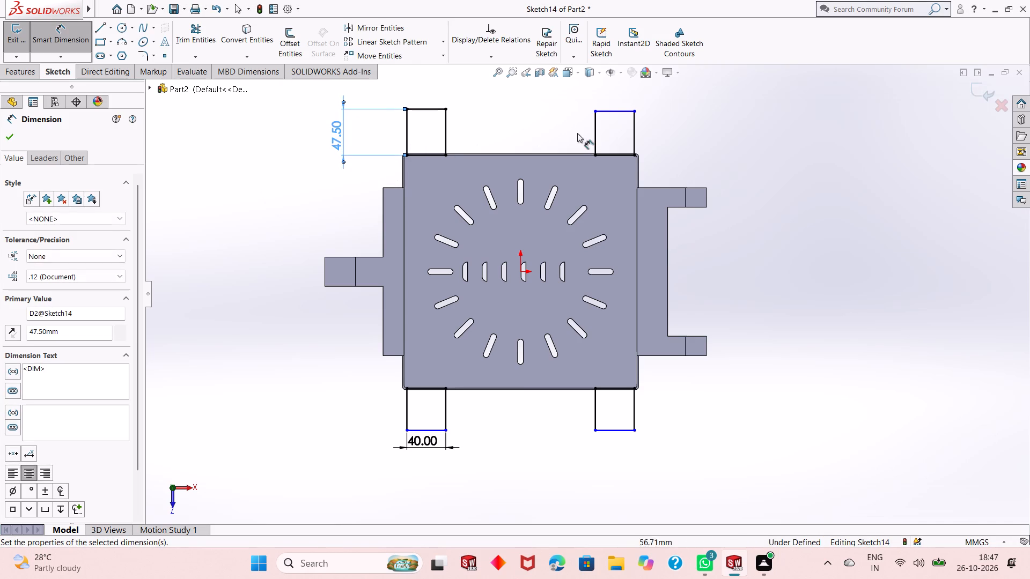
key("Escape")
key("Escape")
key("Escape")
key("Escape")
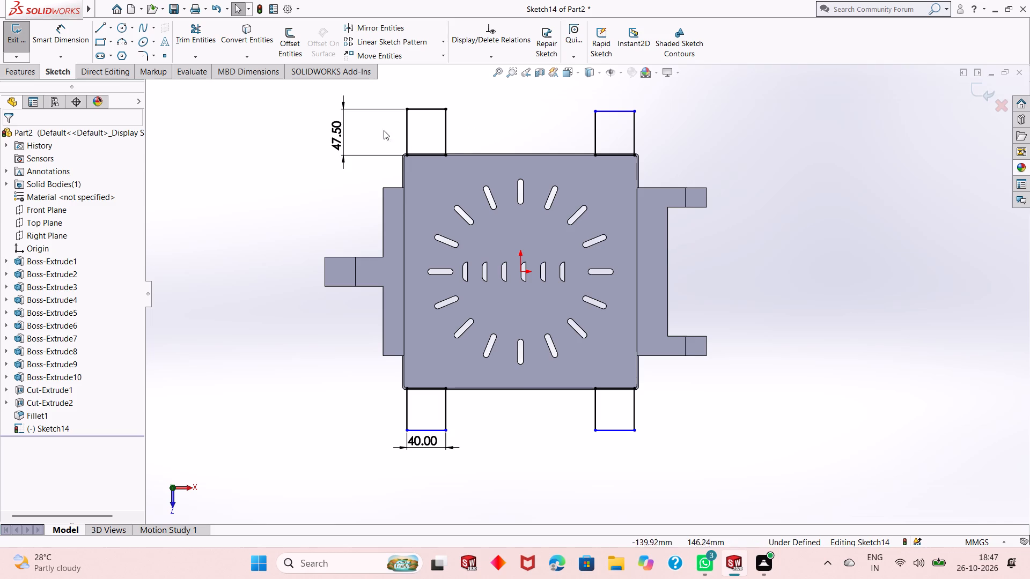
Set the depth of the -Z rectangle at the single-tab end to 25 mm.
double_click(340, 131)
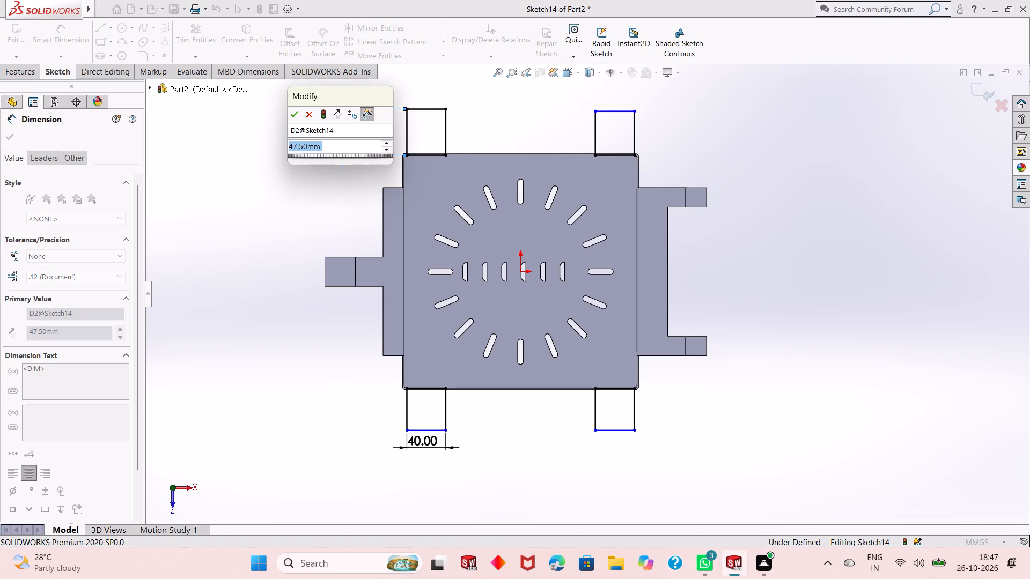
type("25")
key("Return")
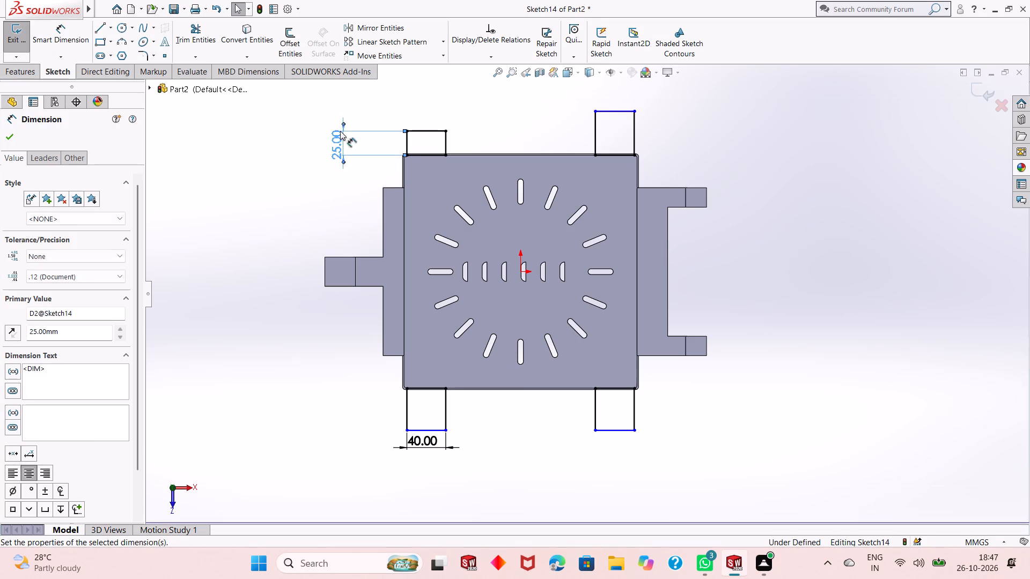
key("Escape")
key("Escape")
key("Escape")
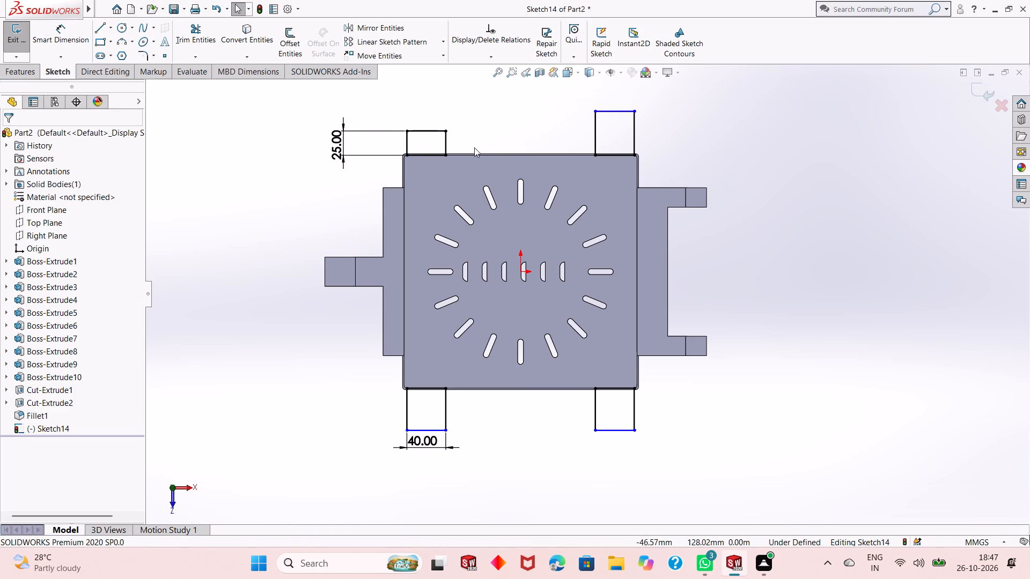
Add an Equal relation between one side edge of each of the four rectangles so their depths match.
left_click(448, 140)
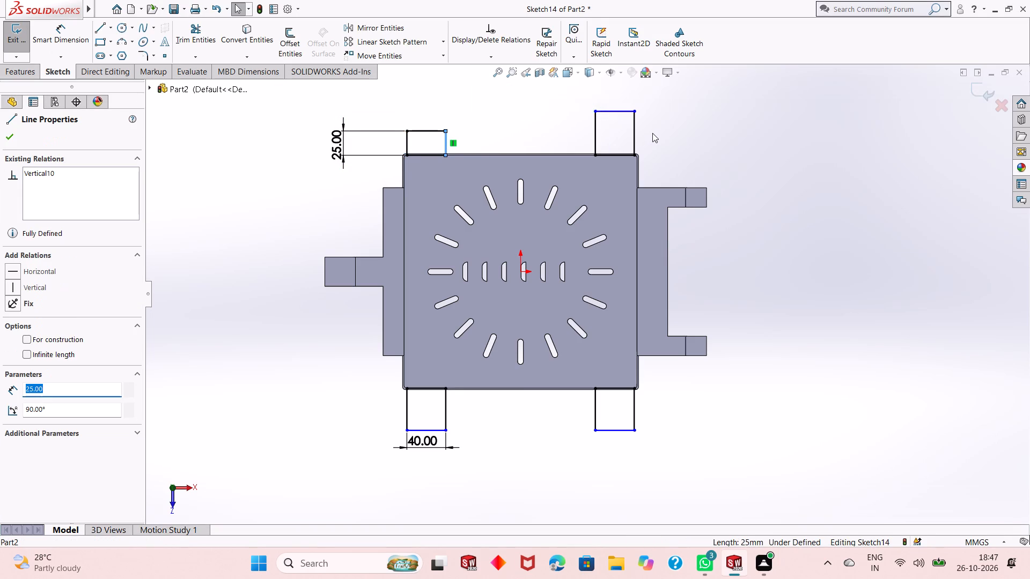
left_click(633, 126, "ctrl")
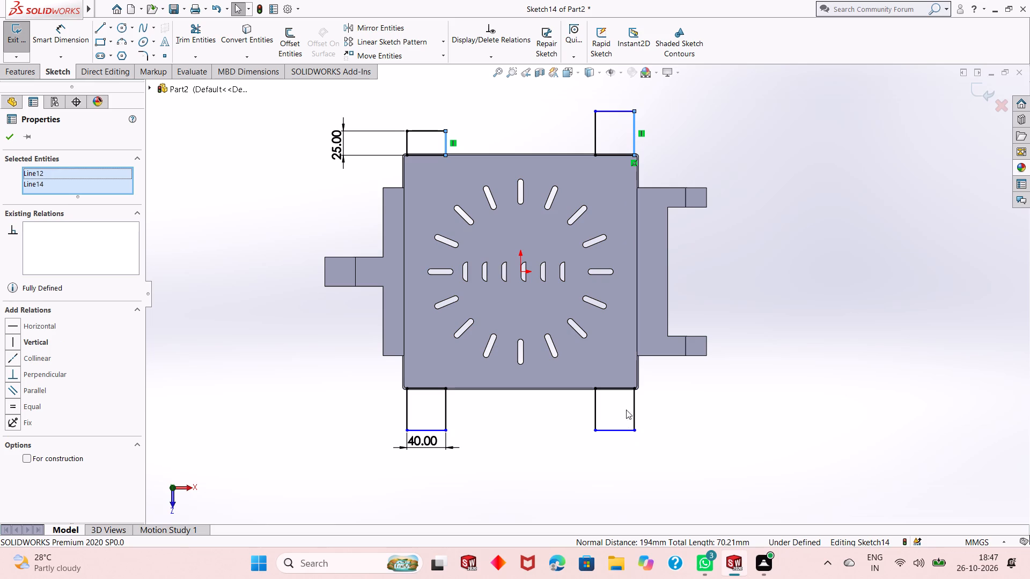
left_click(634, 402, "ctrl")
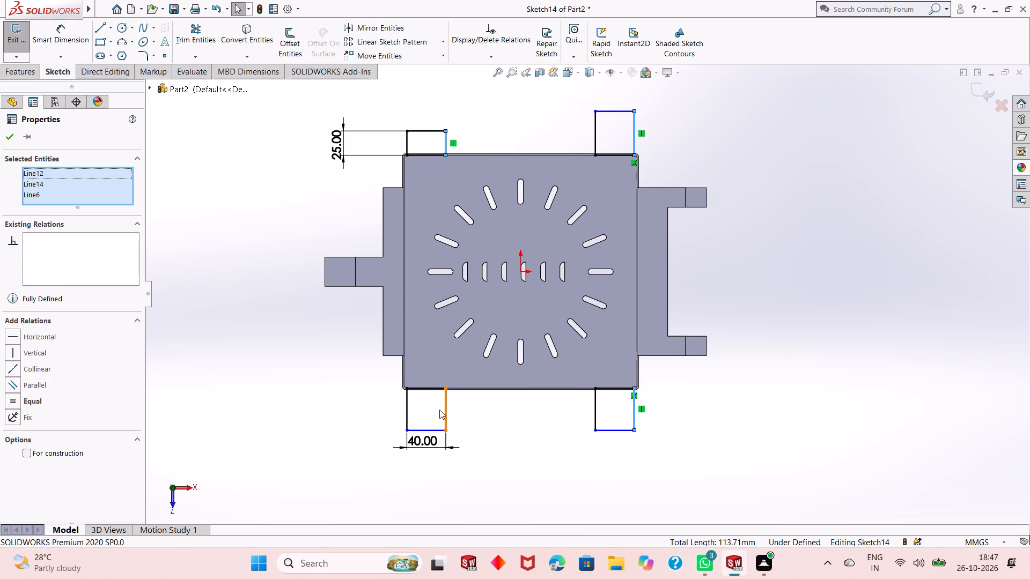
left_click(444, 407, "ctrl")
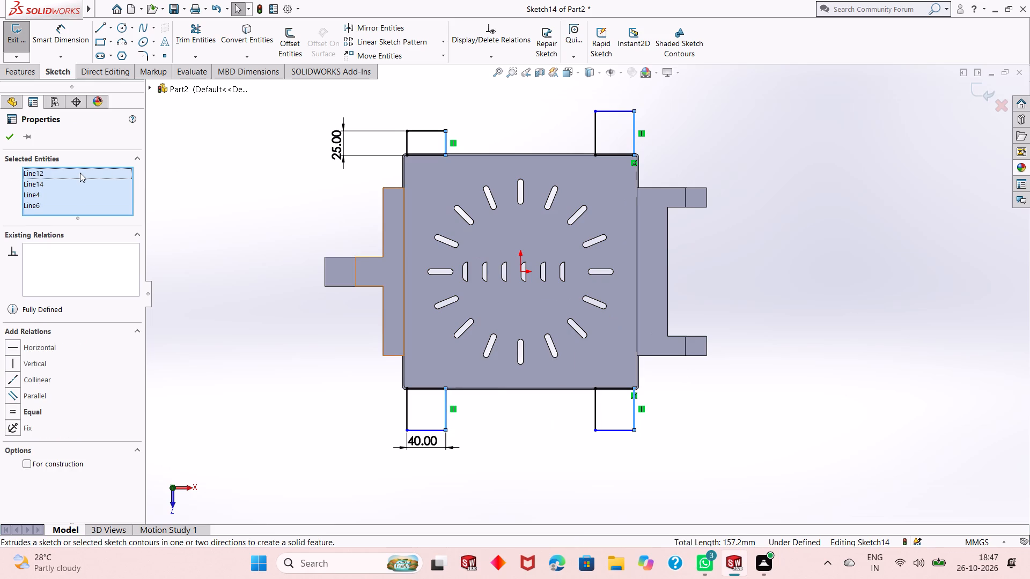
left_click(18, 407)
left_click(11, 132)
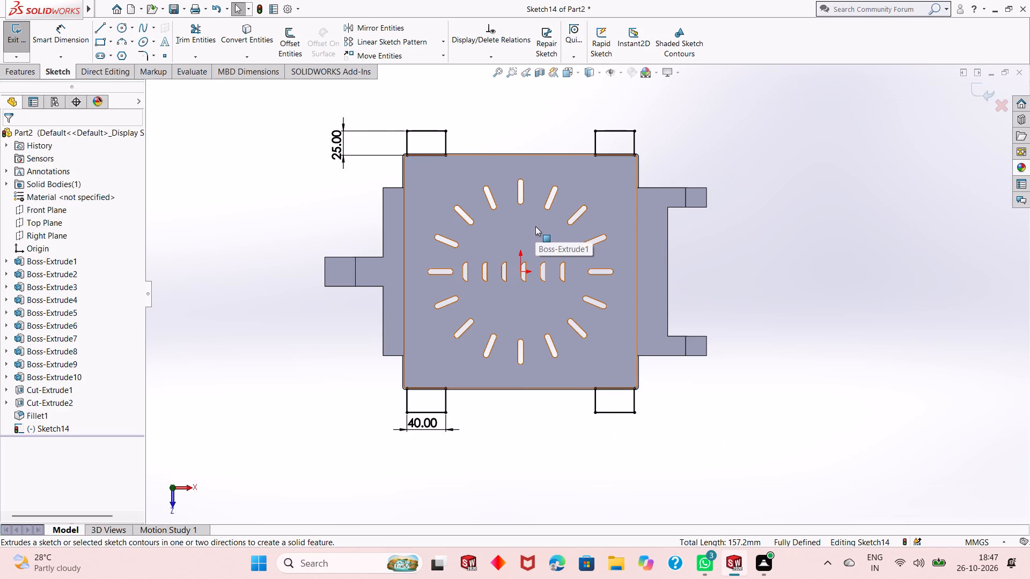
Set the depth dimension of the -Z rectangle at the single-tab end to 26.5 mm.
scroll(541, 271, "down", 2)
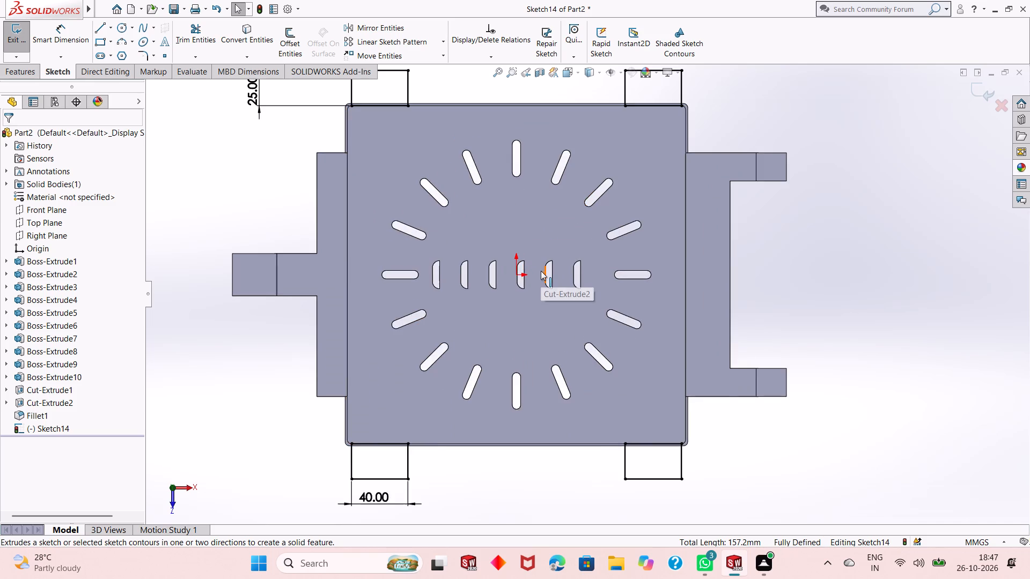
scroll(541, 271, "up", 1)
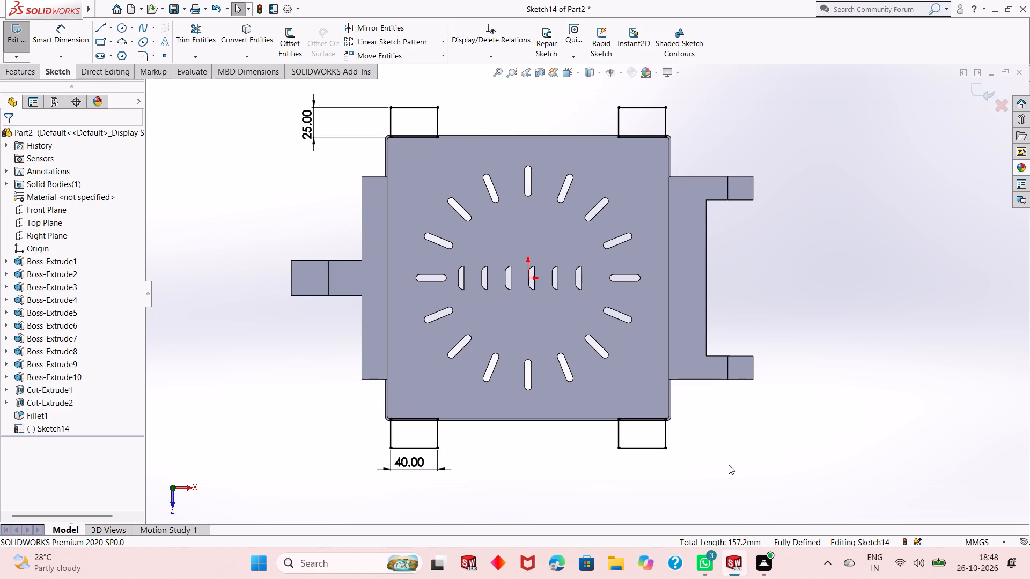
middle_click_drag(688, 435, 675, 390)
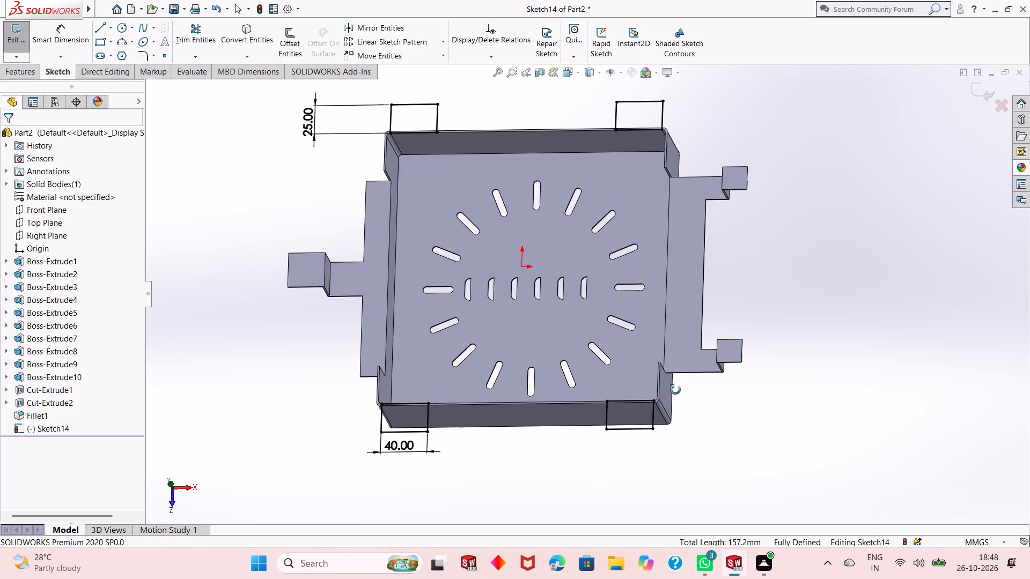
middle_click_drag(675, 390, 674, 388)
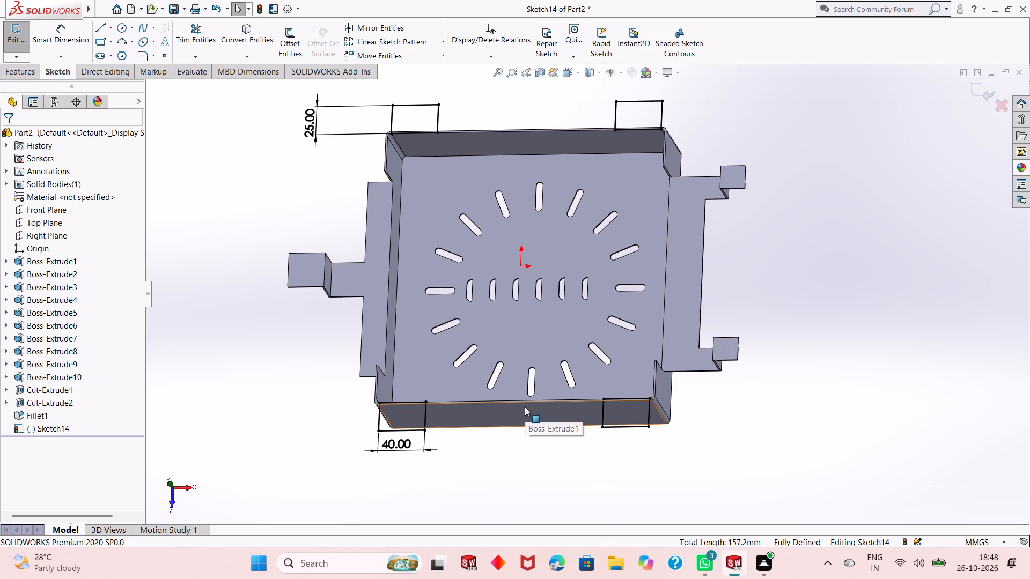
key("ctrl+8")
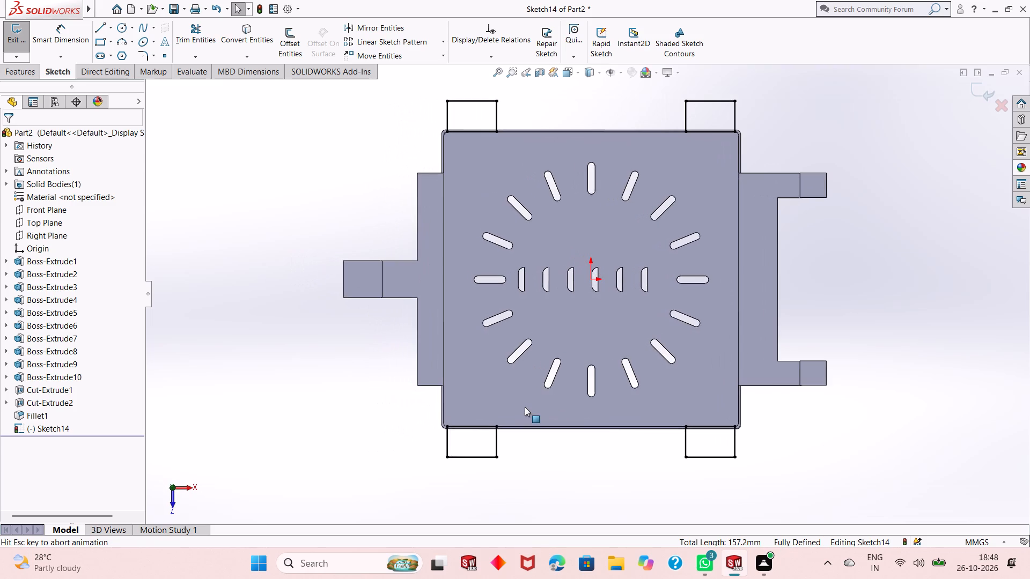
scroll(601, 206, "up", 1)
scroll(596, 137, "down", 2)
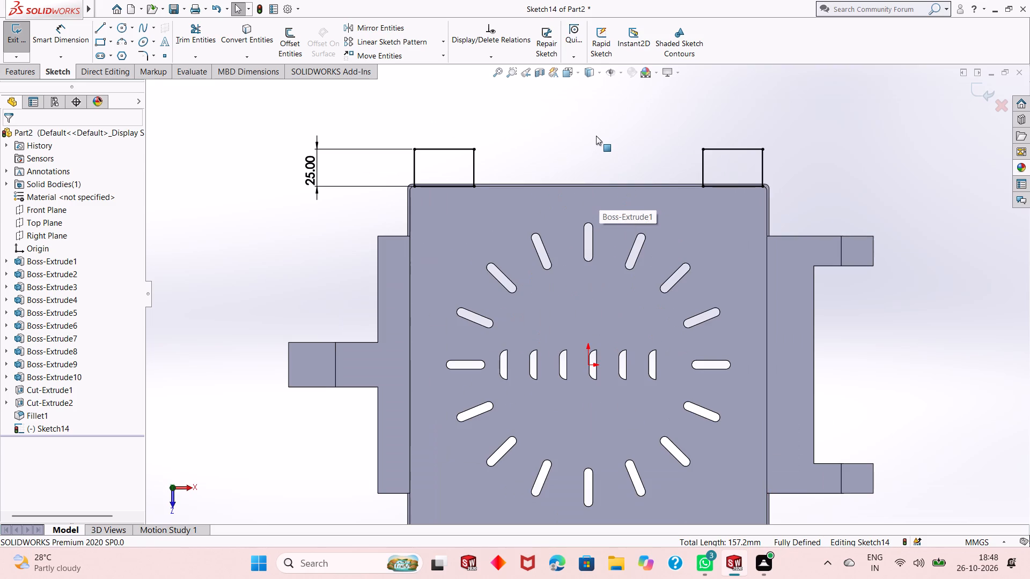
double_click(308, 172)
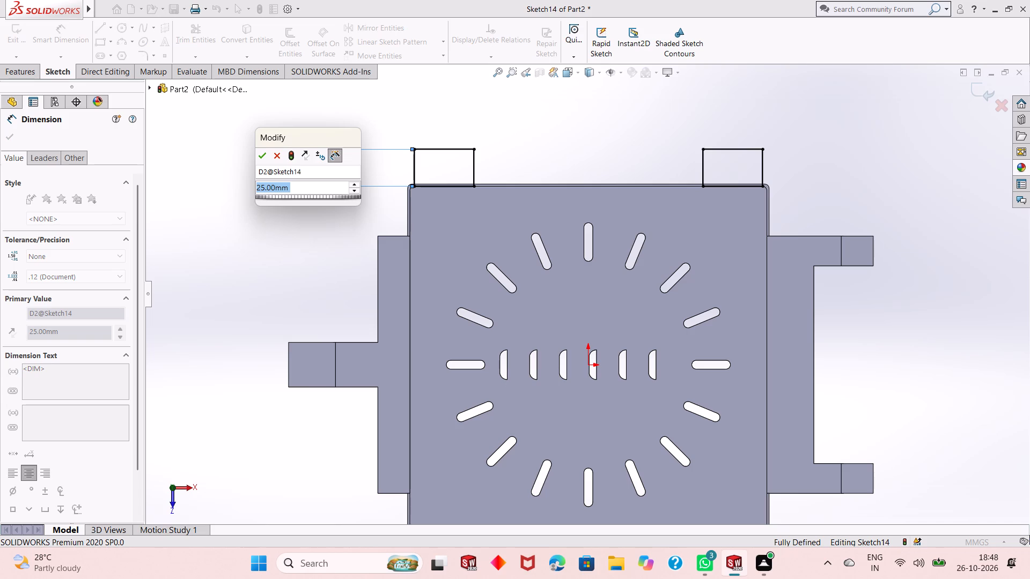
type("26.5")
key("Return")
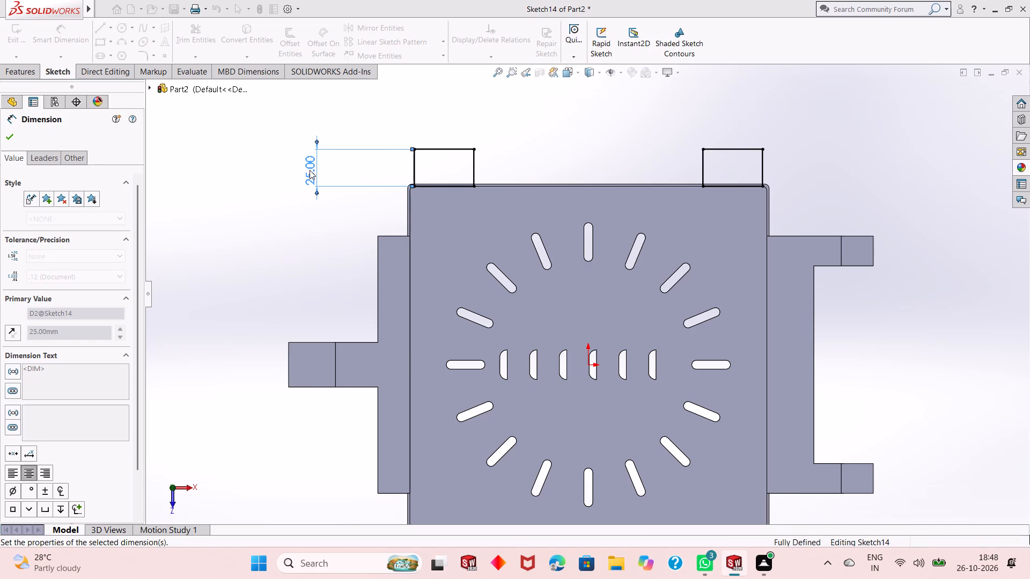
key("Escape")
key("Escape")
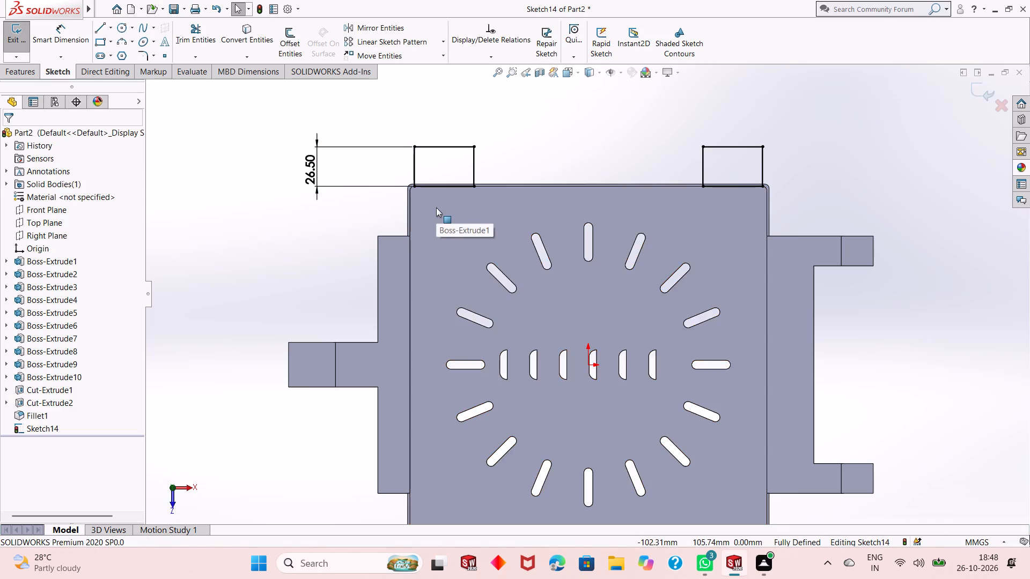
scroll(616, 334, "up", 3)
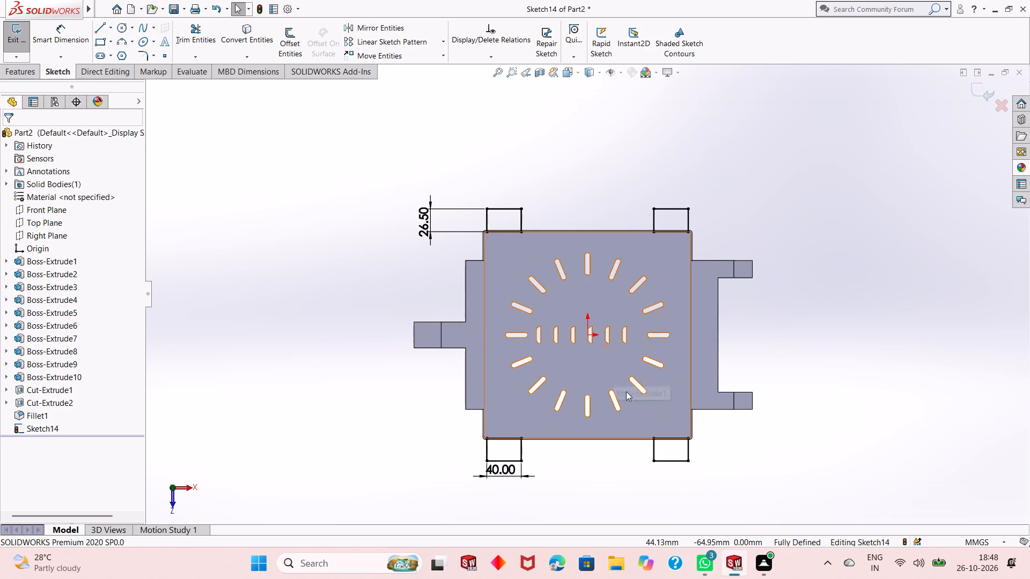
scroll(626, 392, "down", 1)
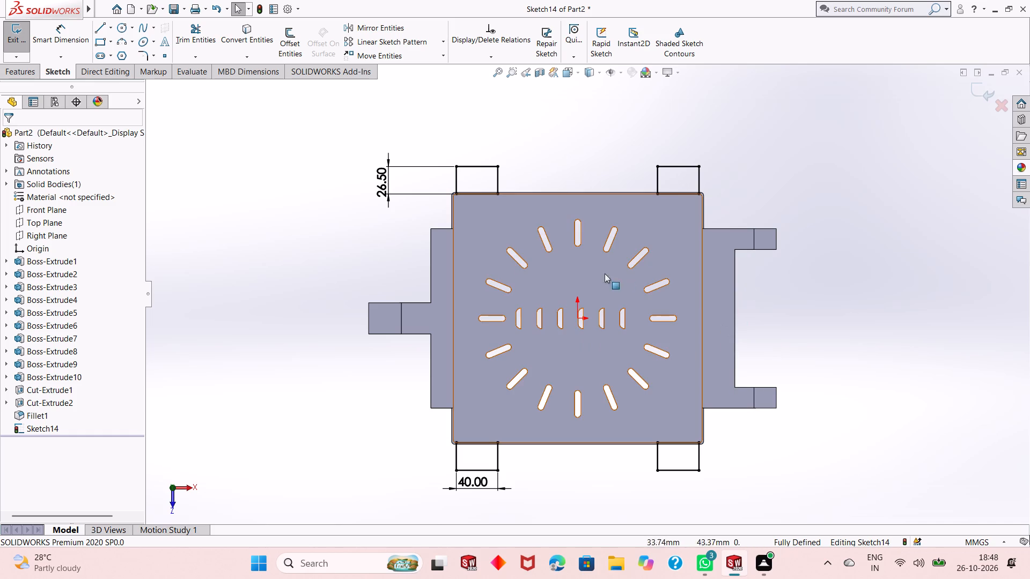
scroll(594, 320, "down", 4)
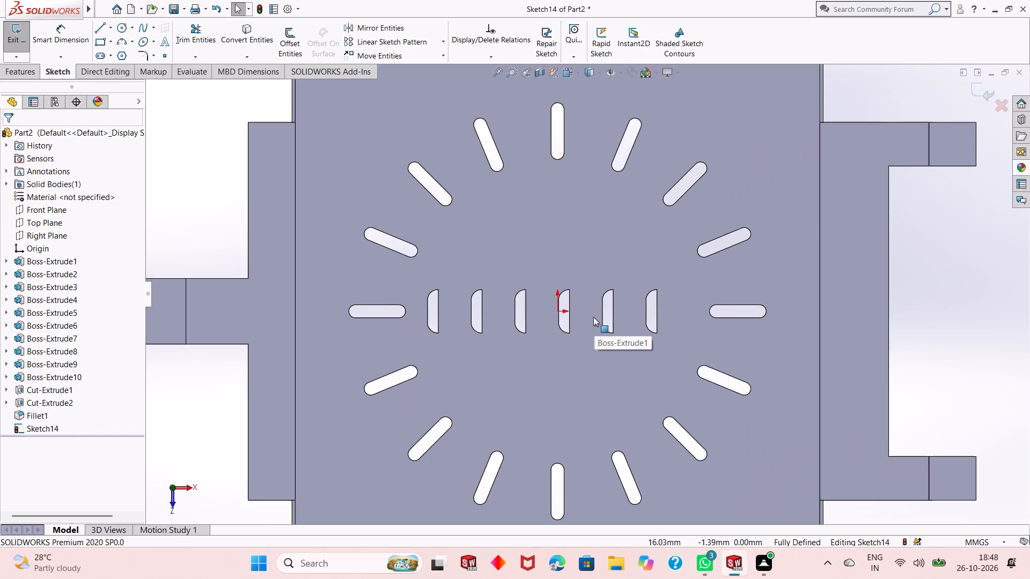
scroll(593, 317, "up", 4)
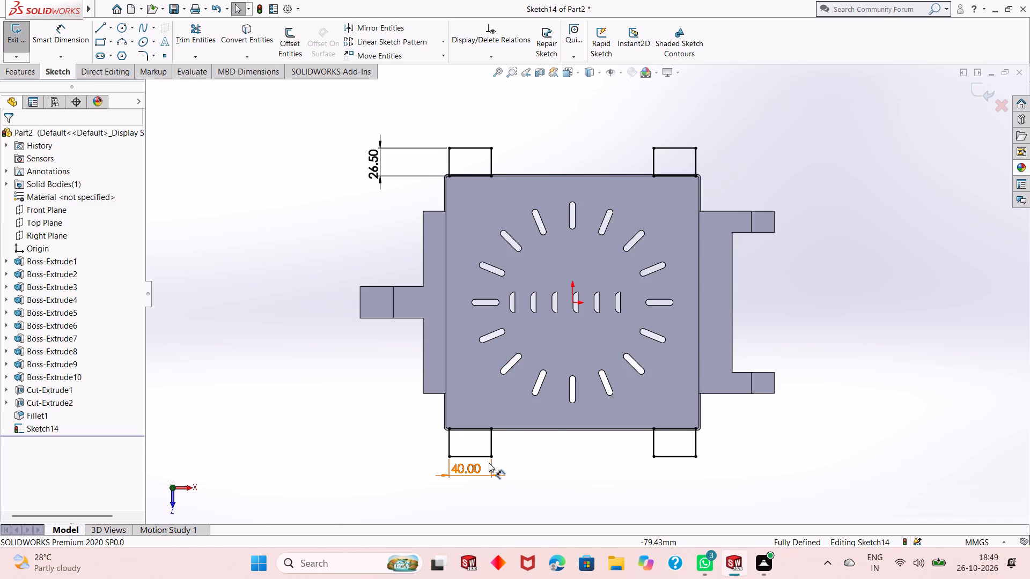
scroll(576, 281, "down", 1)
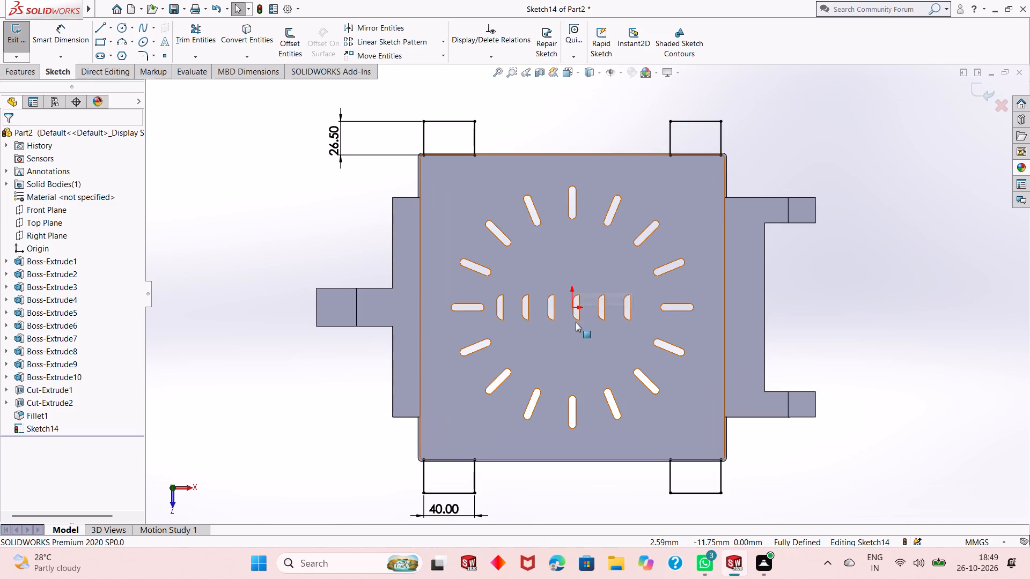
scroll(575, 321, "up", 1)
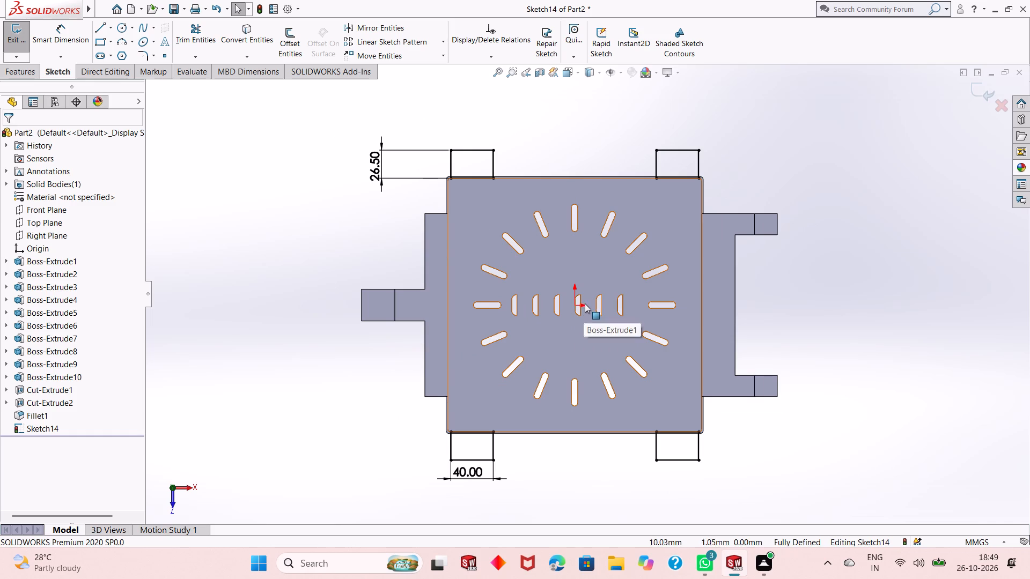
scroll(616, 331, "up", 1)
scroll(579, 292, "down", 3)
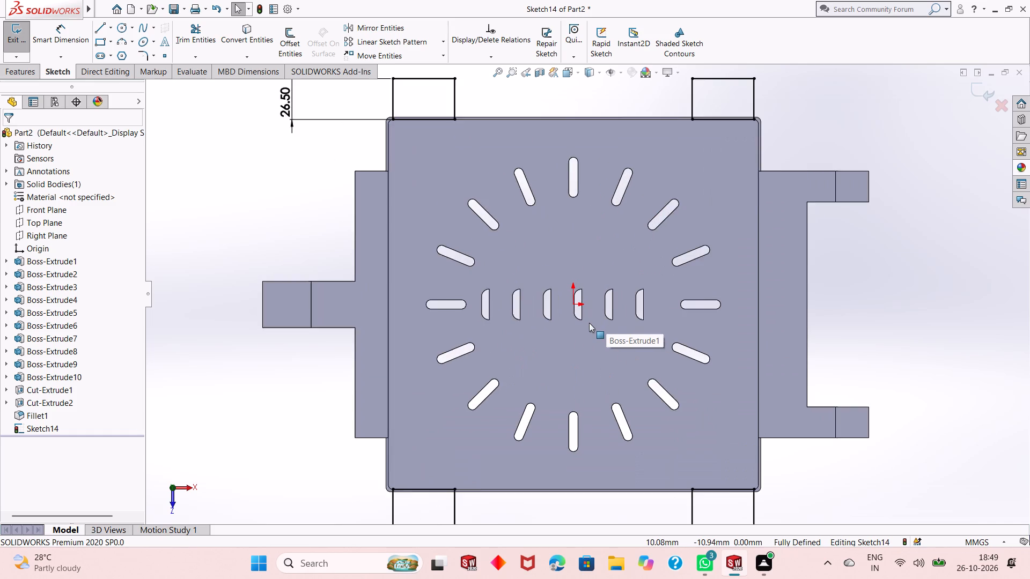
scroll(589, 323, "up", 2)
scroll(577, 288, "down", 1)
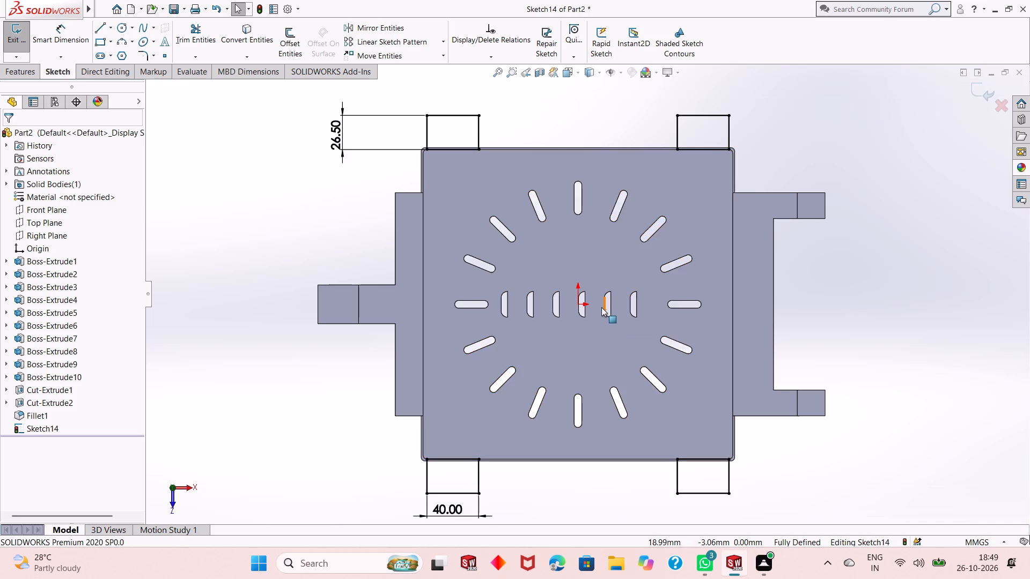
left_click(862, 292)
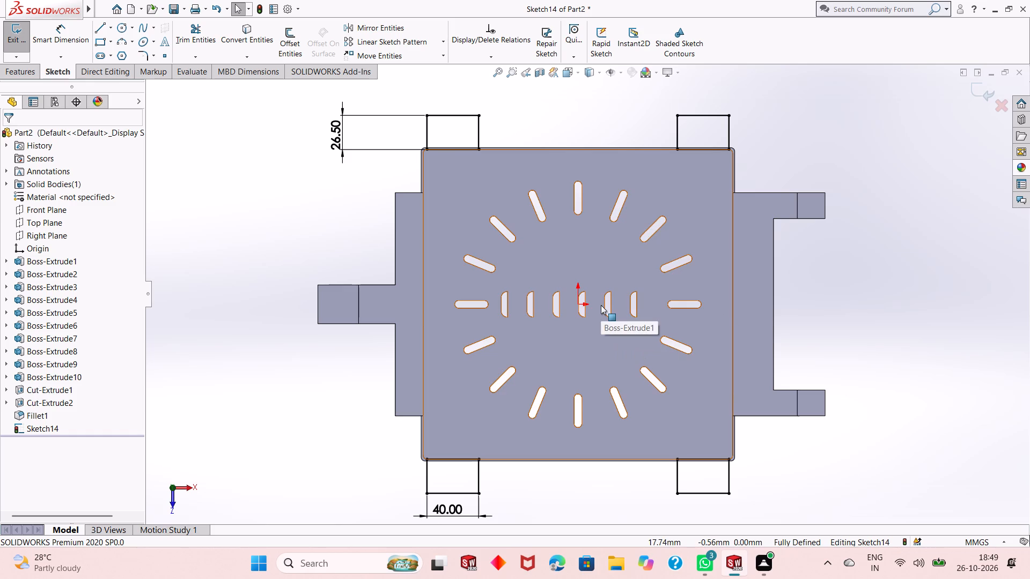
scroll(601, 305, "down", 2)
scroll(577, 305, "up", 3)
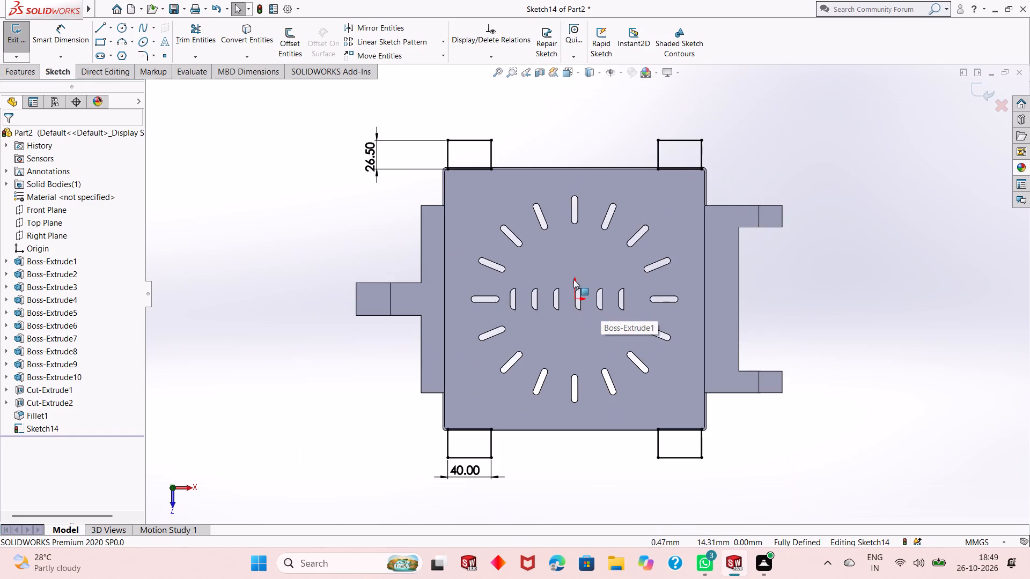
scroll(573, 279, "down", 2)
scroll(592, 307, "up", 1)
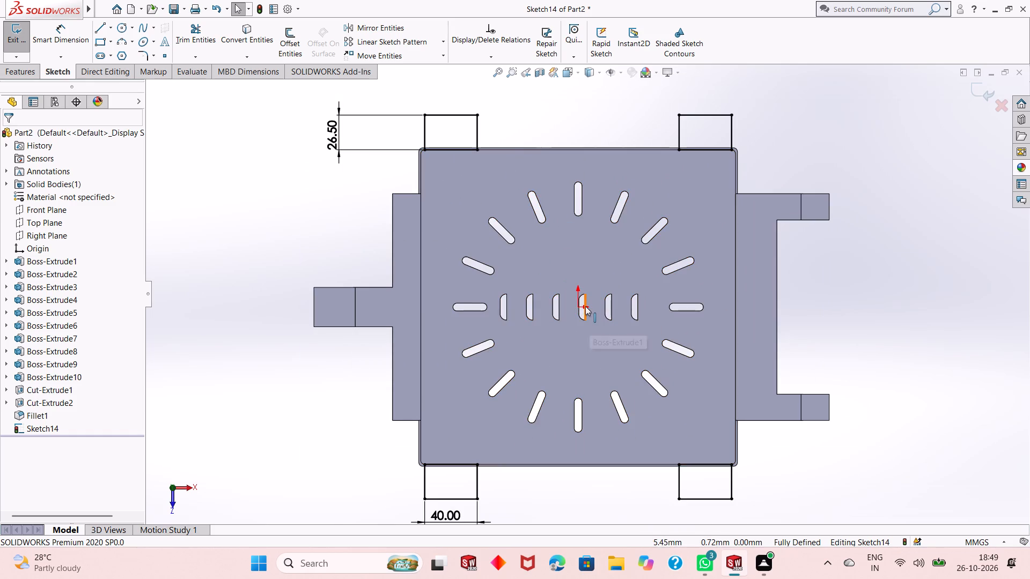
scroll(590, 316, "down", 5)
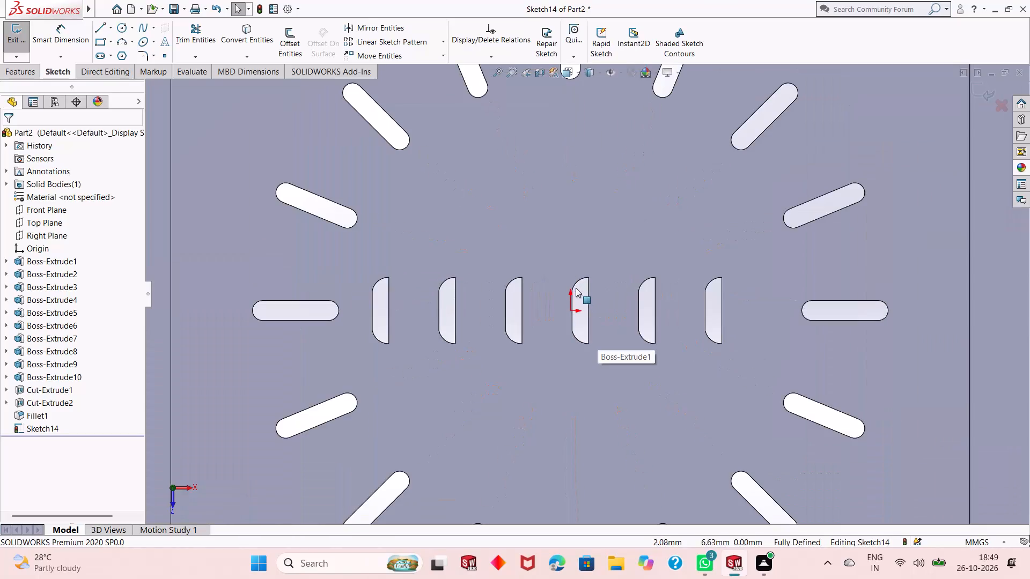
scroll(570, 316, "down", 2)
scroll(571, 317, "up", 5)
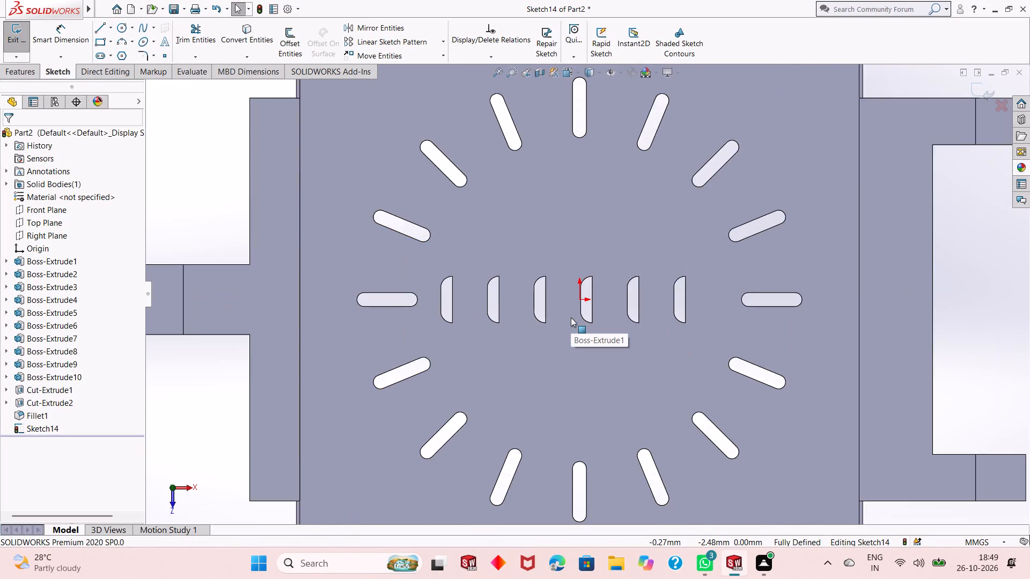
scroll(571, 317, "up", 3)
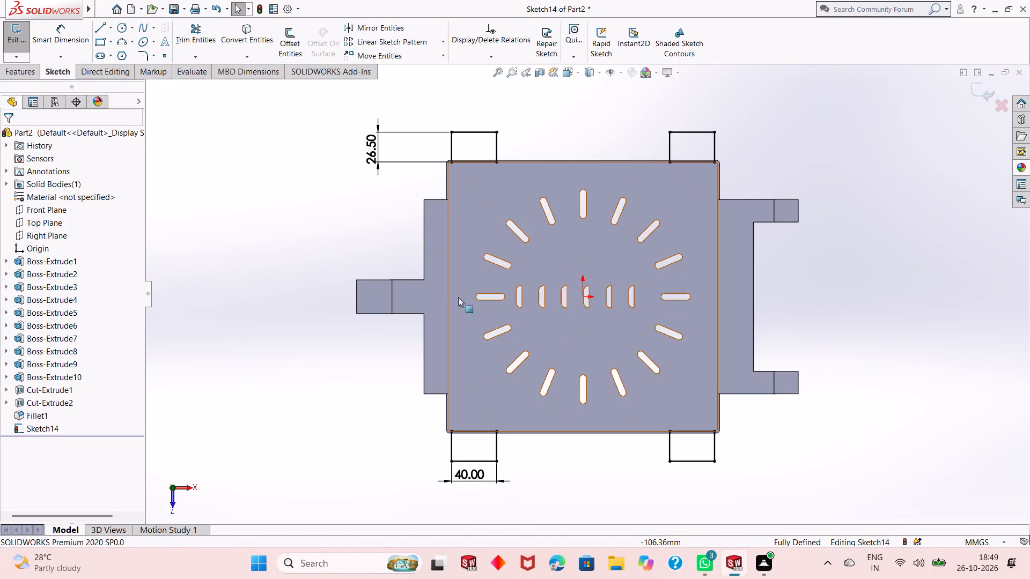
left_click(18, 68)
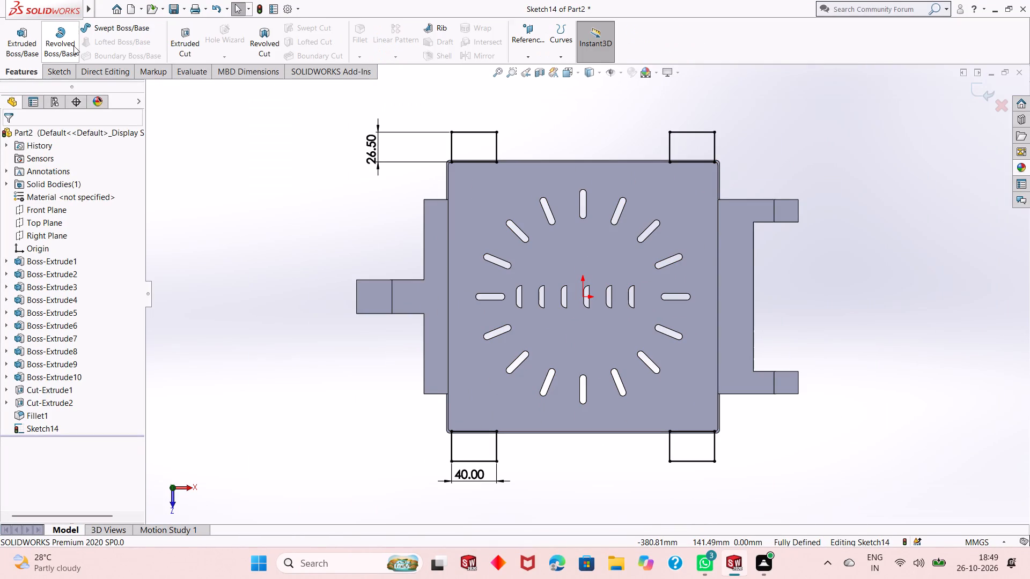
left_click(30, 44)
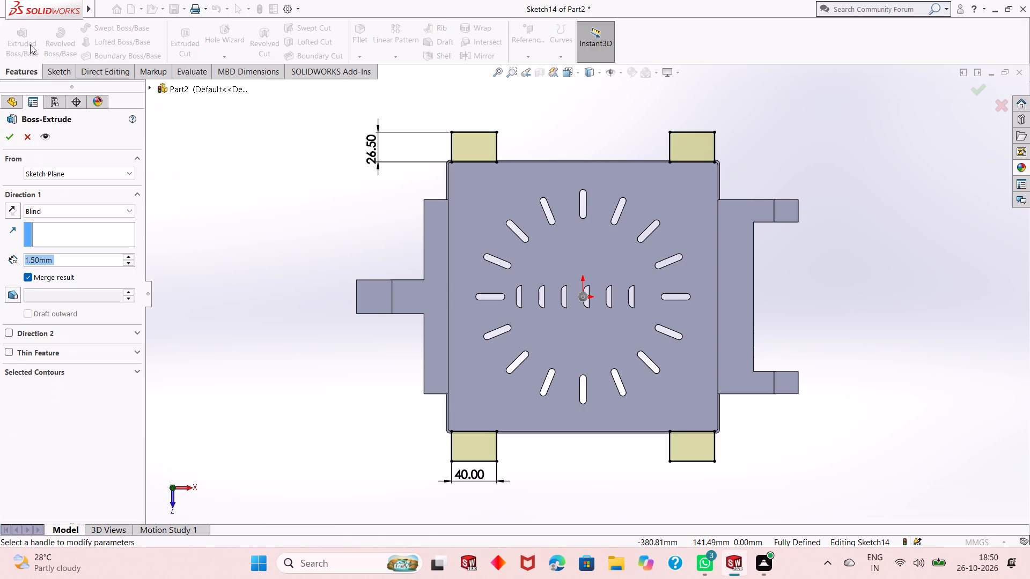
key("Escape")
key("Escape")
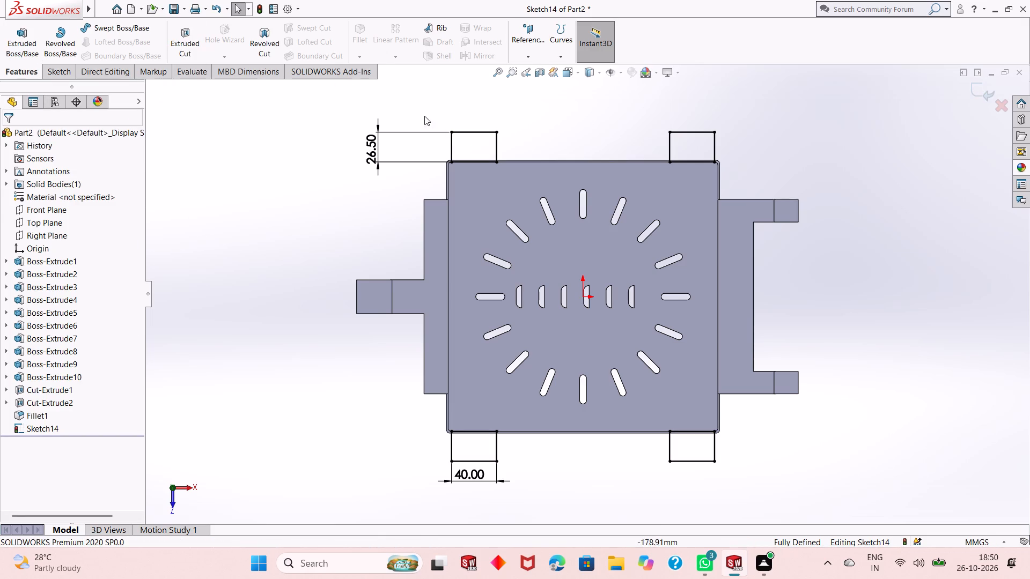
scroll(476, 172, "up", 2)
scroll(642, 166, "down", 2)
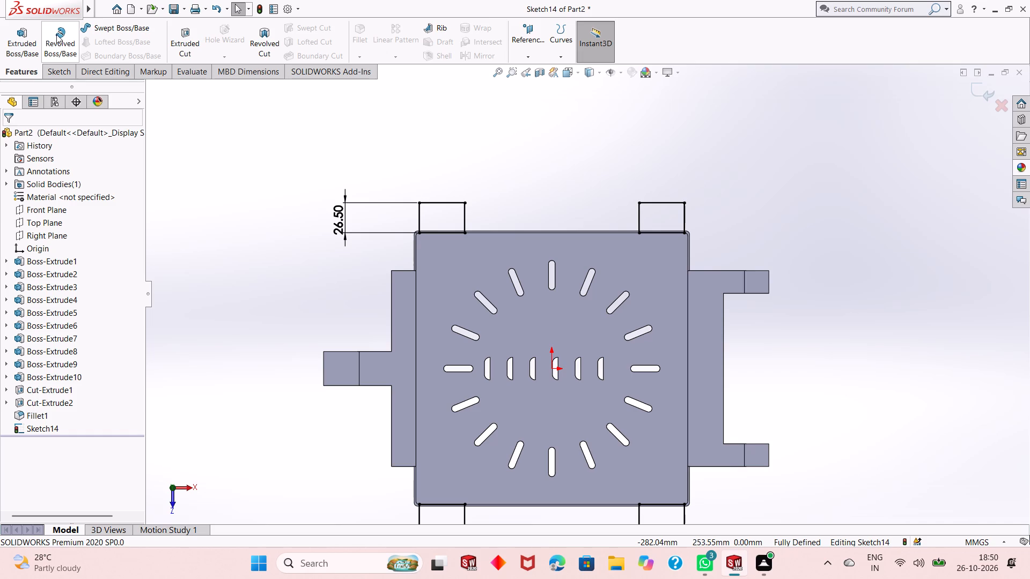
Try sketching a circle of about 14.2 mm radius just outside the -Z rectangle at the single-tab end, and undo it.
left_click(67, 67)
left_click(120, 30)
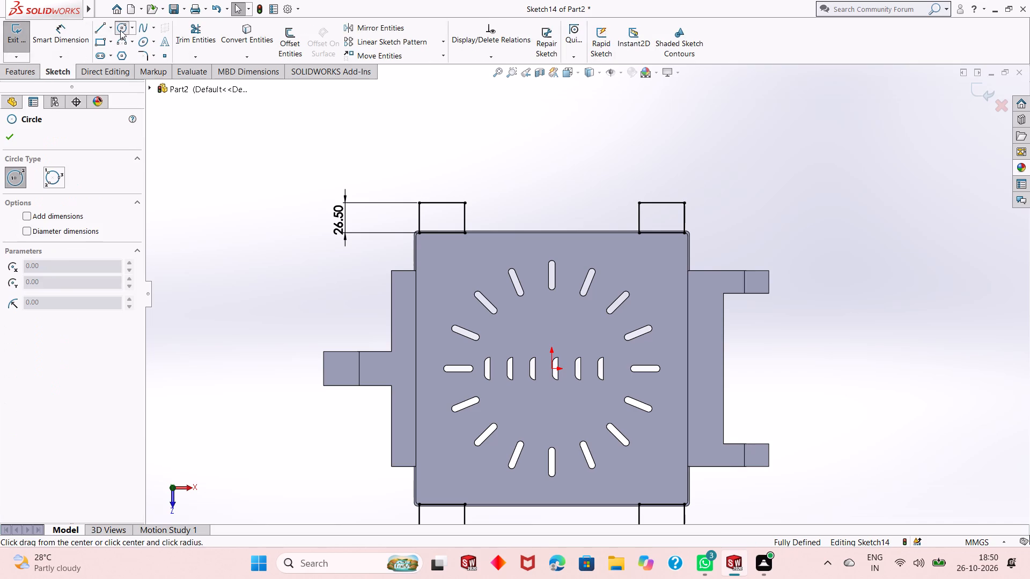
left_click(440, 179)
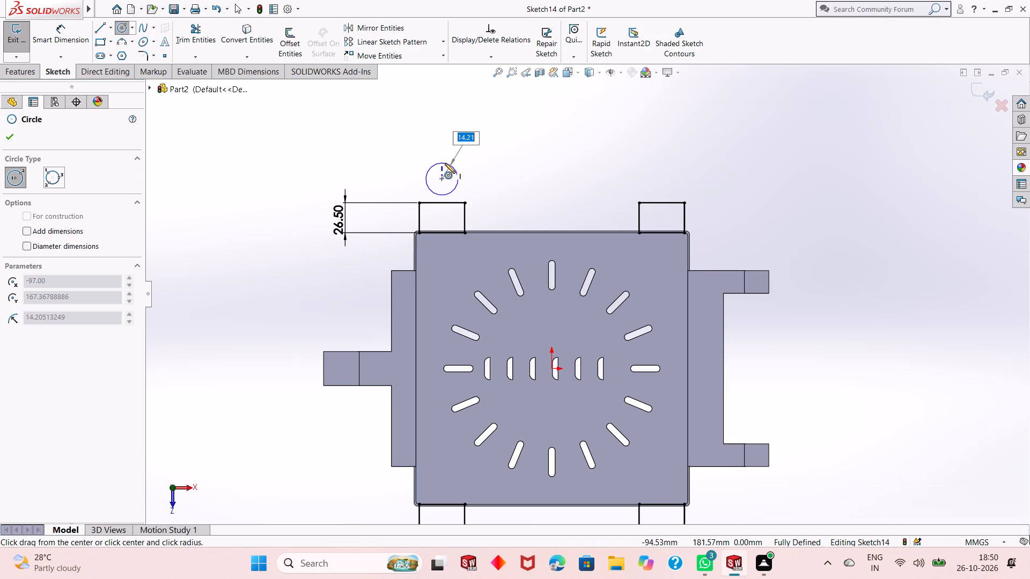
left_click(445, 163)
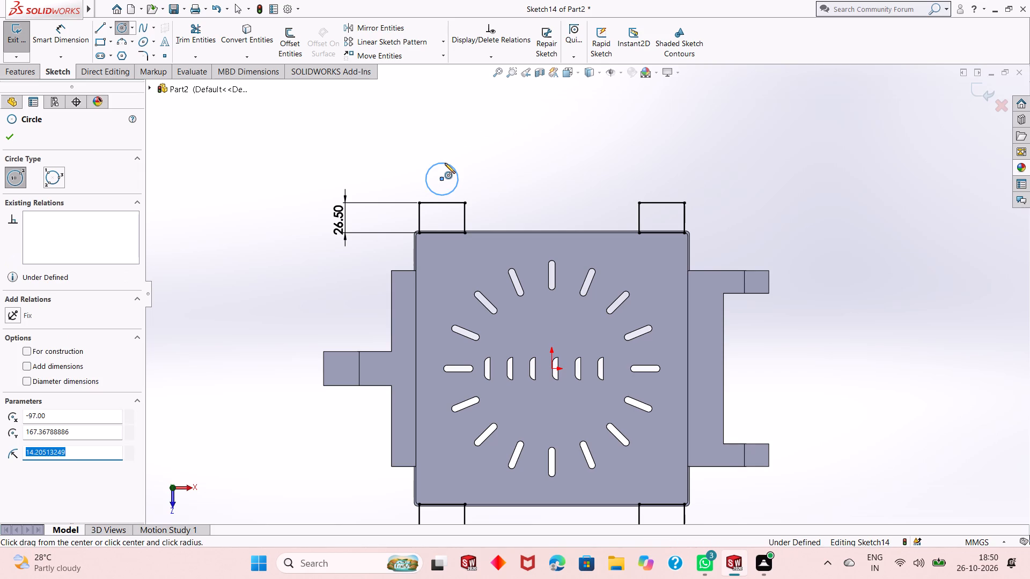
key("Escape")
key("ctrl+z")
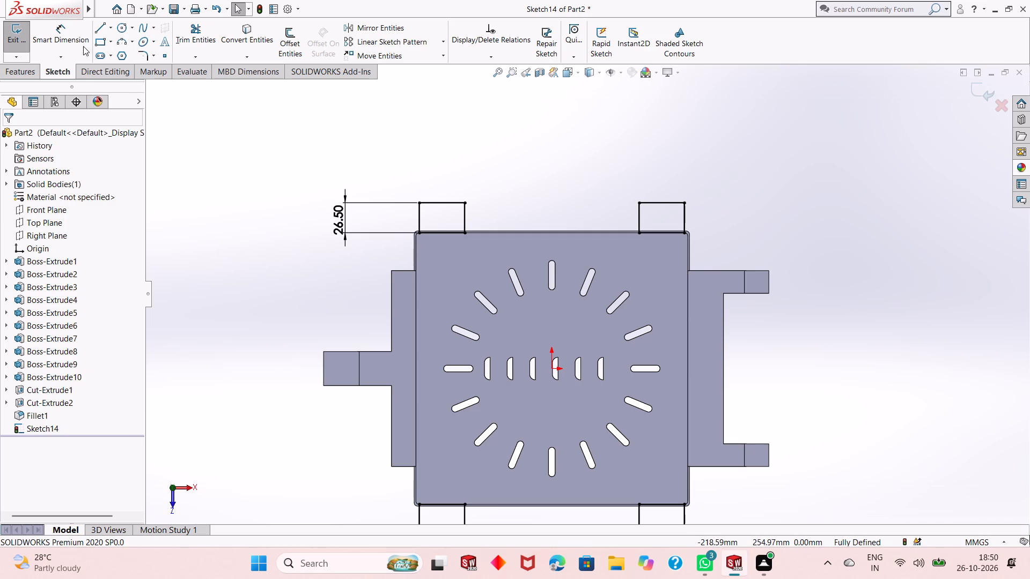
Sketch a smaller rectangle on the outer edge of each -Z tab rectangle, the single-tab-end one about 24.6 × 20.9 mm.
left_click(109, 40)
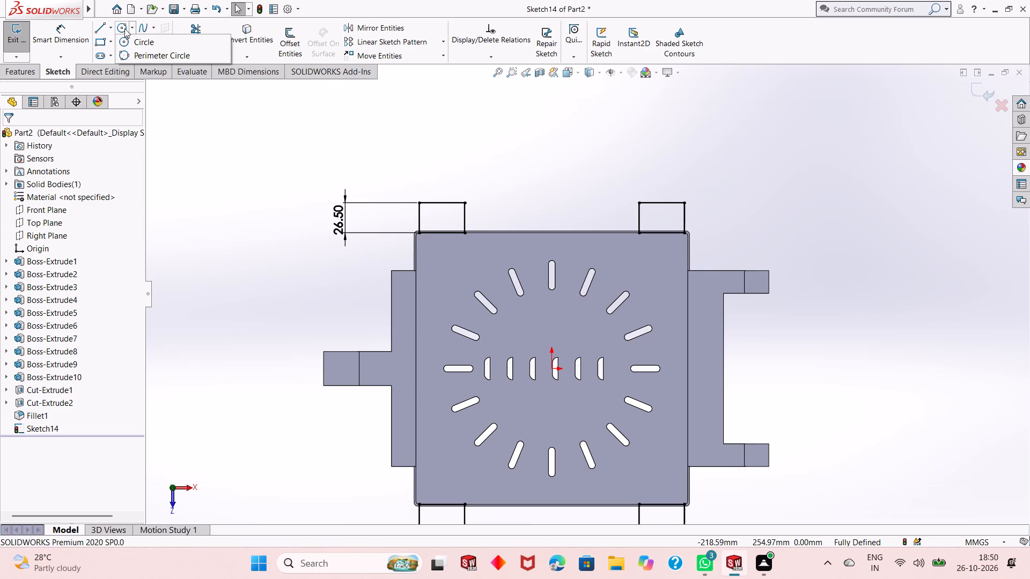
left_click(102, 38)
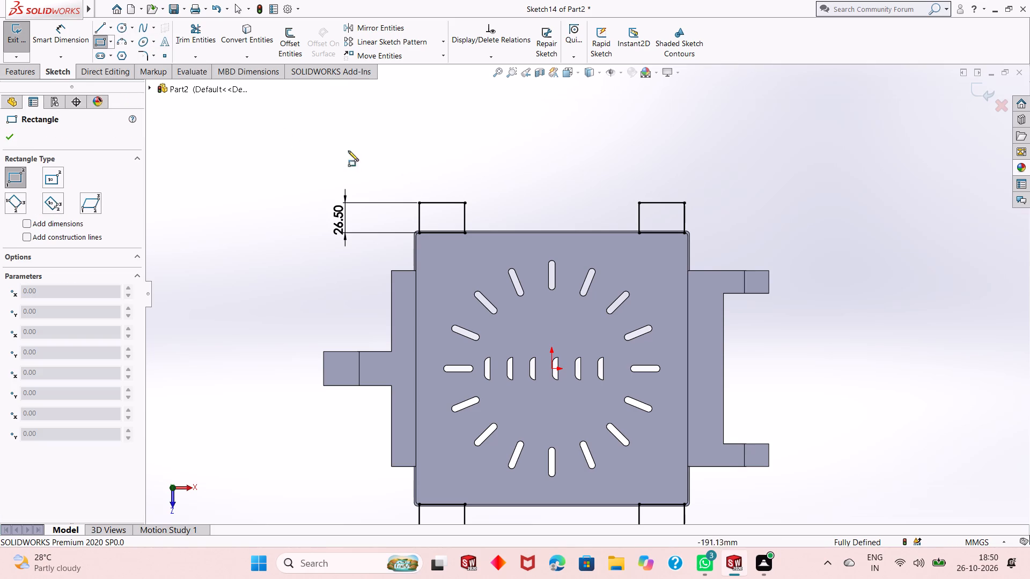
left_click(430, 203)
left_click(457, 179)
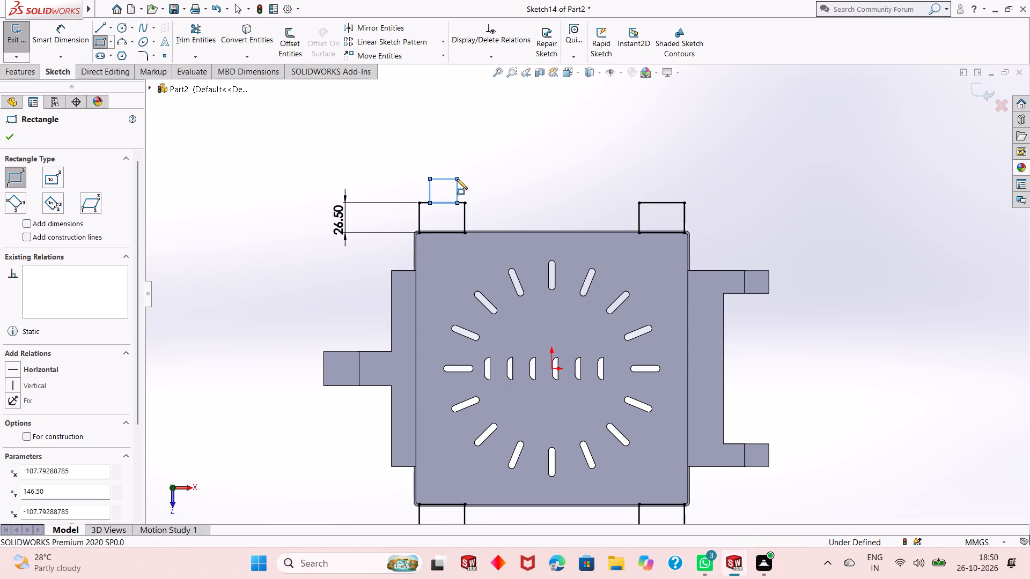
left_click(650, 202)
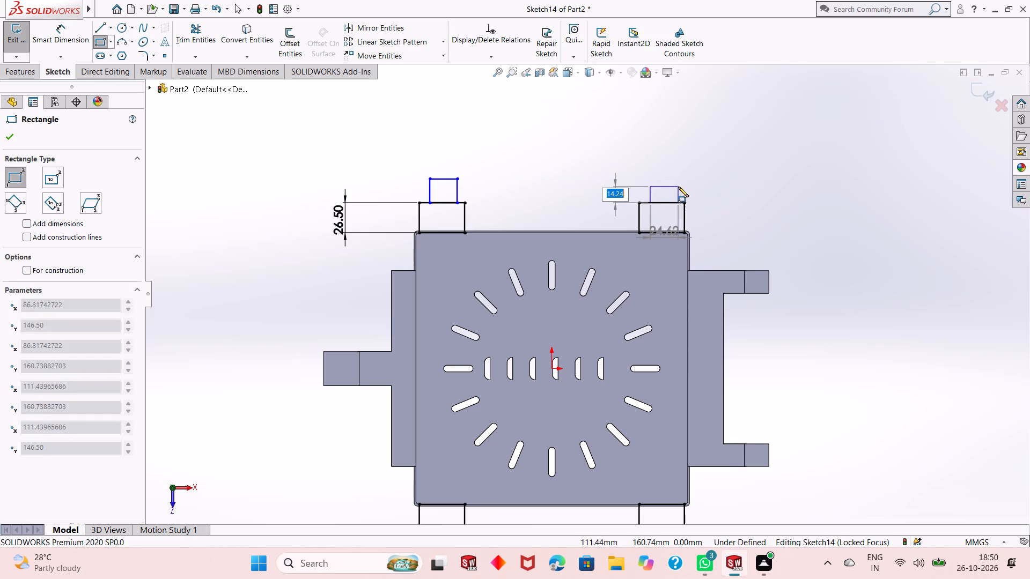
left_click(675, 182)
right_click(798, 162)
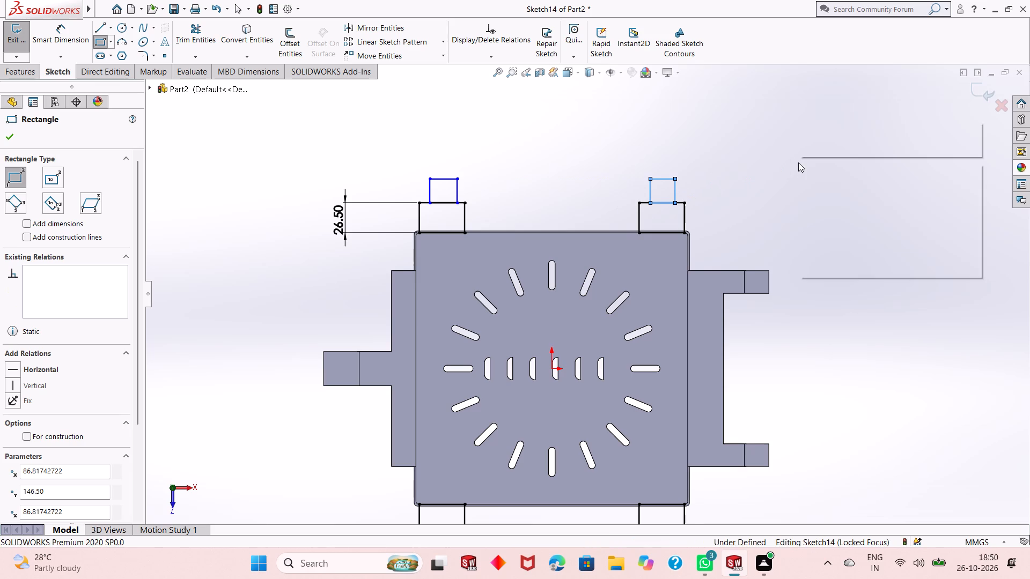
left_click(812, 166)
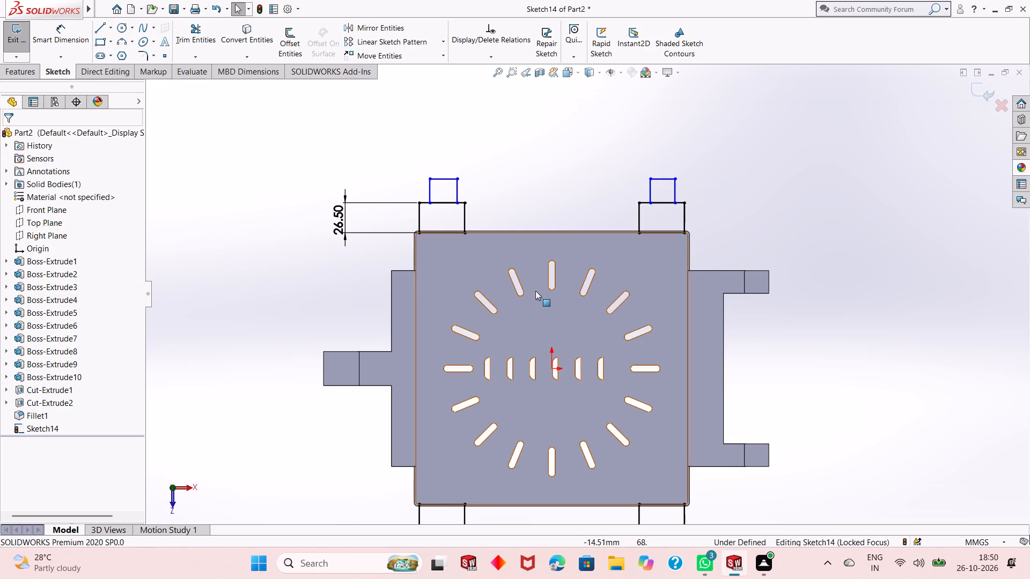
Move the 40 mm width dimension up onto the +Z rectangle at the single-tab end, clear of its outer edge.
scroll(535, 292, "up", 2)
scroll(551, 476, "up", 1)
scroll(577, 466, "down", 3)
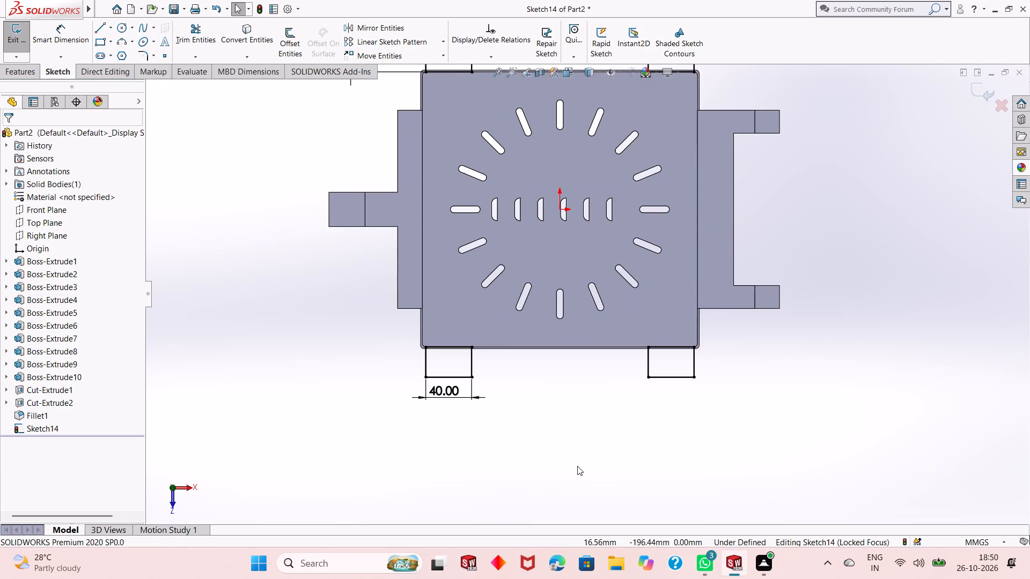
left_click_drag(464, 398, 446, 363)
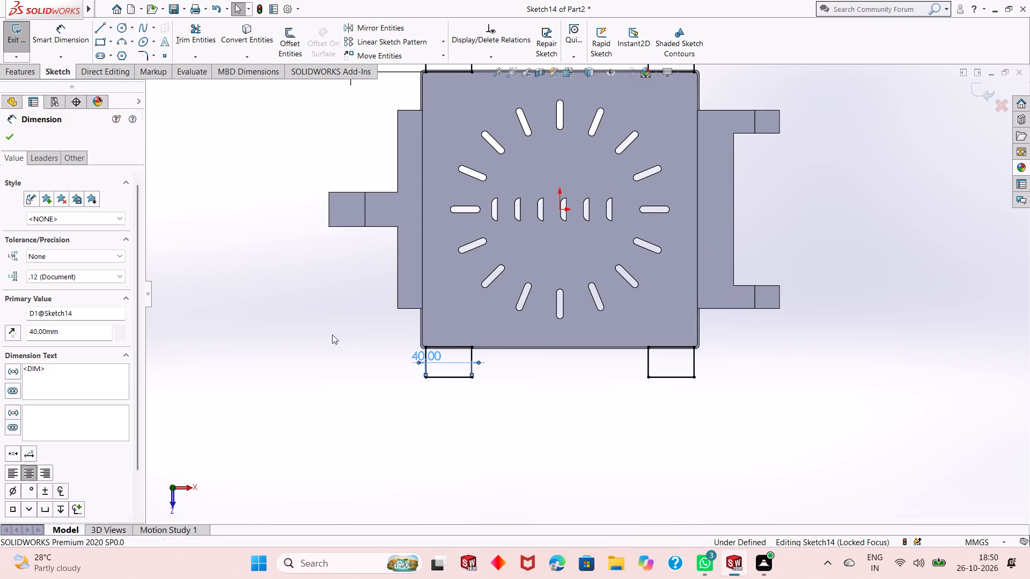
left_click(261, 281)
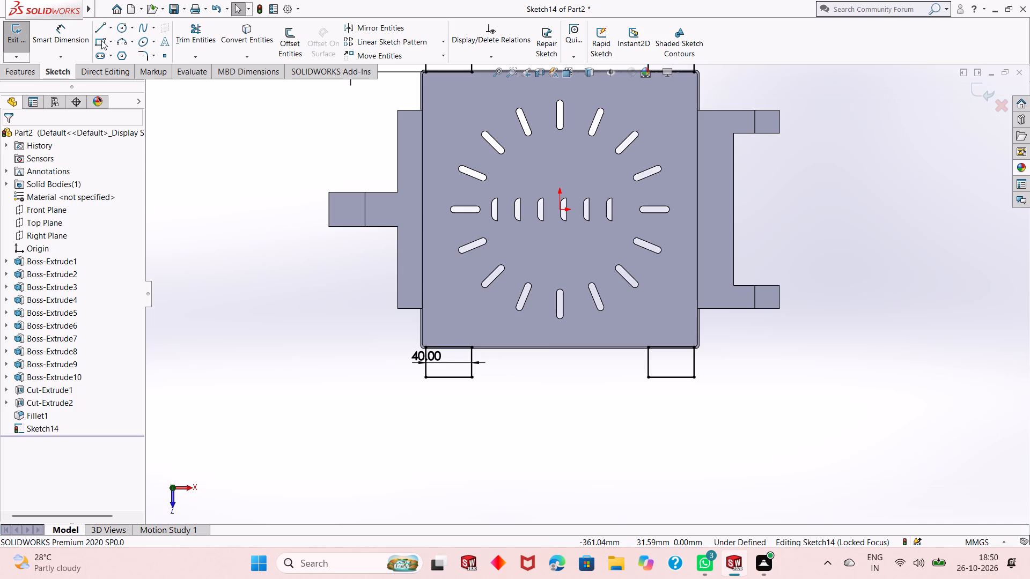
Sketch a smaller rectangle on the outer edge of each +Z tab rectangle, about 14 mm deep at the single-tab end and 10 mm at the other.
left_click(100, 41)
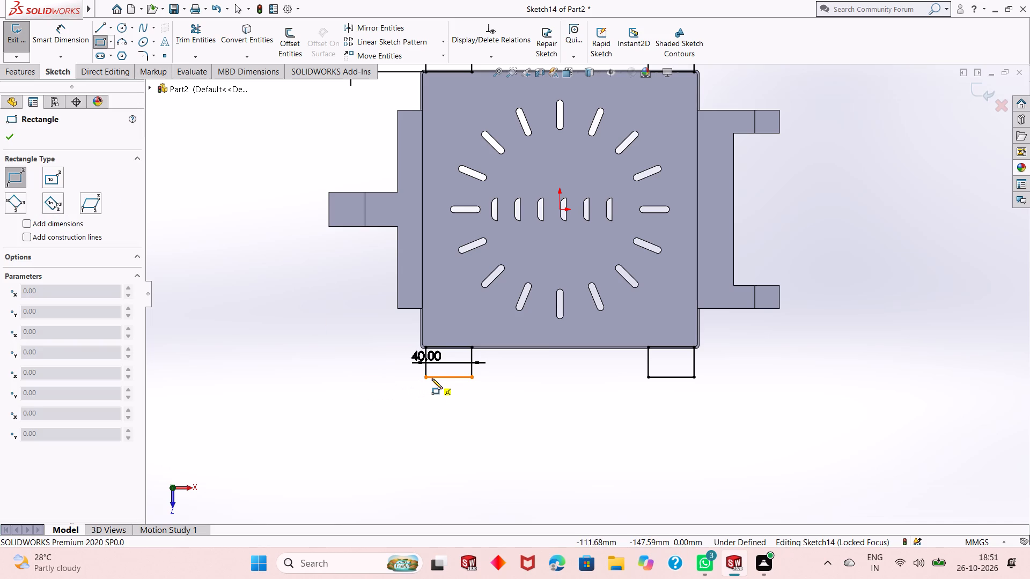
left_click(436, 377)
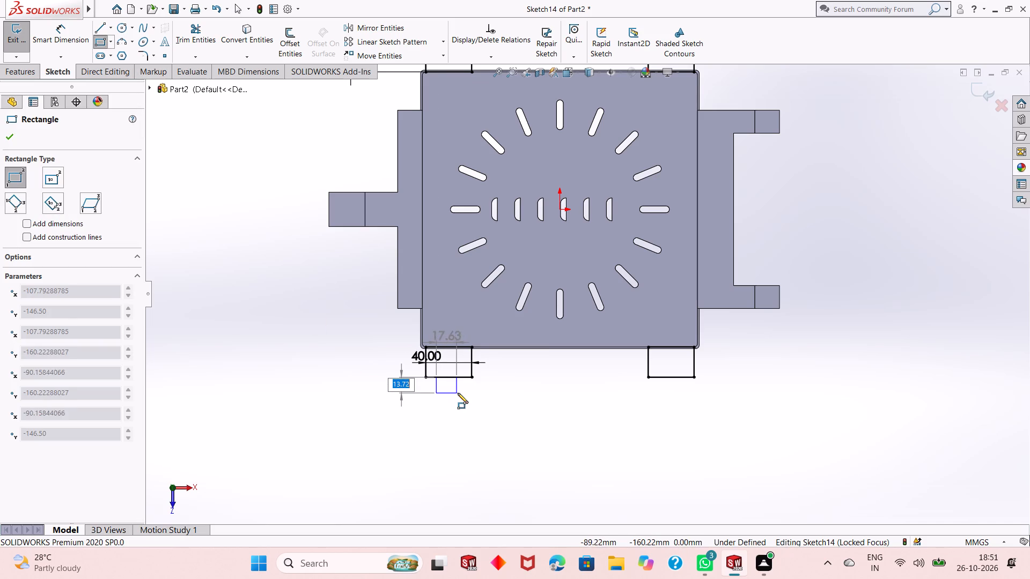
left_click(462, 393)
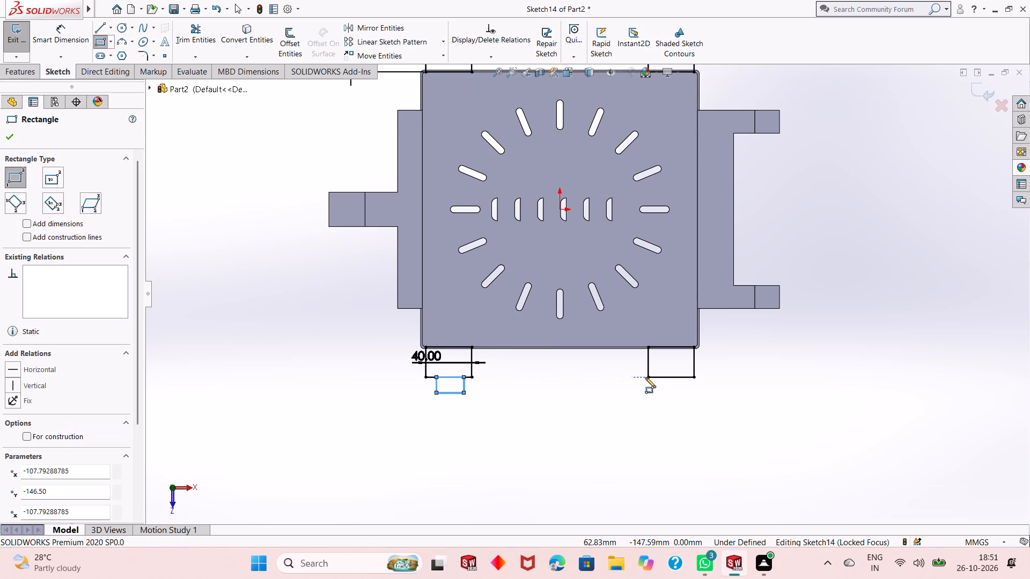
left_click(658, 376)
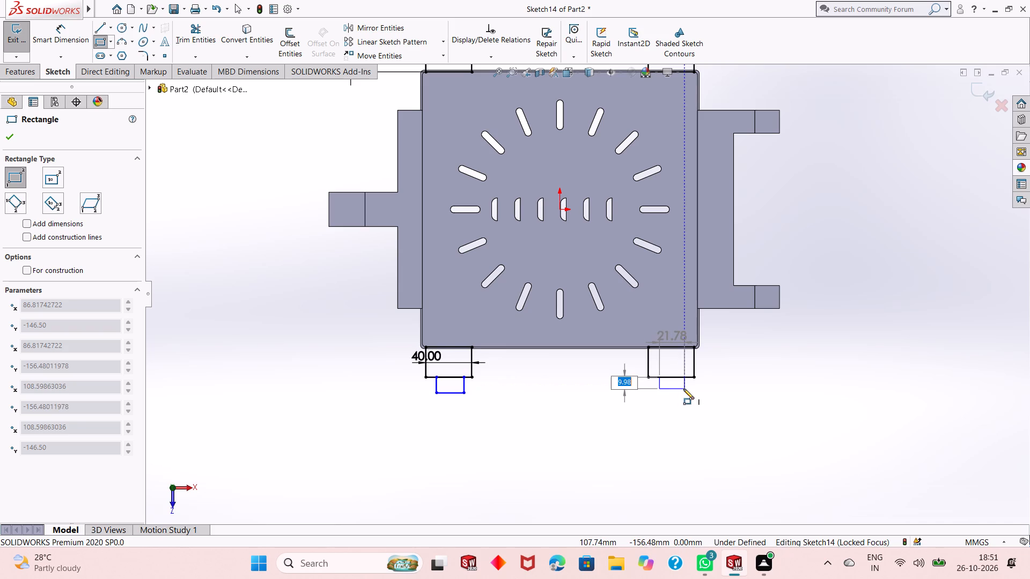
left_click(683, 389)
right_click(833, 263)
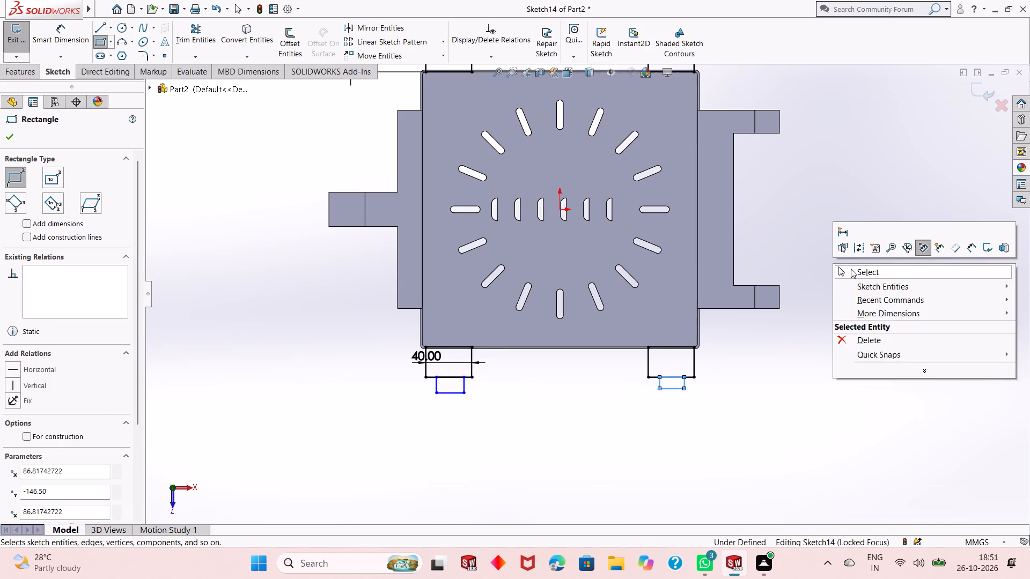
left_click(851, 269)
Dimension the +X side edge of the small outer -Z rectangle at the single-tab end, setting its depth to 22.5 mm.
scroll(553, 283, "up", 2)
scroll(548, 214, "up", 1)
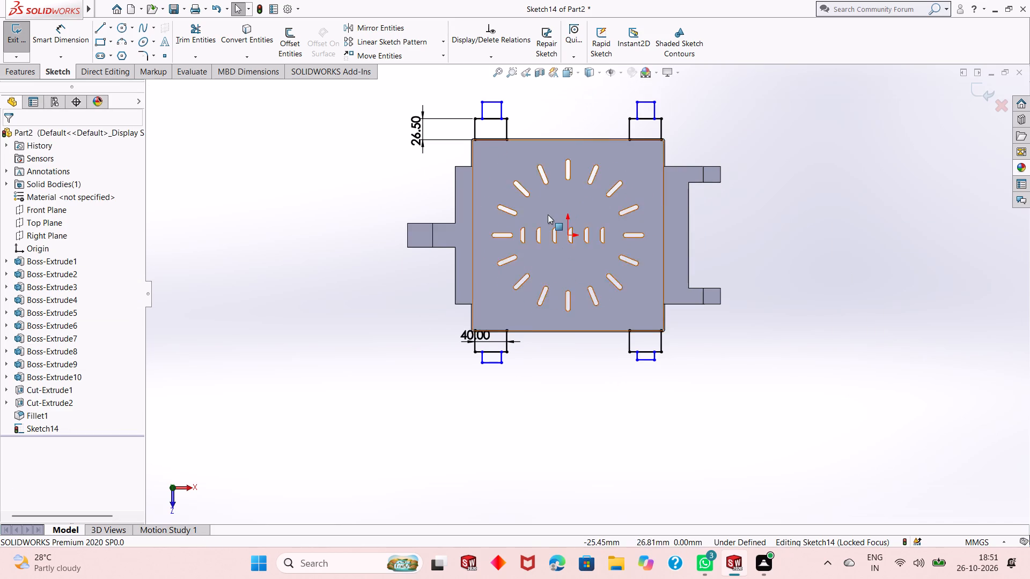
scroll(548, 214, "up", 1)
scroll(592, 181, "down", 4)
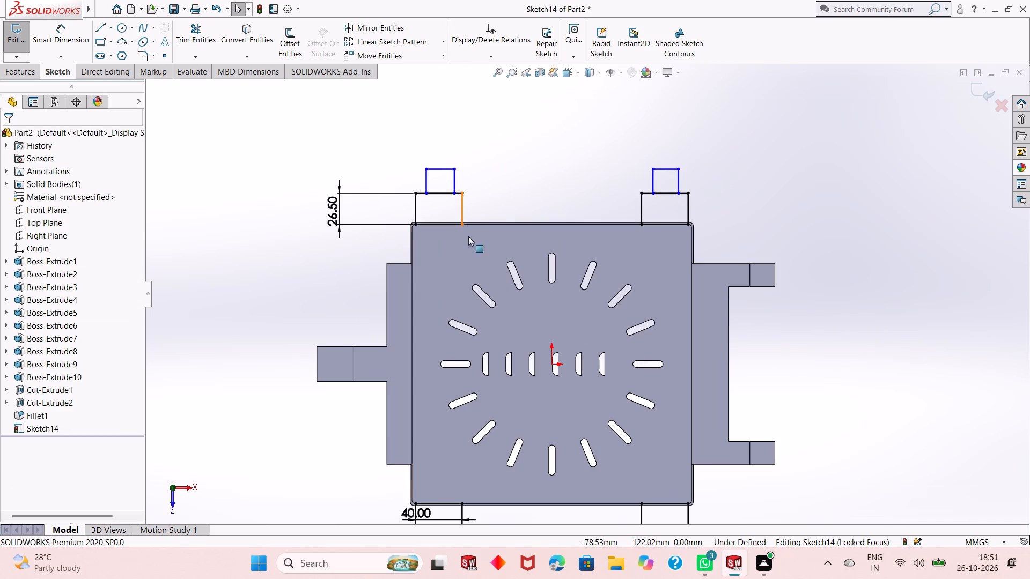
scroll(538, 350, "up", 1)
scroll(584, 379, "down", 1)
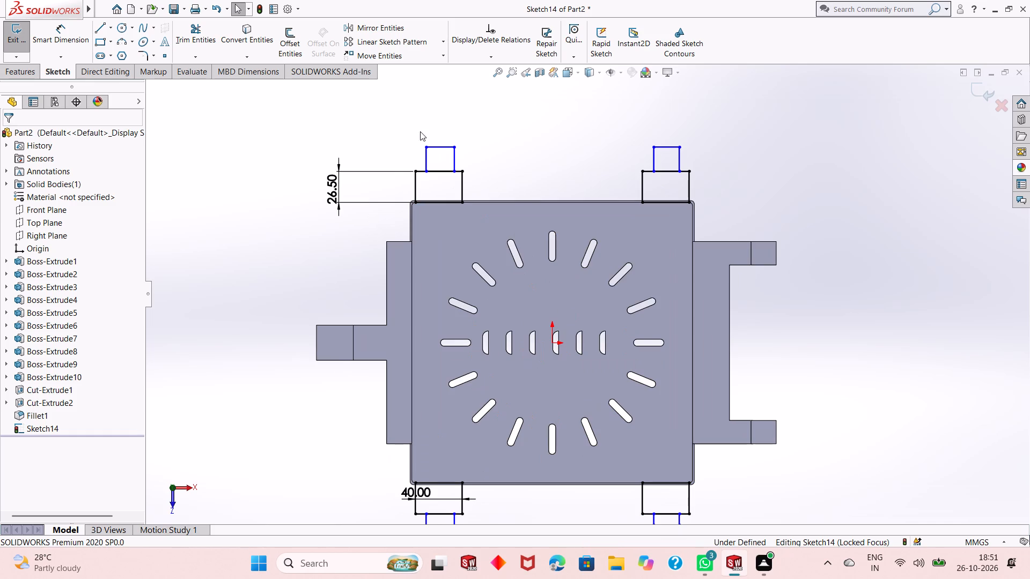
left_click(76, 47)
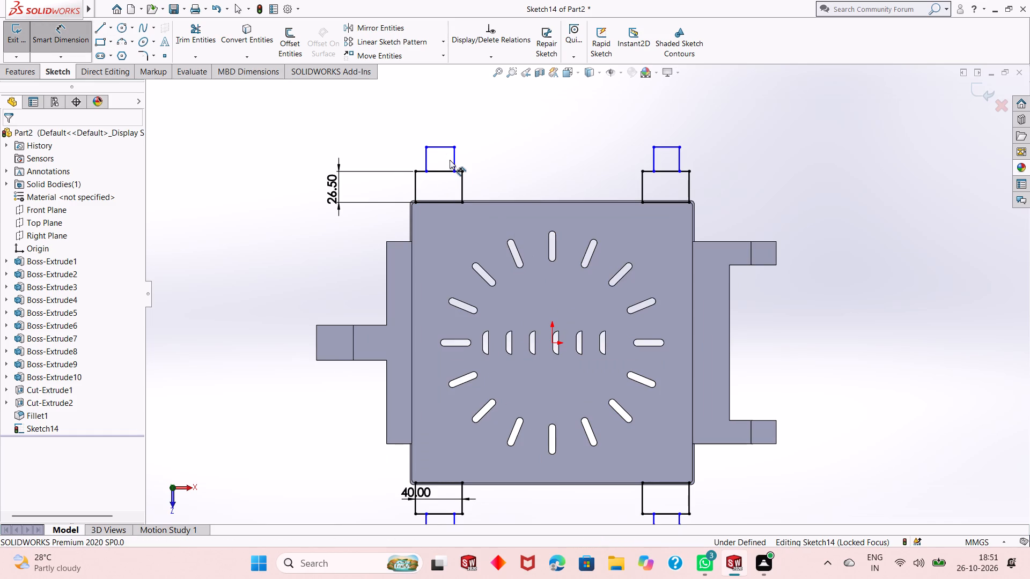
left_click(454, 161)
left_click(512, 151)
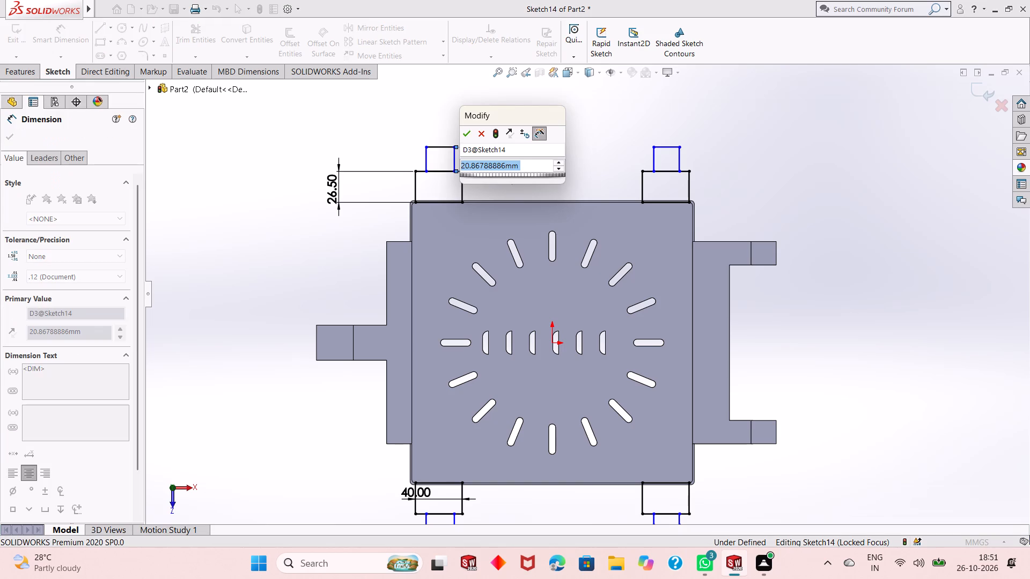
type("22.5")
key("Return")
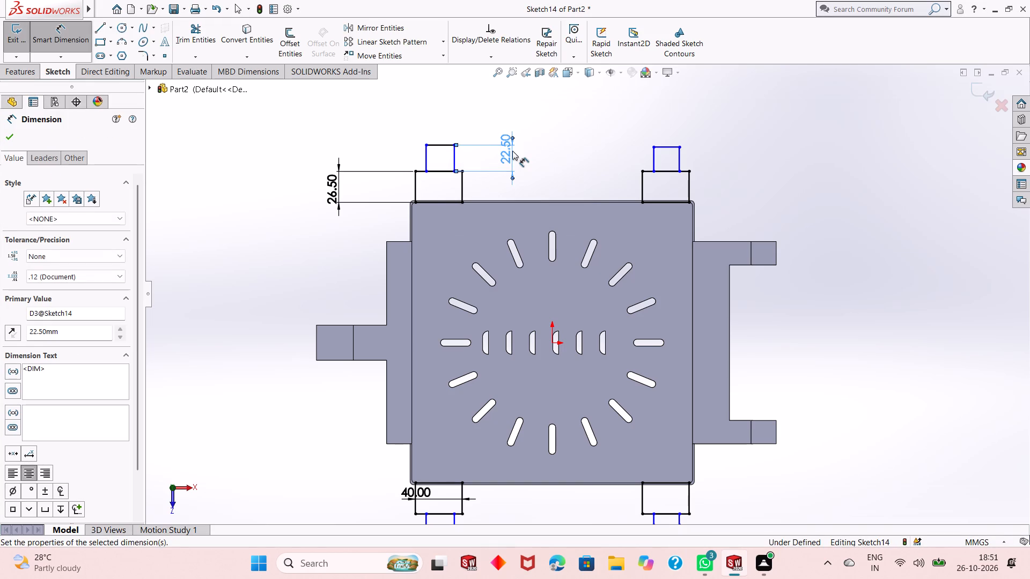
right_click(749, 119)
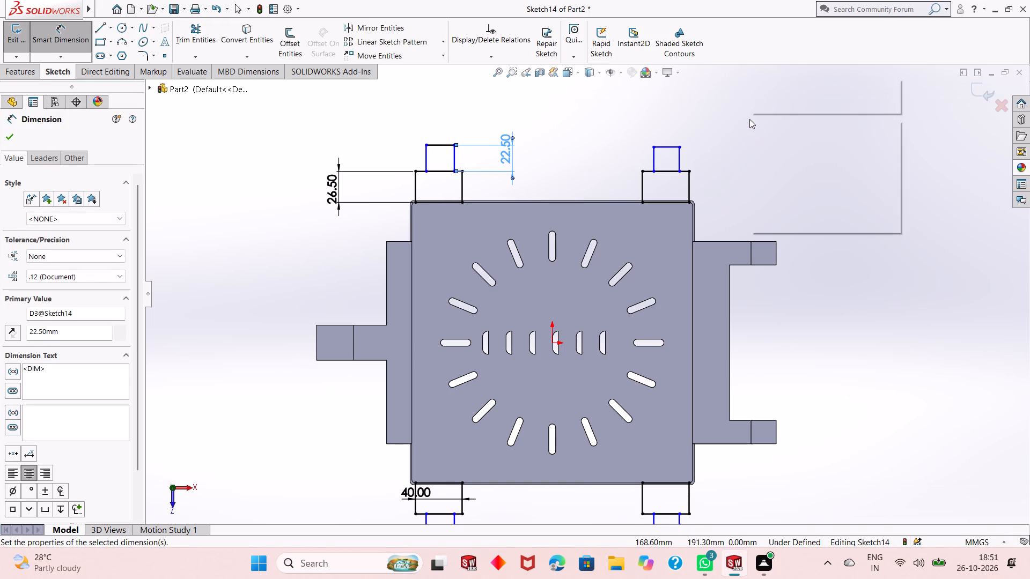
left_click(769, 152)
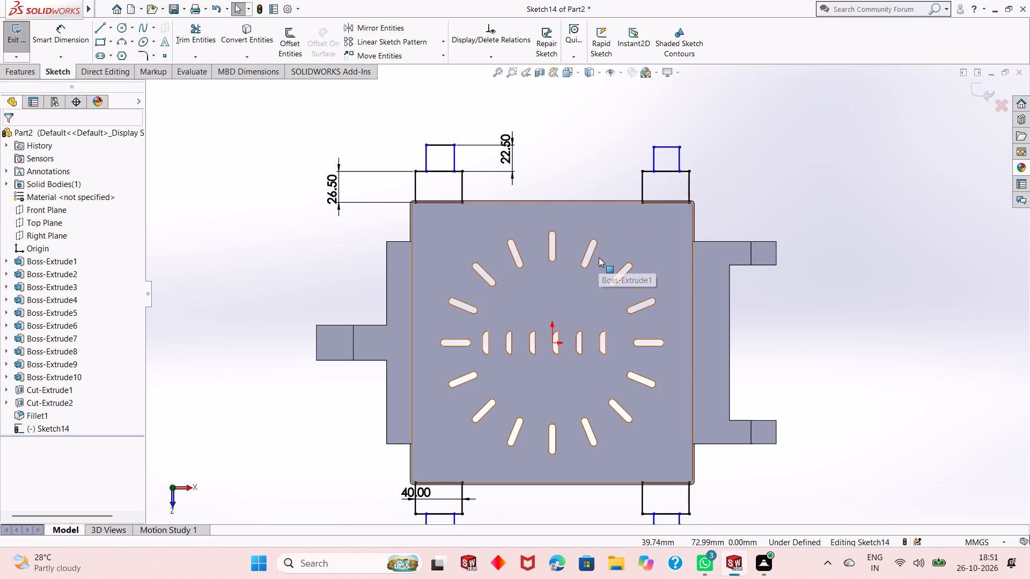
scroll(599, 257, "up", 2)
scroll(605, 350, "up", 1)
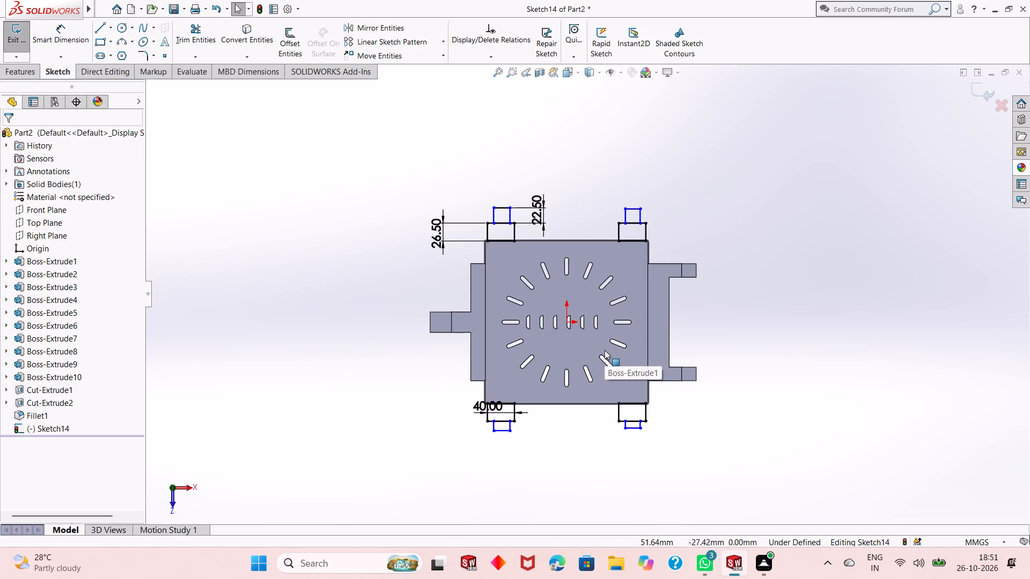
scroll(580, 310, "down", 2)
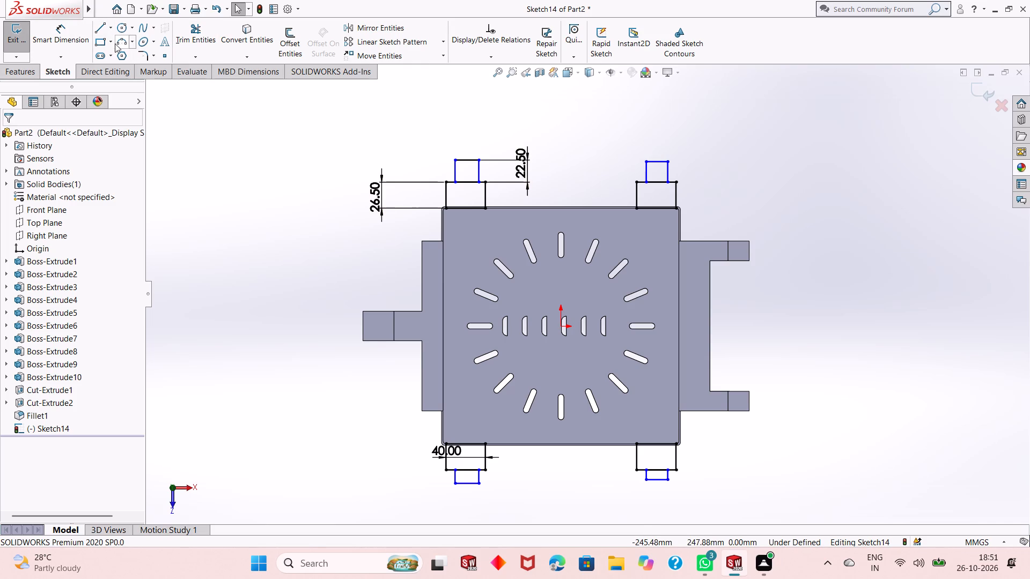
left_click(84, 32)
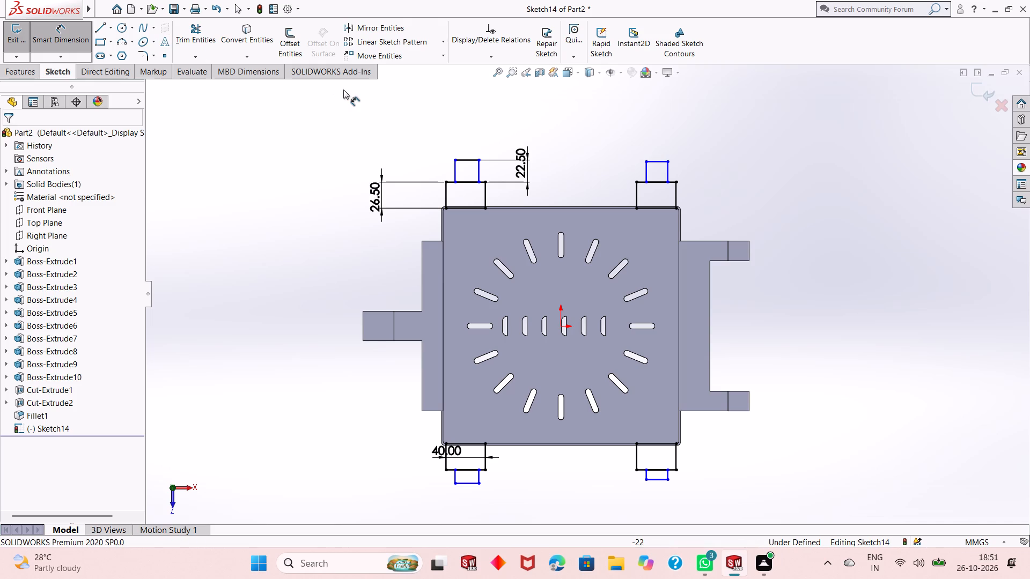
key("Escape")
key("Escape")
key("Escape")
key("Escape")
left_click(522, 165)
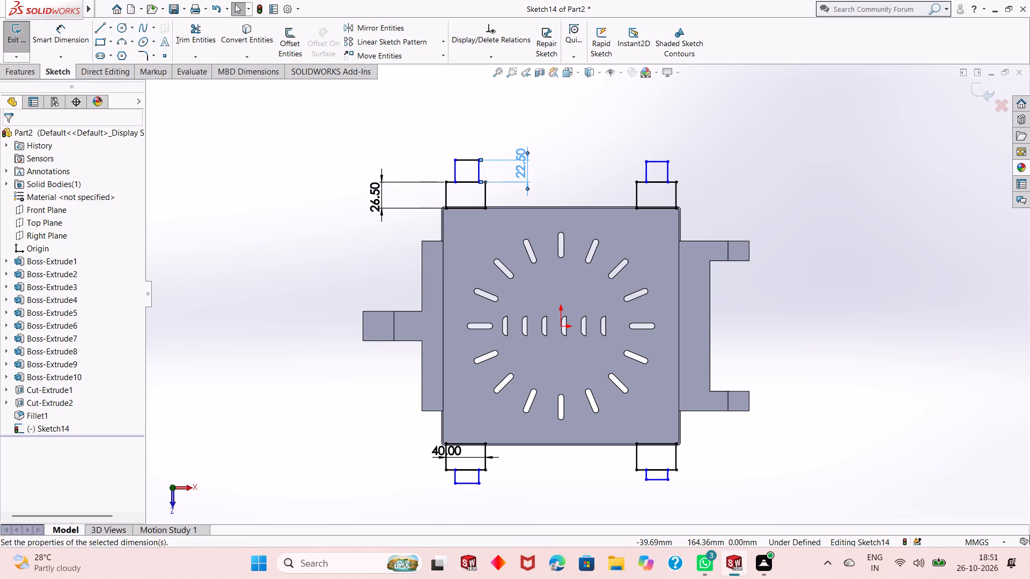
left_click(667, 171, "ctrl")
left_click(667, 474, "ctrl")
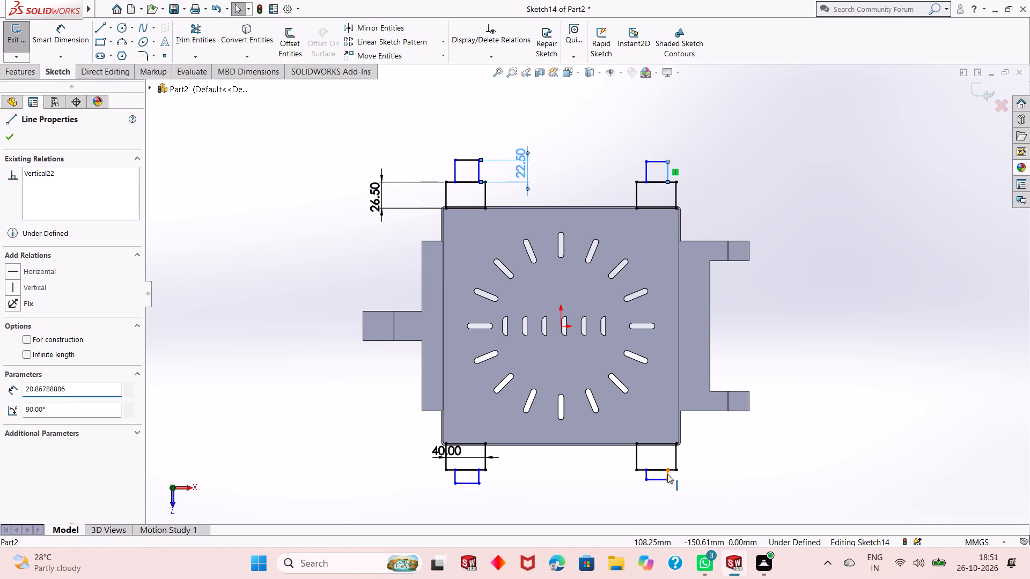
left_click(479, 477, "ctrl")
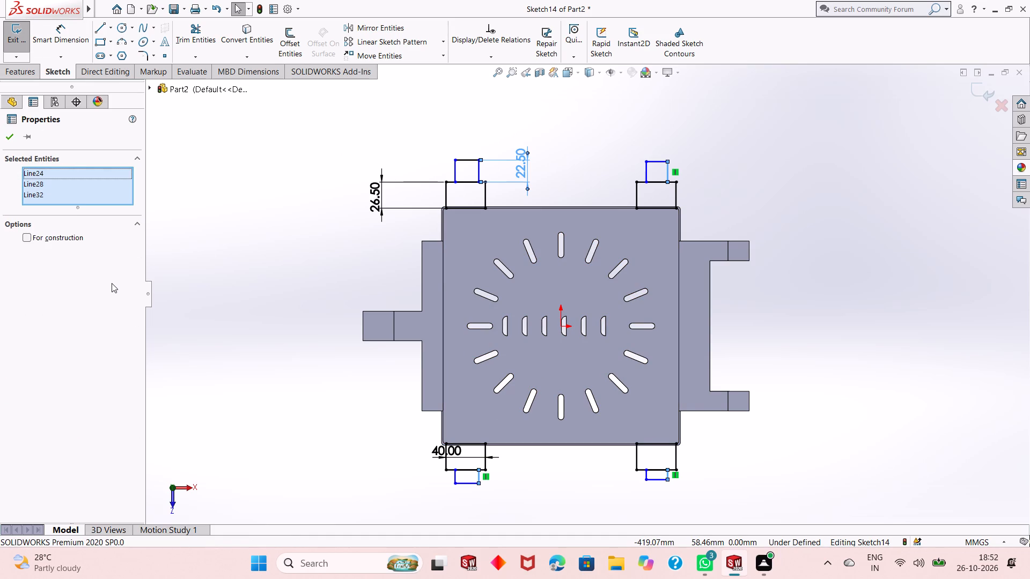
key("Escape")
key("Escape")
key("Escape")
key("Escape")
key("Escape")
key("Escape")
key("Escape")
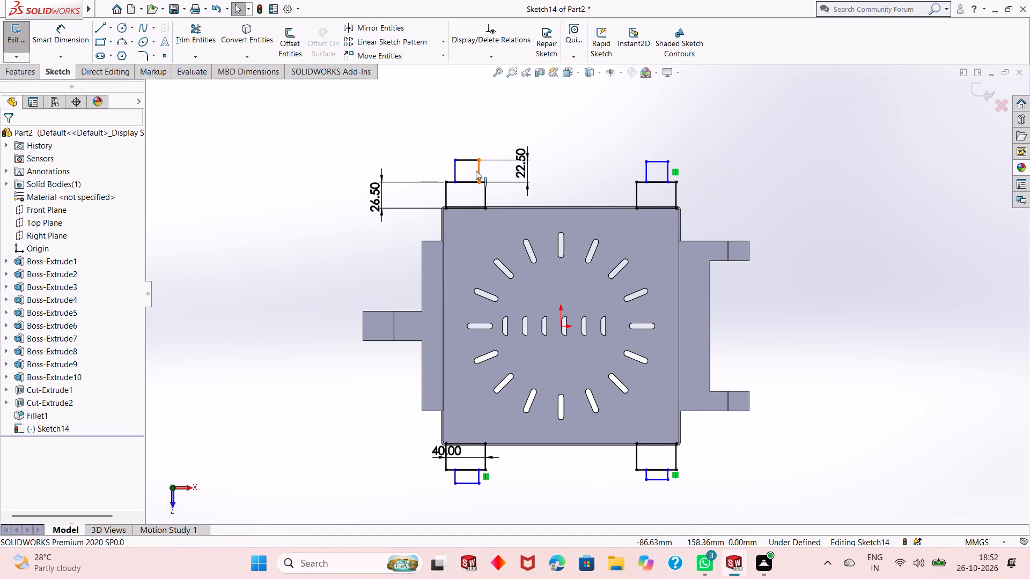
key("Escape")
Make the +X side edges of all four small outer rectangles equal in length with an Equal relation.
left_click(480, 164)
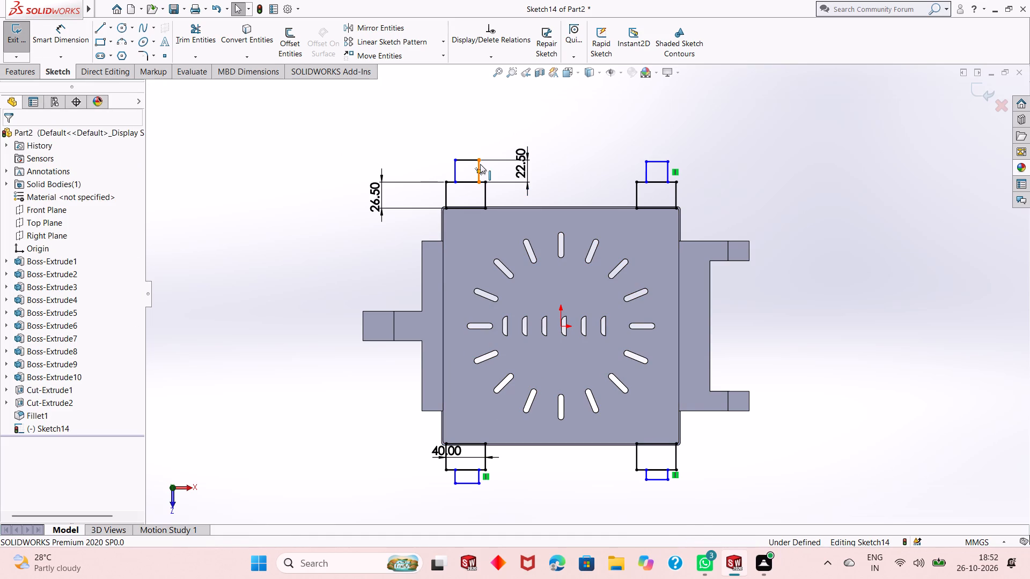
left_click(667, 168, "ctrl")
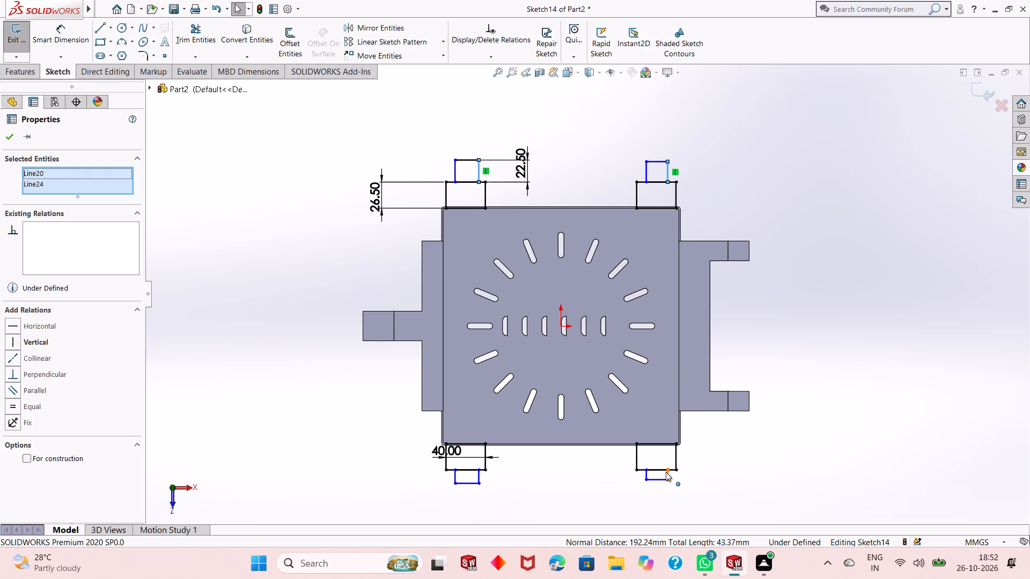
scroll(657, 496, "down", 2)
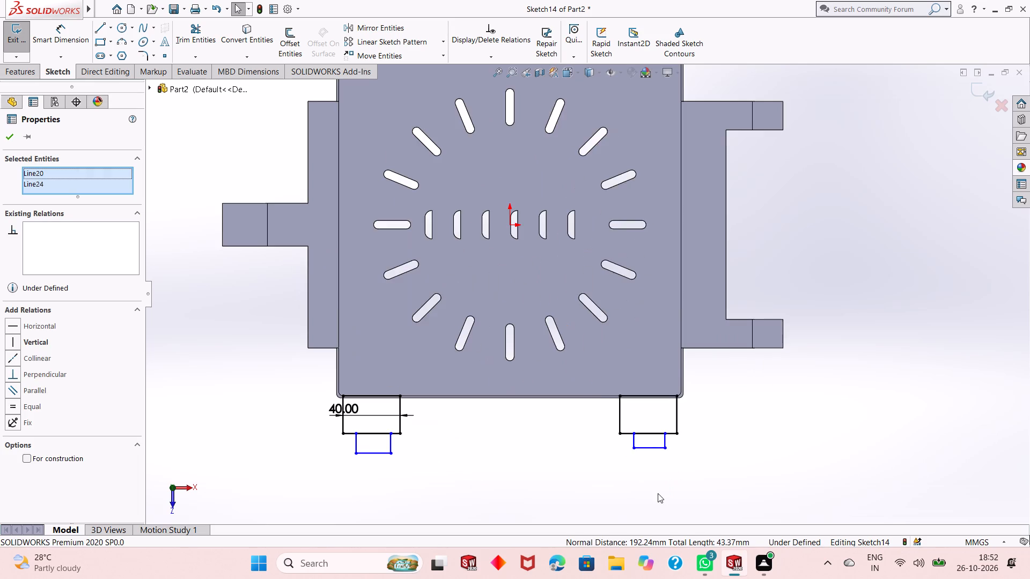
scroll(658, 492, "down", 2)
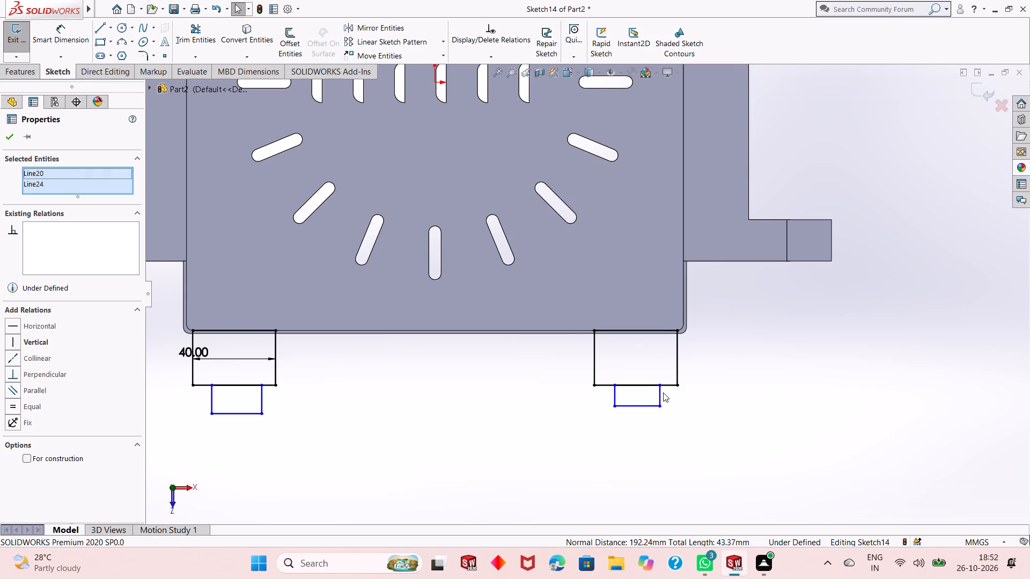
left_click(661, 388, "ctrl")
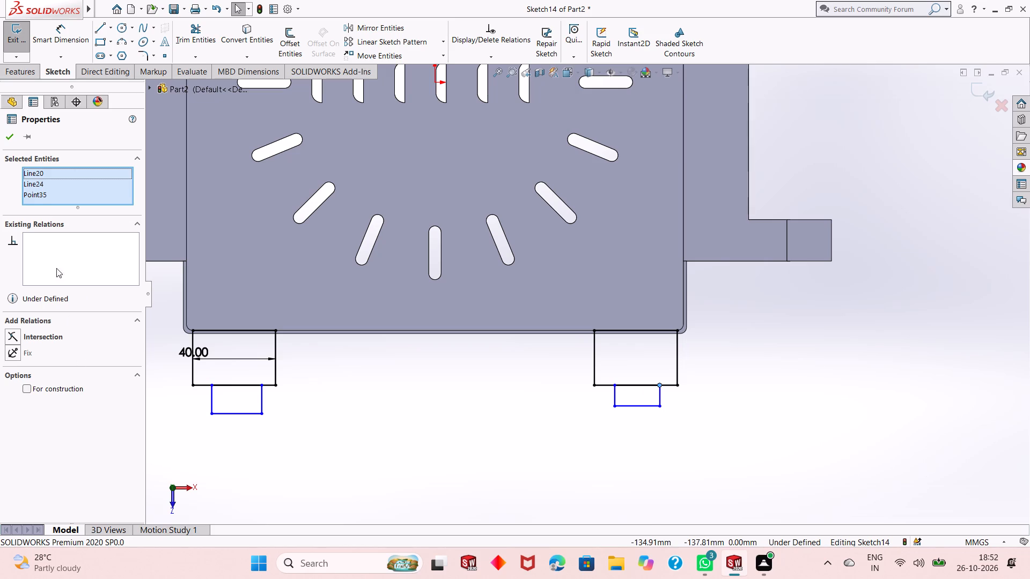
right_click(37, 195)
left_click(57, 215)
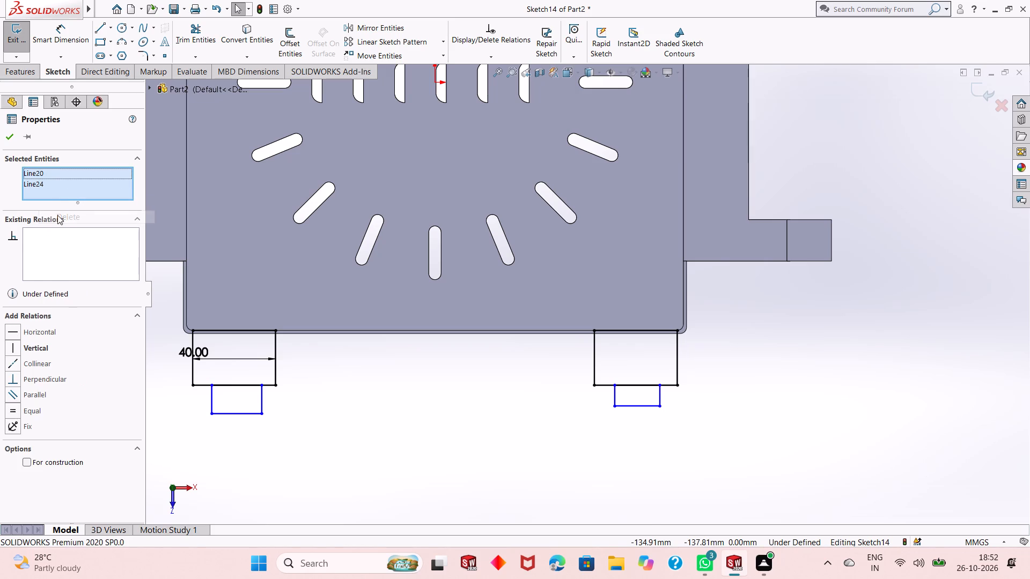
left_click(661, 393, "ctrl")
left_click(261, 396, "ctrl")
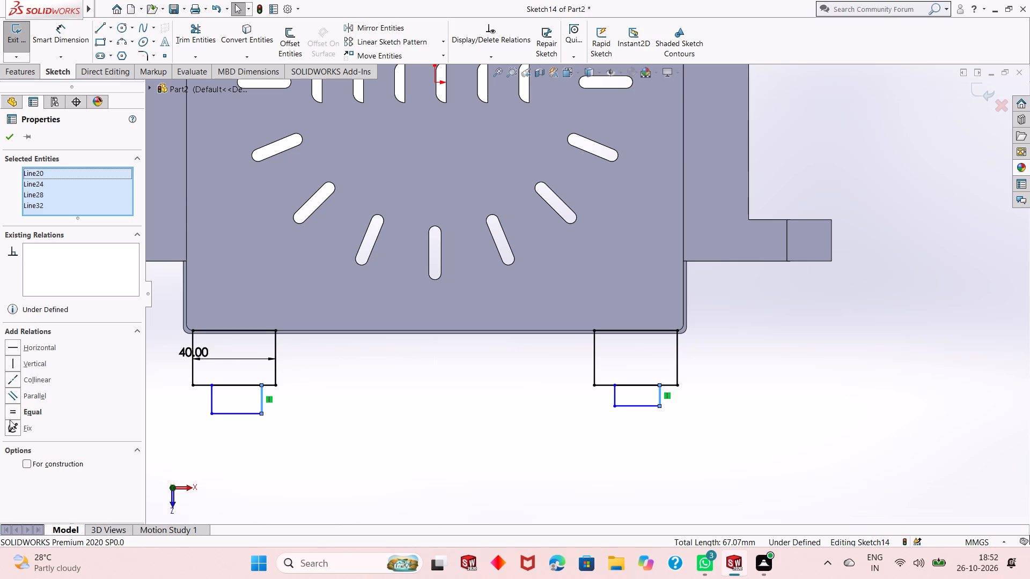
left_click(10, 407)
left_click(14, 141)
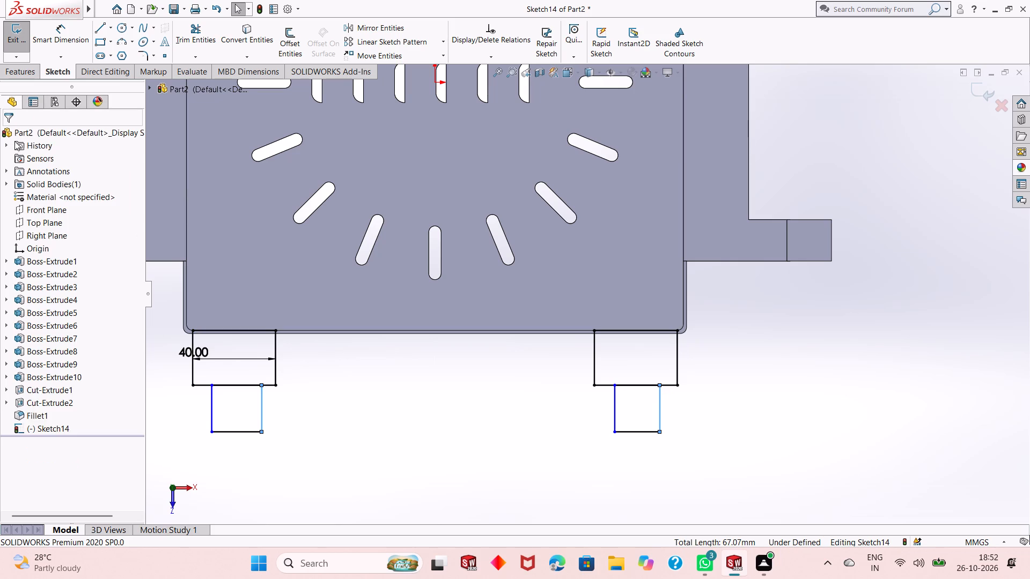
Dimension the outer edge of the small -Z rectangle at the single-tab end, setting its width to 28 mm.
scroll(583, 405, "up", 6)
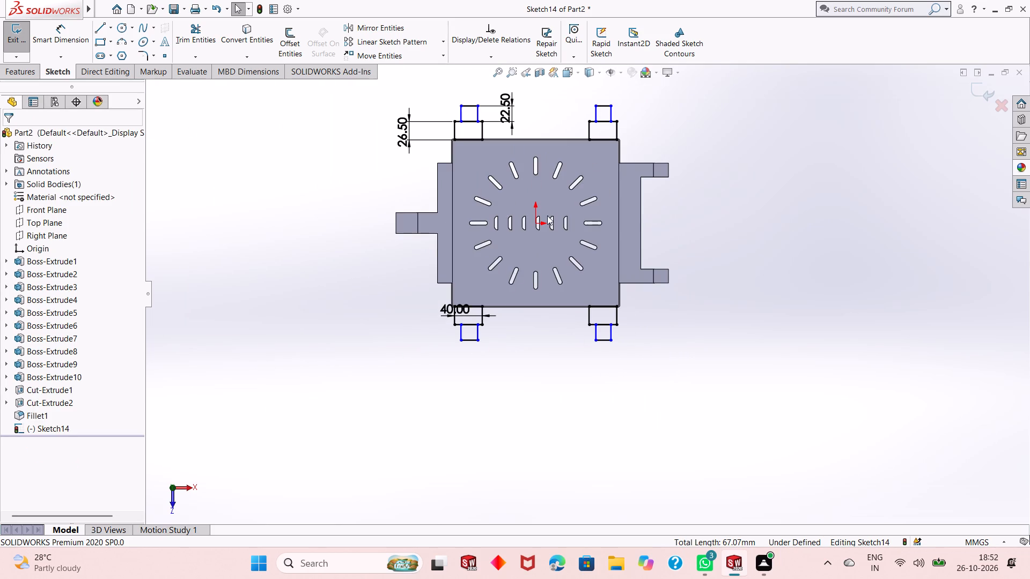
scroll(539, 147, "up", 1)
scroll(539, 147, "down", 3)
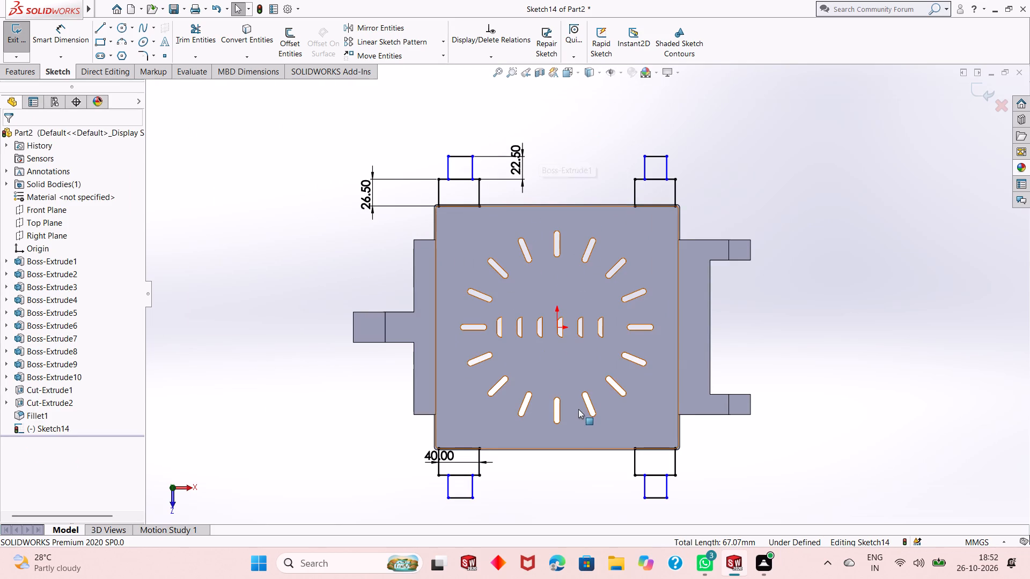
scroll(570, 338, "down", 1)
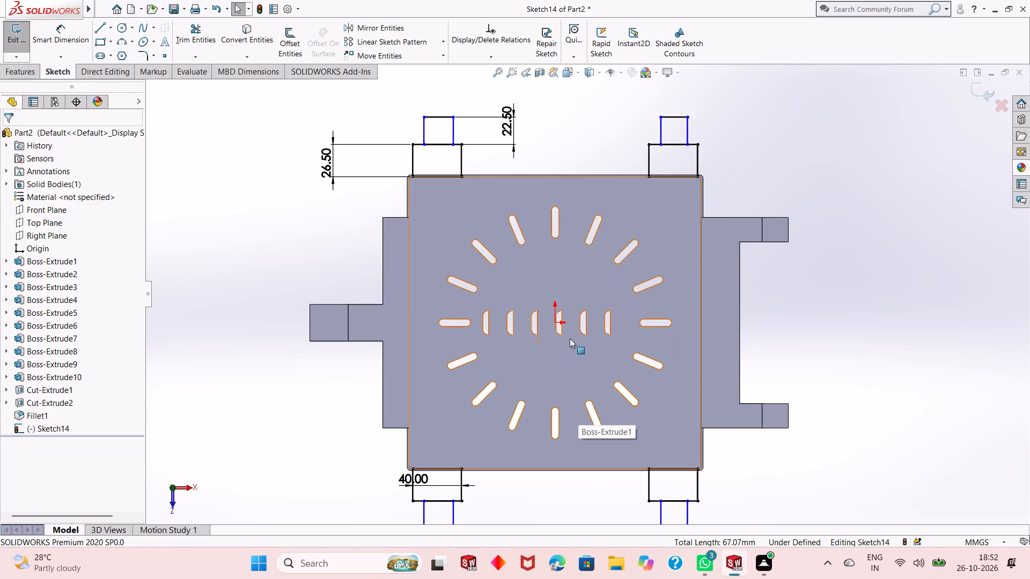
scroll(574, 350, "up", 1)
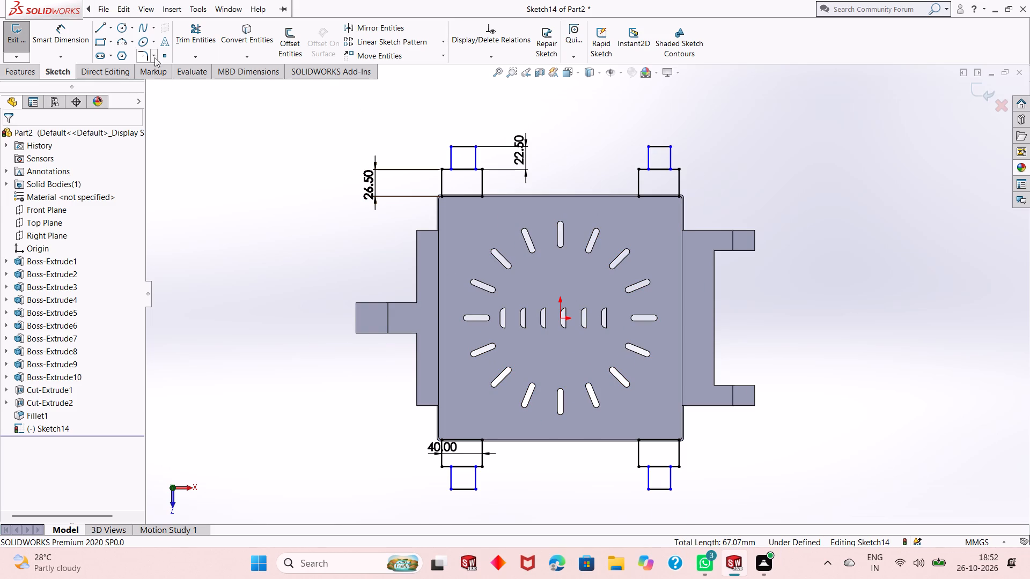
left_click(70, 34)
left_click(464, 144)
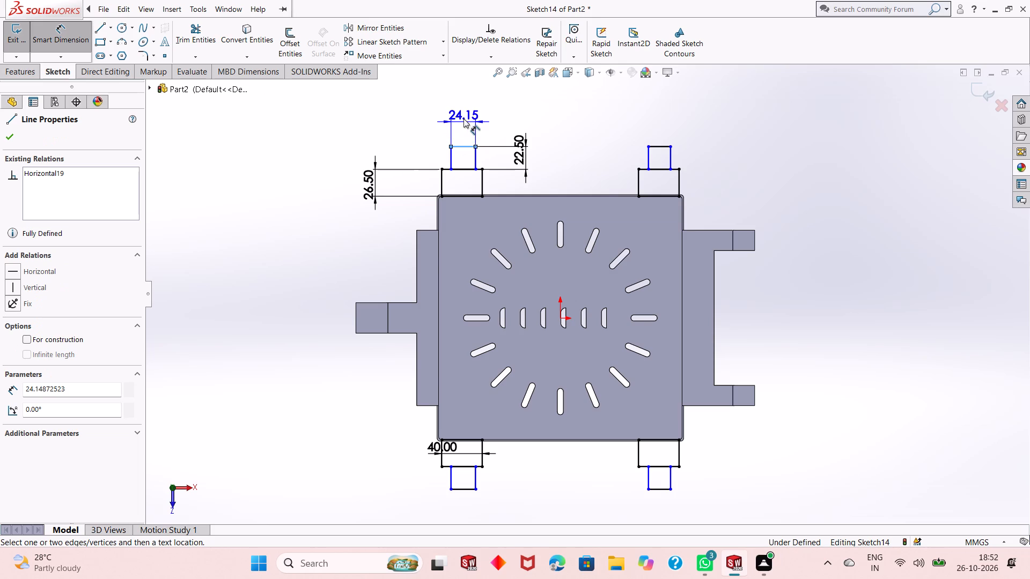
left_click(464, 106)
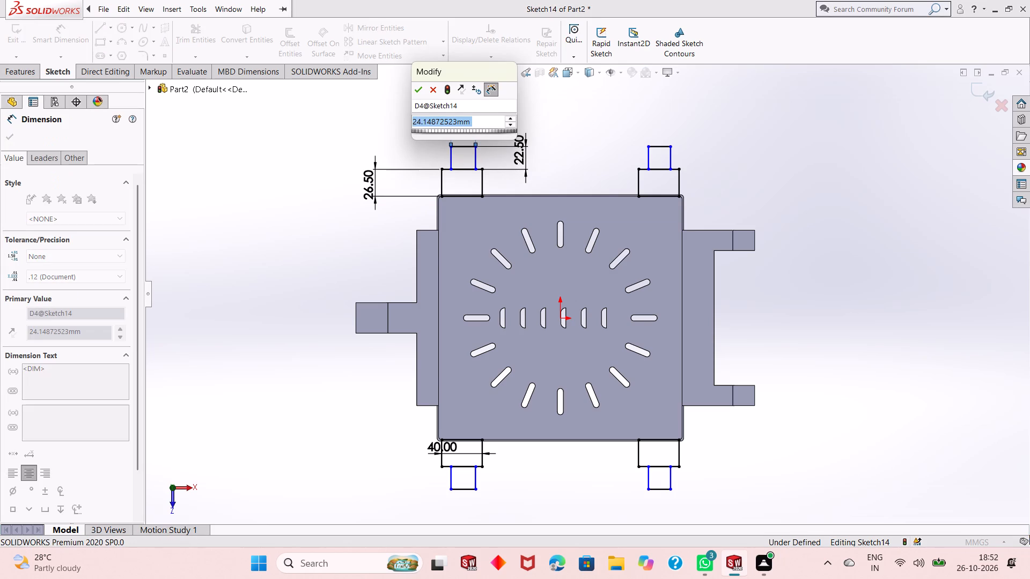
type("28")
key("Return")
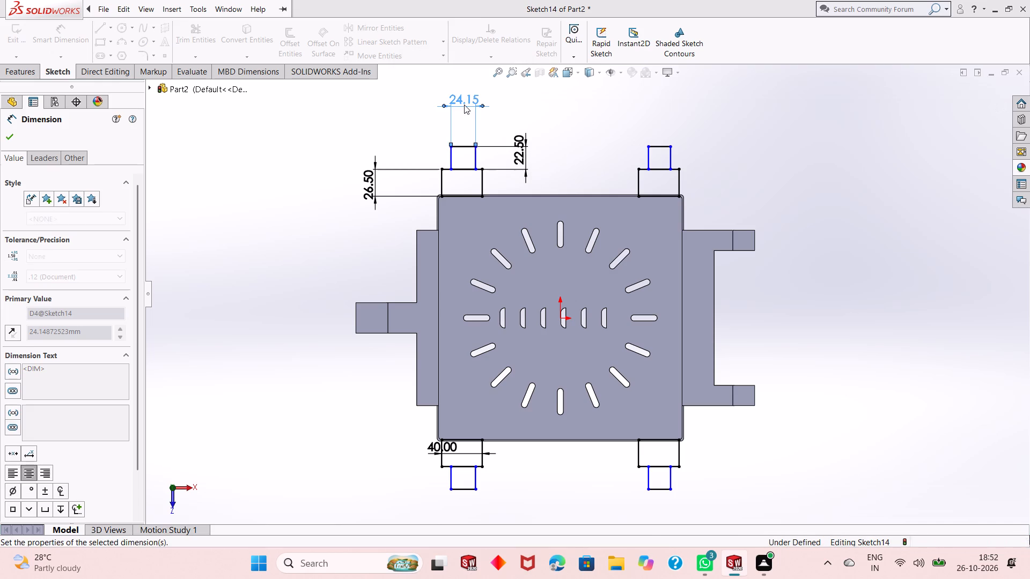
right_click(715, 109)
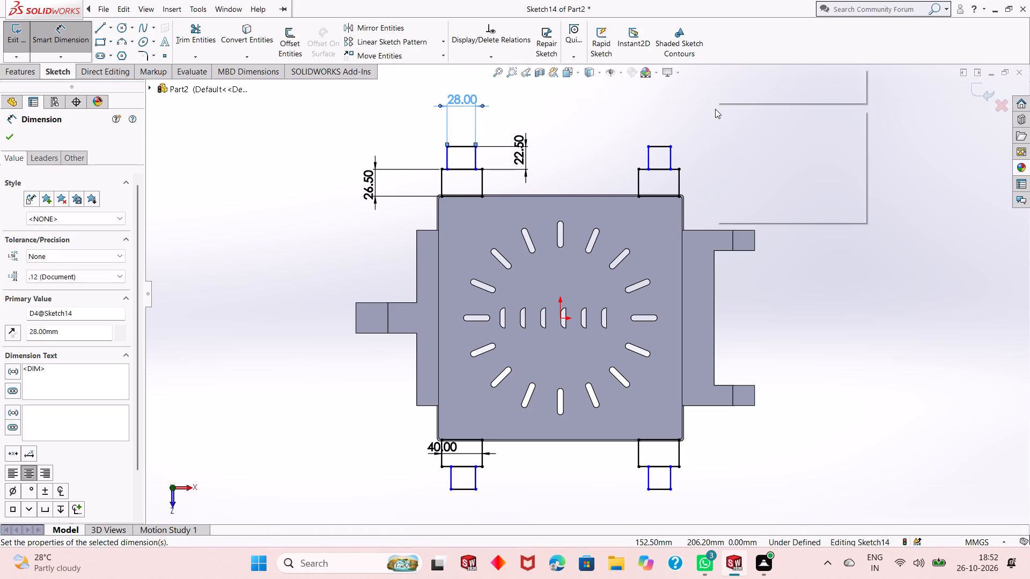
left_click(737, 142)
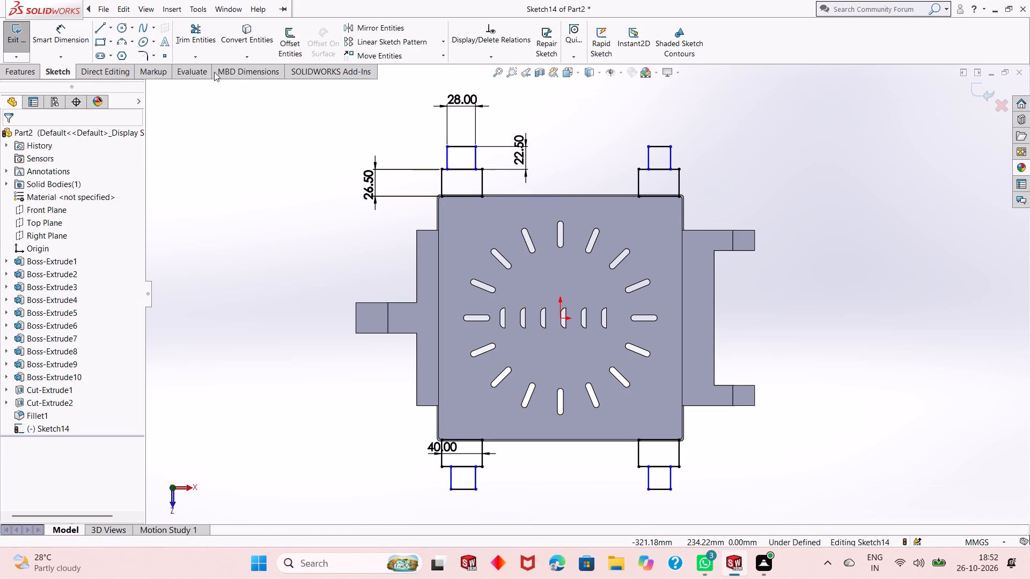
Draw a centerline from the inner edge of the -Z tab rectangle at the single-tab end.
left_click(109, 25)
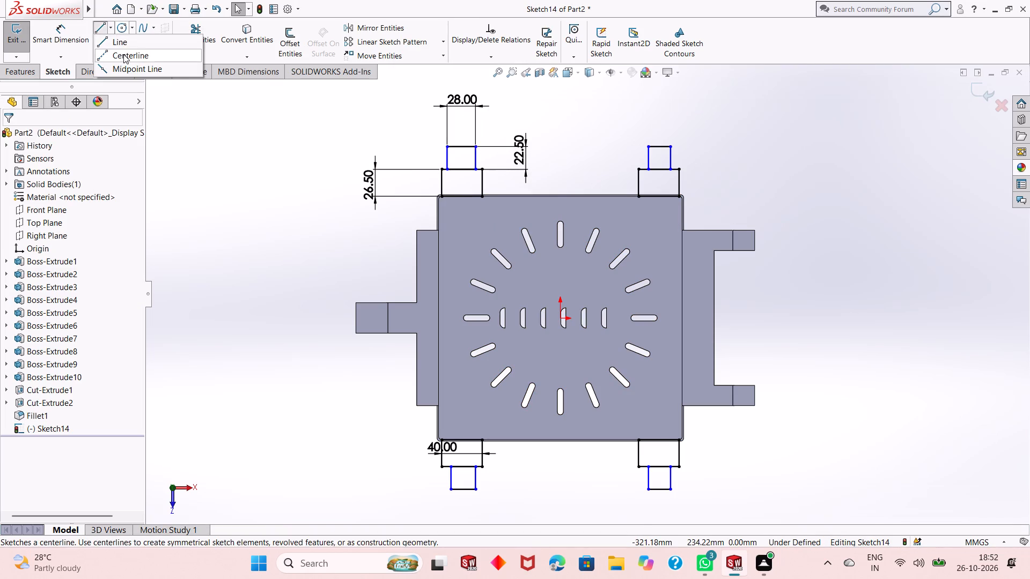
left_click(124, 55)
scroll(477, 190, "down", 2)
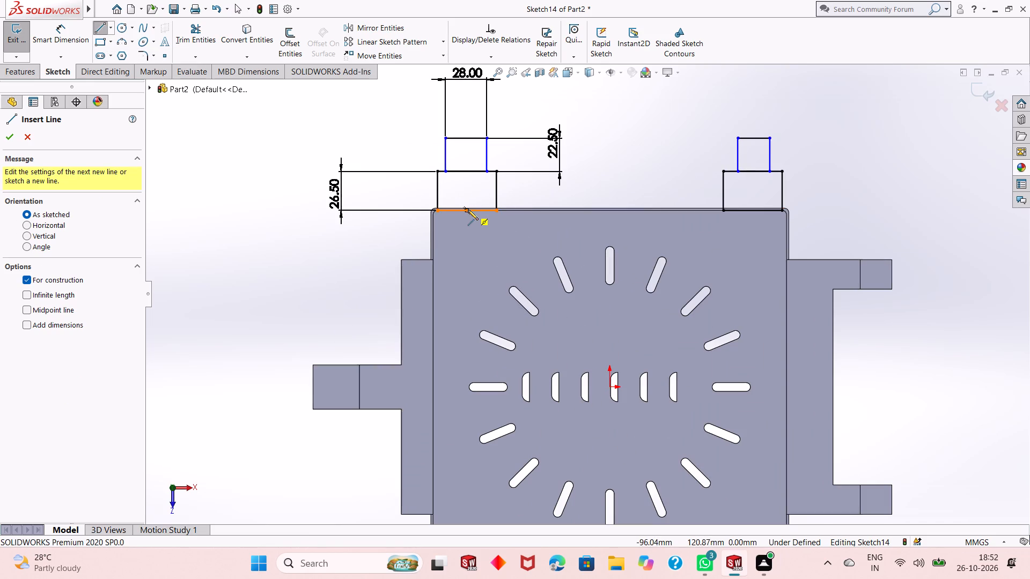
Draw a vertical centerline about 17 mm long from the inner edge's midpoint of the -Z tab rectangle at the single-tab end.
left_click(468, 210)
left_click(468, 185)
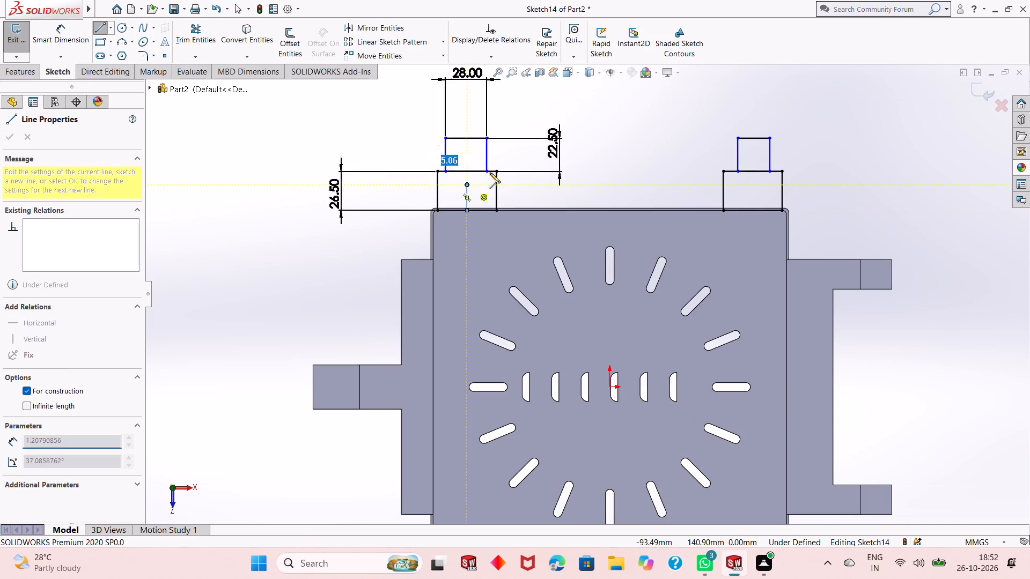
right_click(551, 155)
left_click(582, 165)
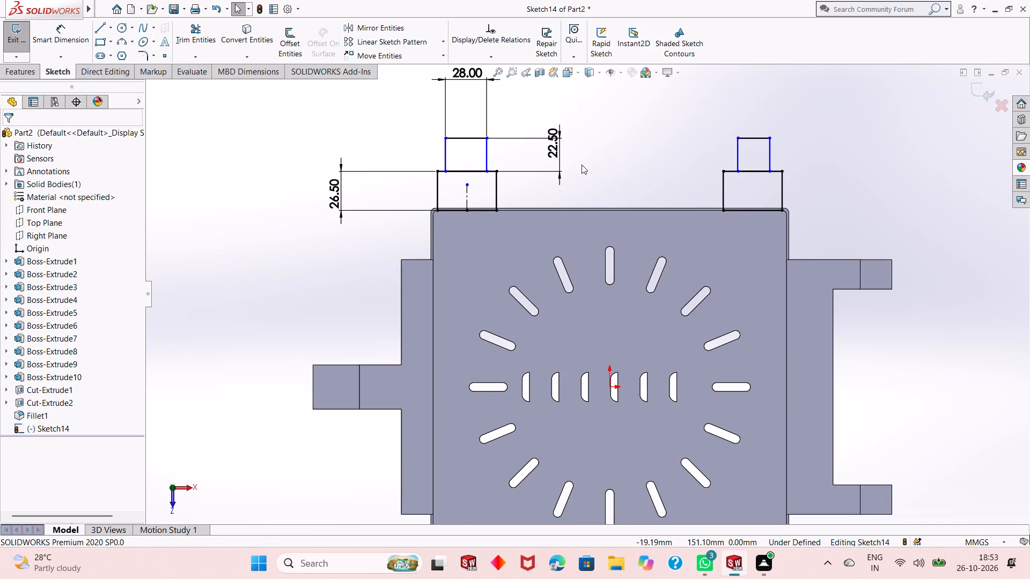
key("Escape")
key("Escape")
Make the side edges of the small outer -Z rectangle at the single-tab end symmetric about its tab's centerline.
left_click(469, 190)
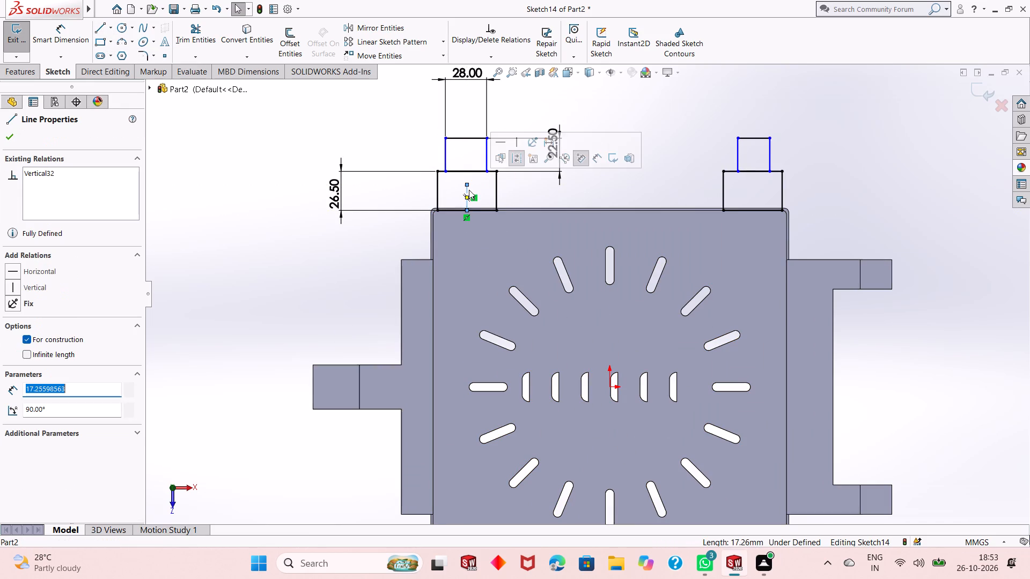
left_click(485, 152, "ctrl")
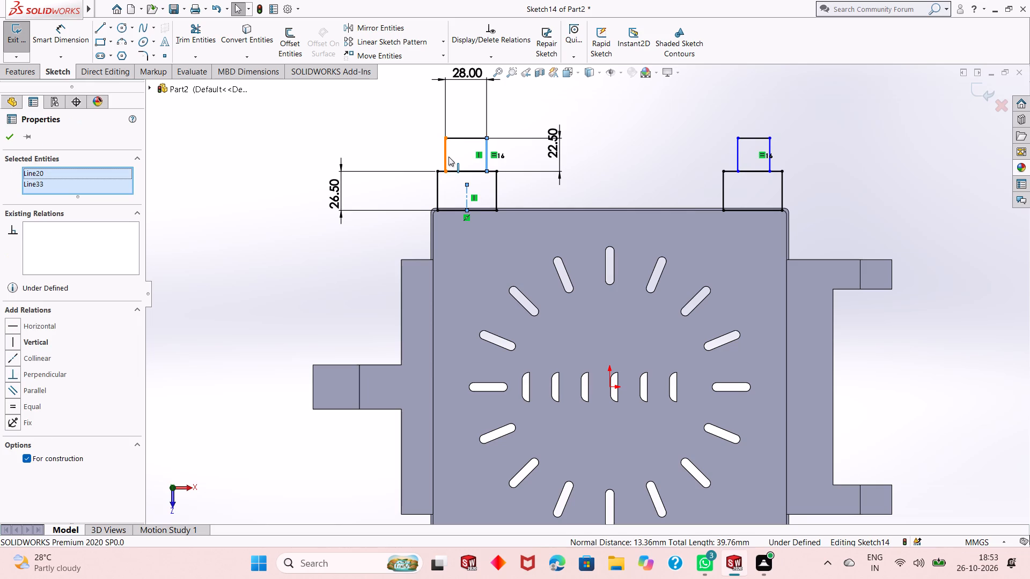
left_click(443, 158, "ctrl")
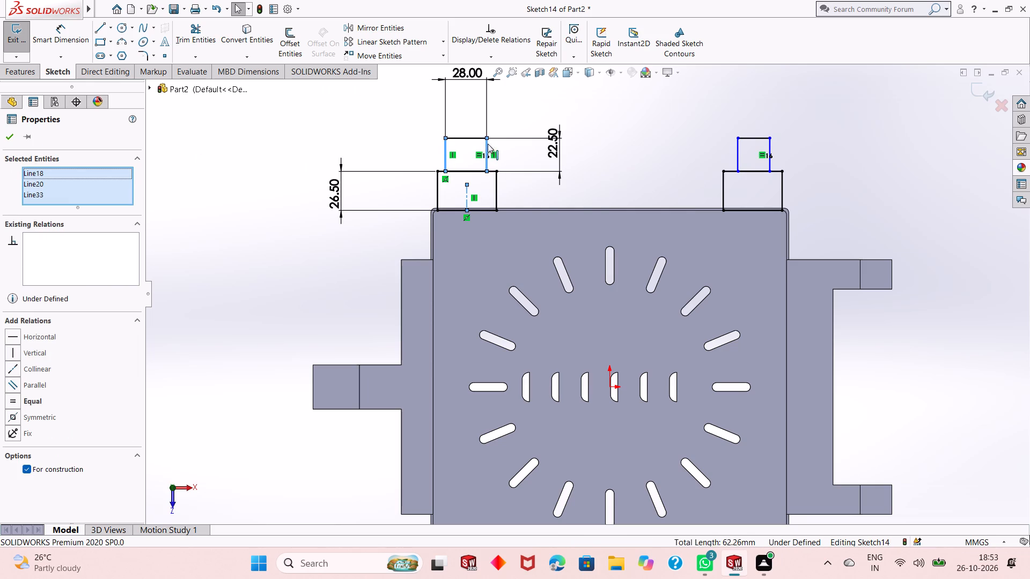
left_click(25, 419)
left_click(7, 138)
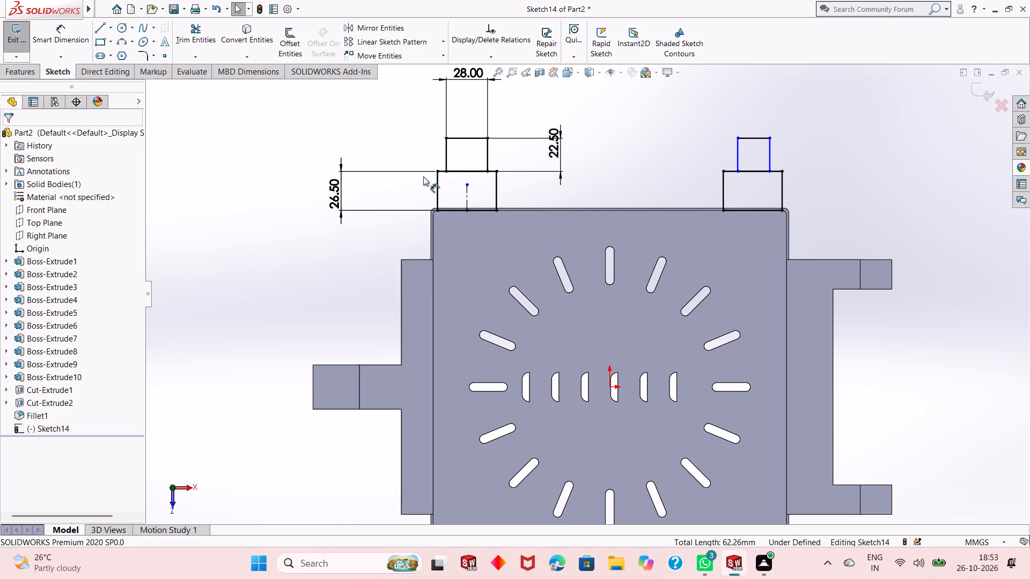
key("Escape")
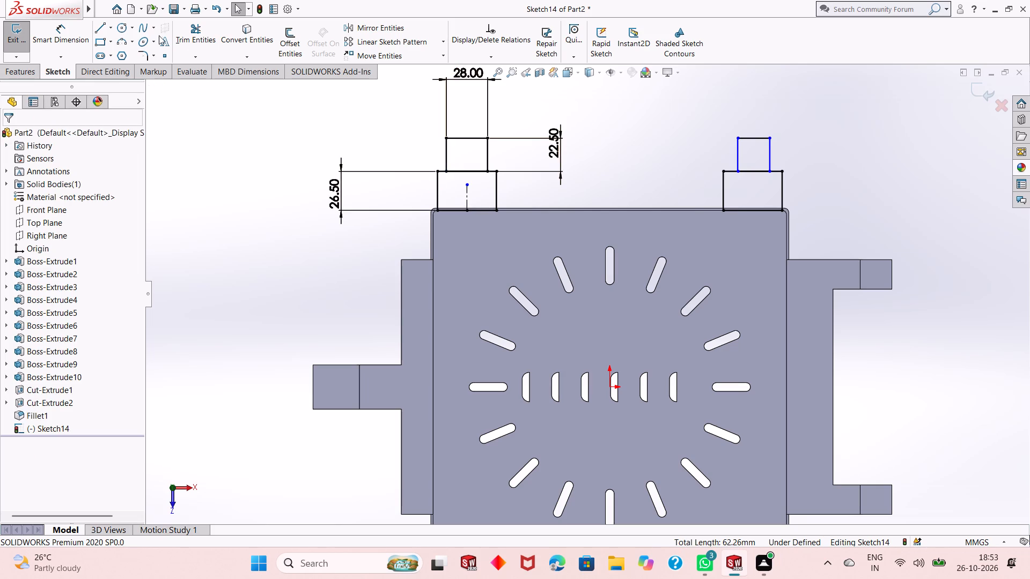
Draw a vertical centerline about 15 mm long from the inner edge's midpoint of the -Z tab rectangle at the two-tab end.
left_click(108, 28)
left_click(114, 50)
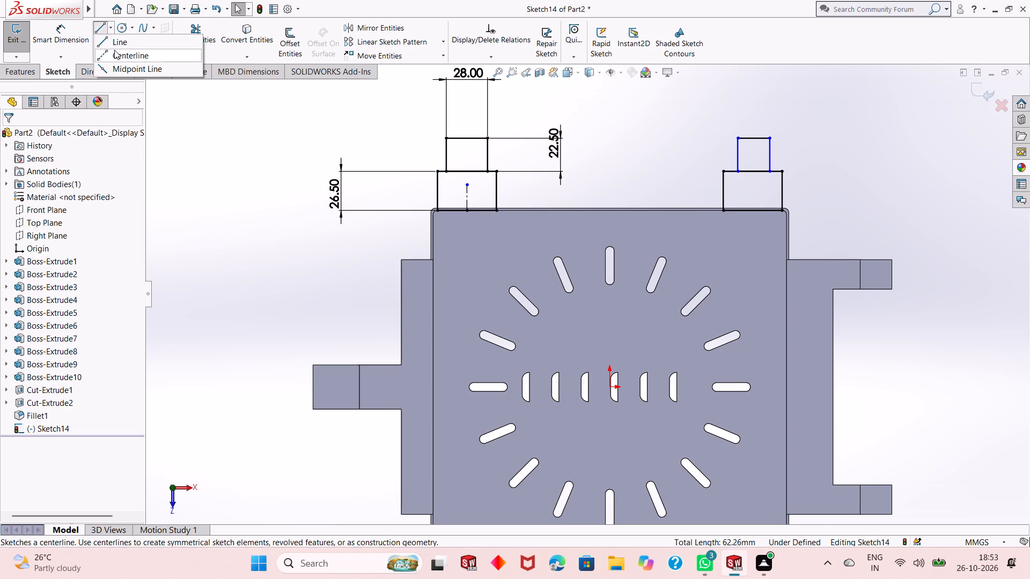
left_click(753, 208)
left_click(753, 189)
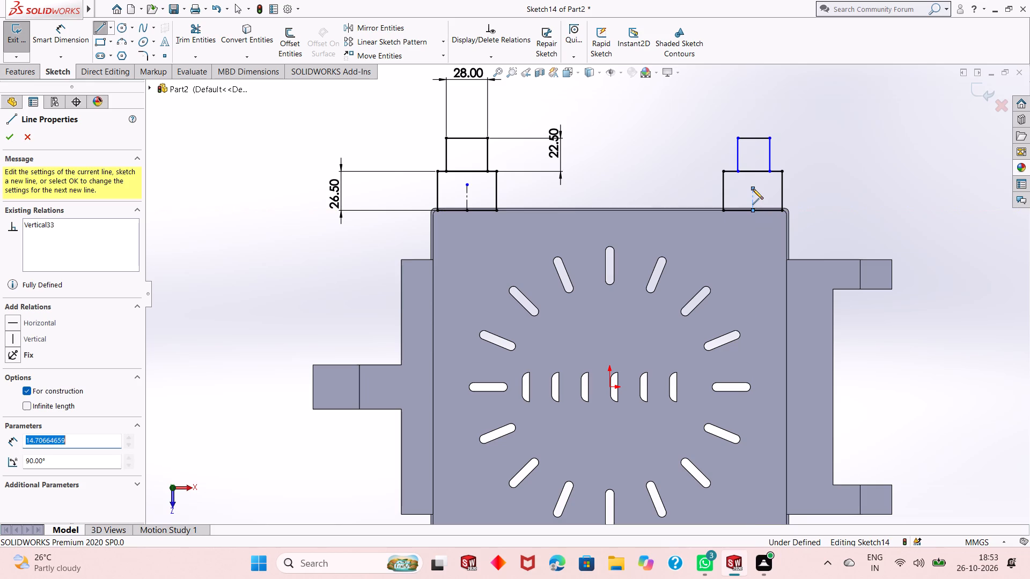
right_click(753, 189)
left_click(796, 199)
key("Escape")
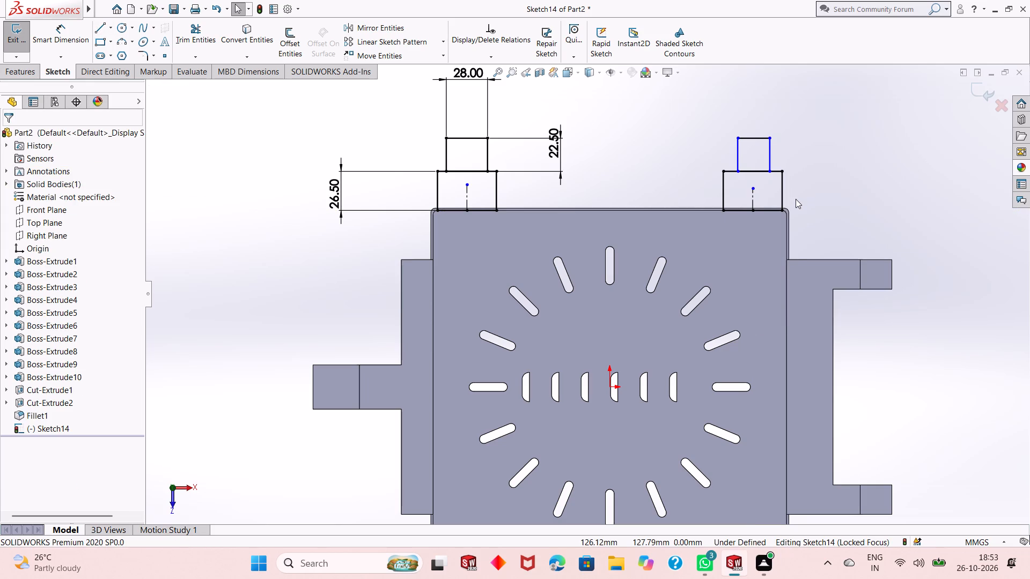
Make the side edges of the small outer -Z rectangle at the two-tab end symmetric about its tab's centerline.
left_click(752, 195)
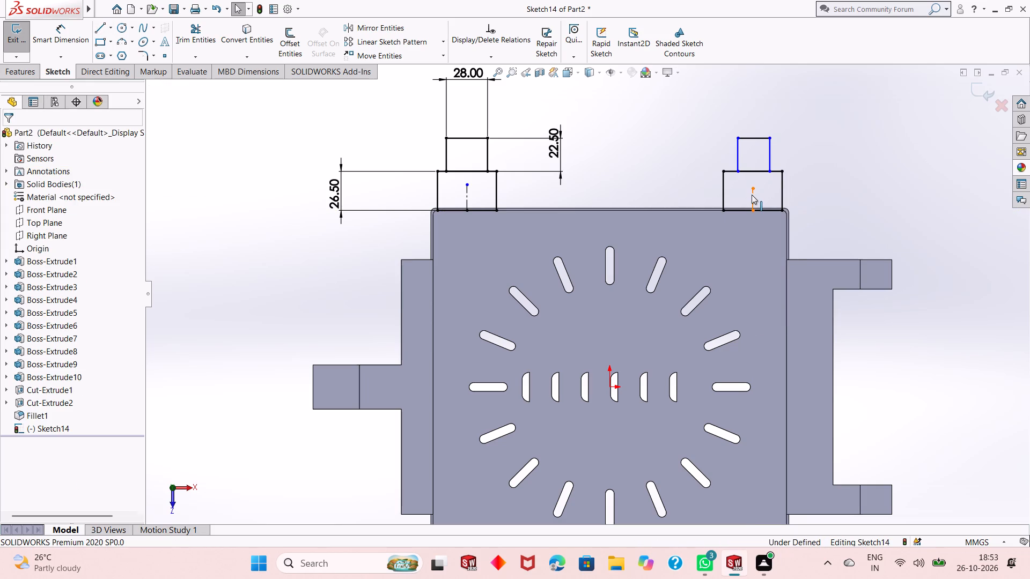
left_click(769, 150, "ctrl")
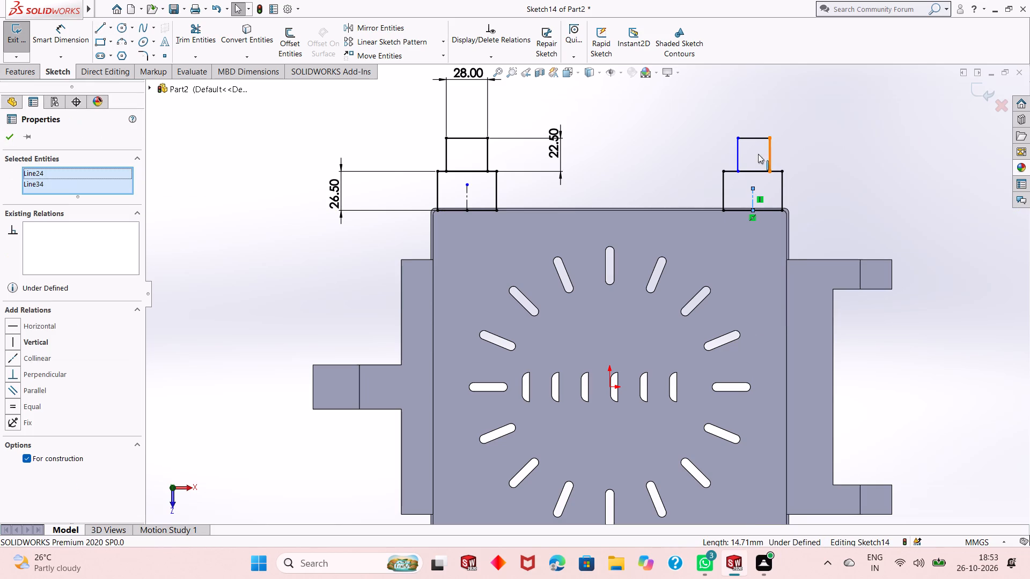
left_click(740, 162, "ctrl")
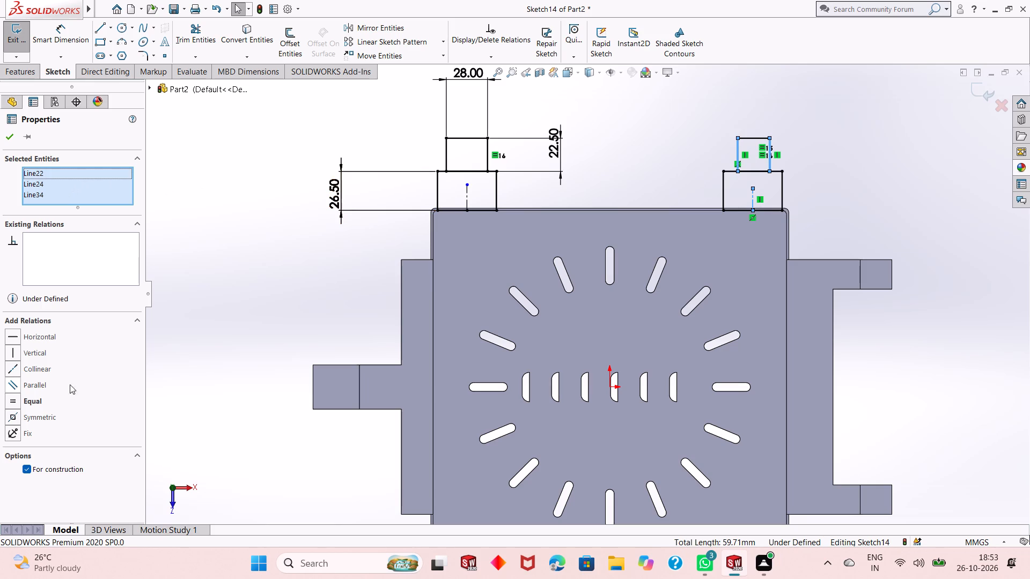
left_click(19, 415)
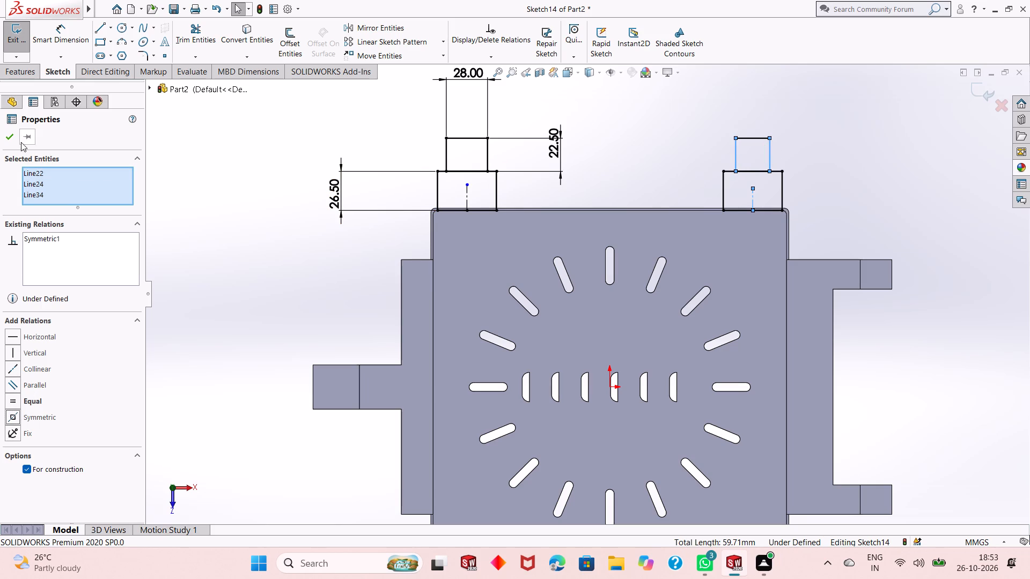
left_click(11, 136)
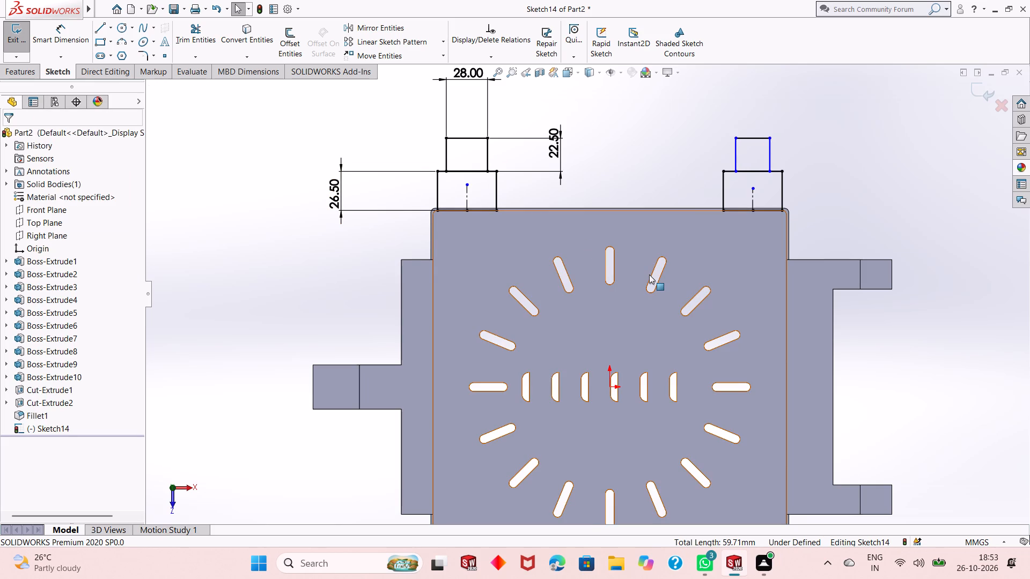
Draw a vertical centerline about 18 mm long from the inner edge's midpoint of the +Z tab rectangle at the single-tab end.
scroll(609, 240, "up", 2)
key("Escape")
key("Escape")
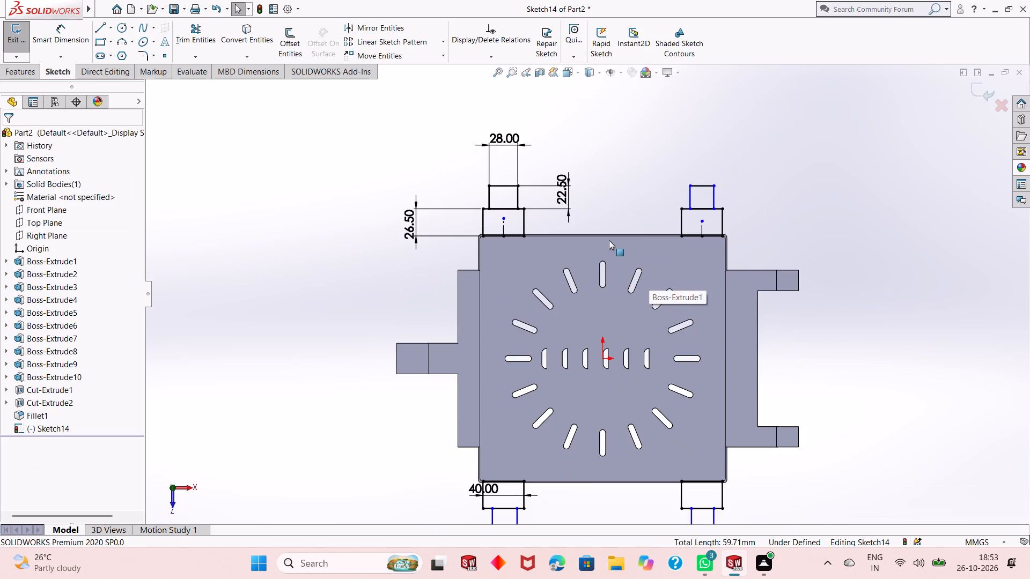
key("Escape")
scroll(551, 429, "up", 2)
scroll(543, 485, "down", 3)
scroll(566, 380, "down", 1)
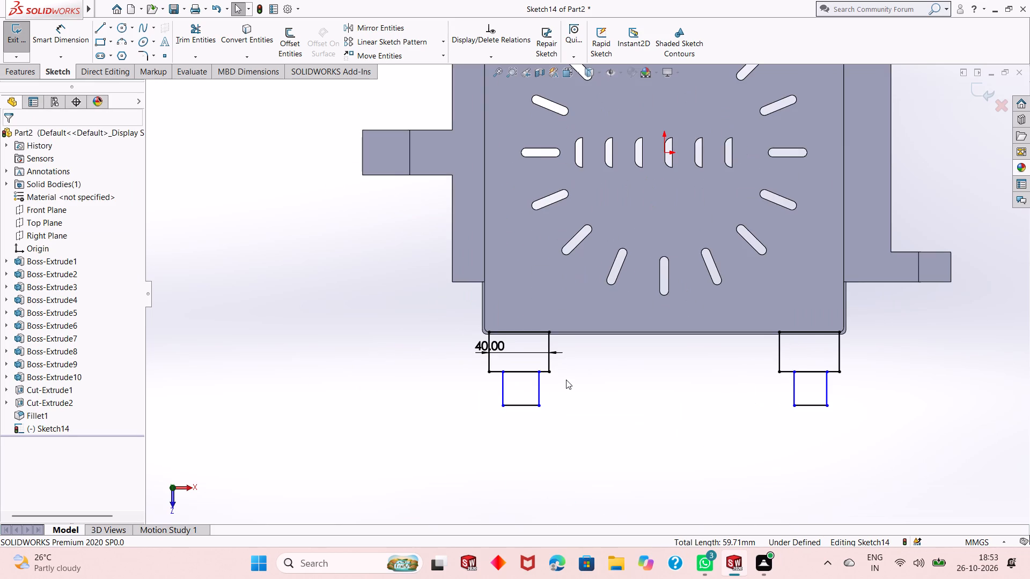
left_click(109, 29)
left_click(115, 57)
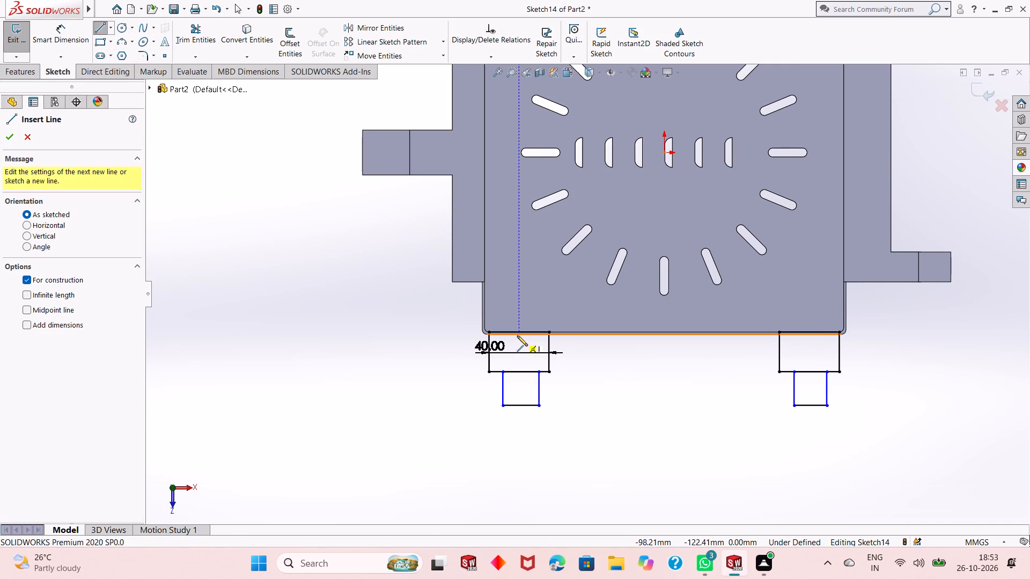
left_click(519, 333)
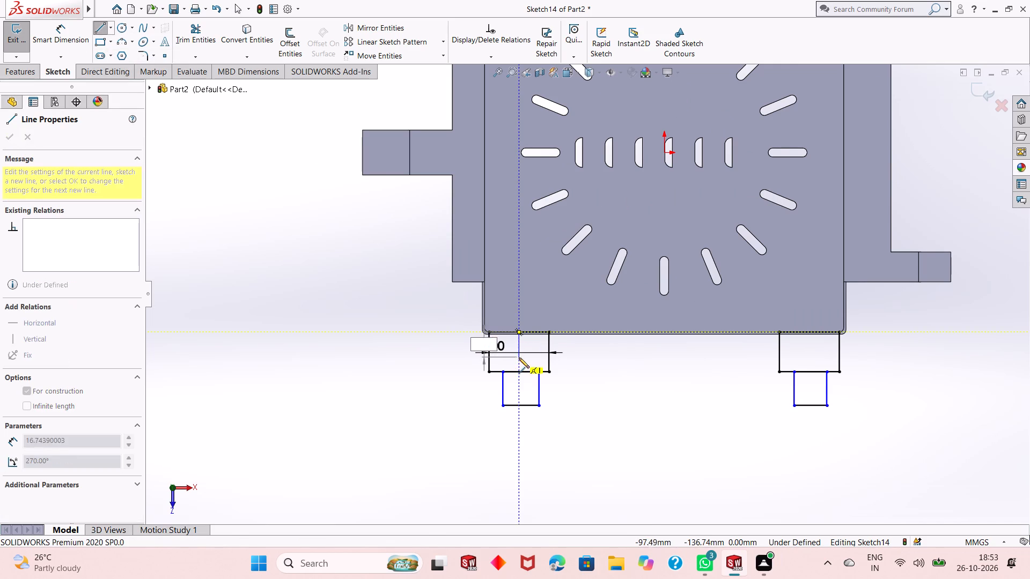
left_click(518, 359)
right_click(518, 359)
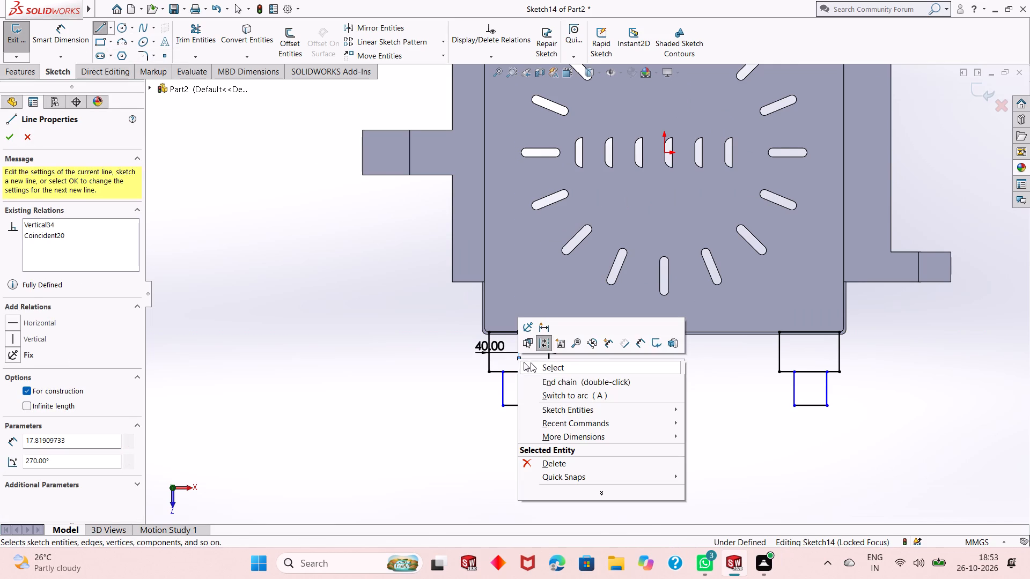
left_click(533, 364)
key("Escape")
key("Escape")
Make the side edges of the small outer +Z rectangle at the single-tab end symmetric about its tab's centerline.
left_click(520, 342)
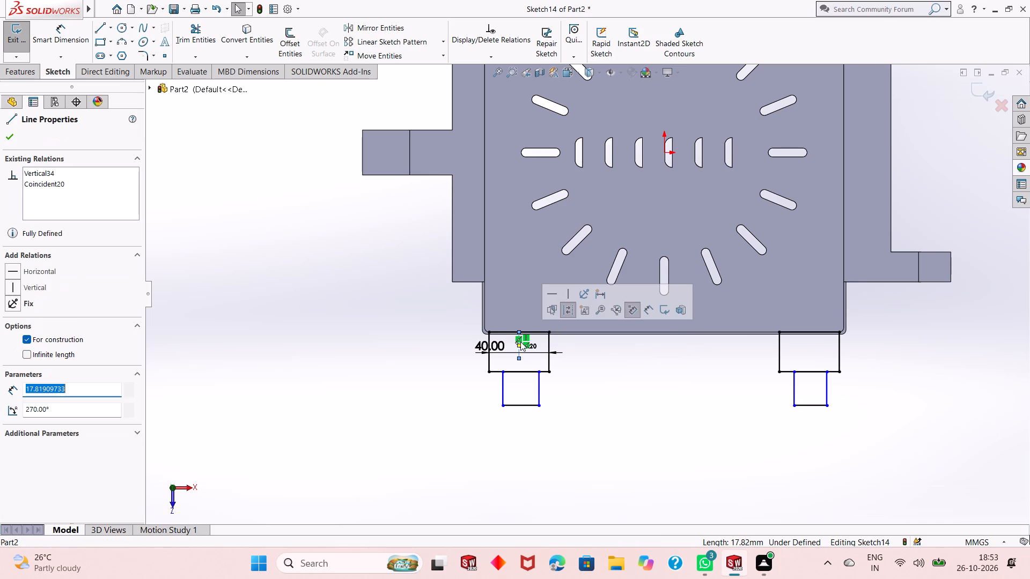
left_click(502, 388, "ctrl")
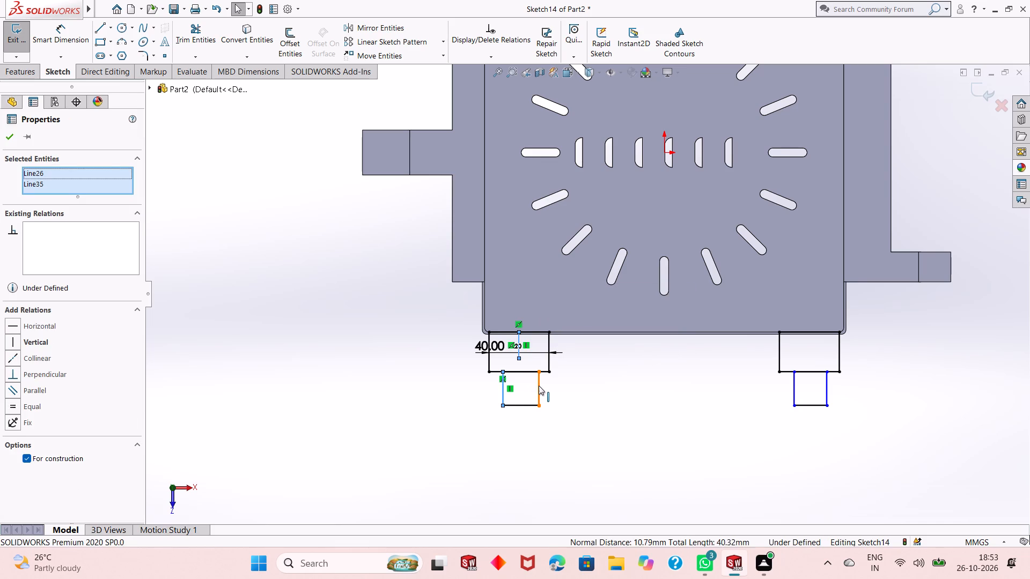
left_click(540, 385, "ctrl")
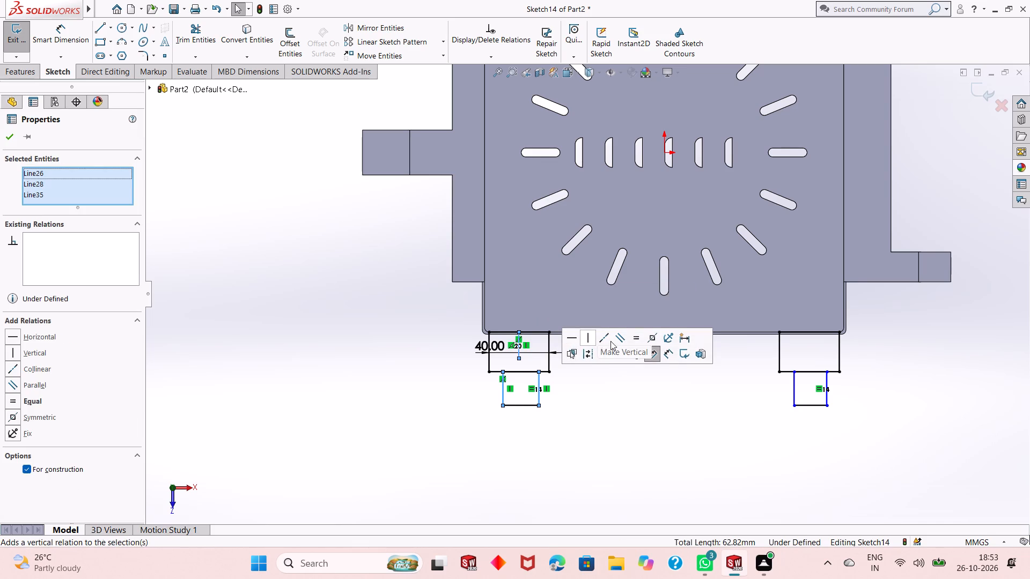
left_click(655, 340)
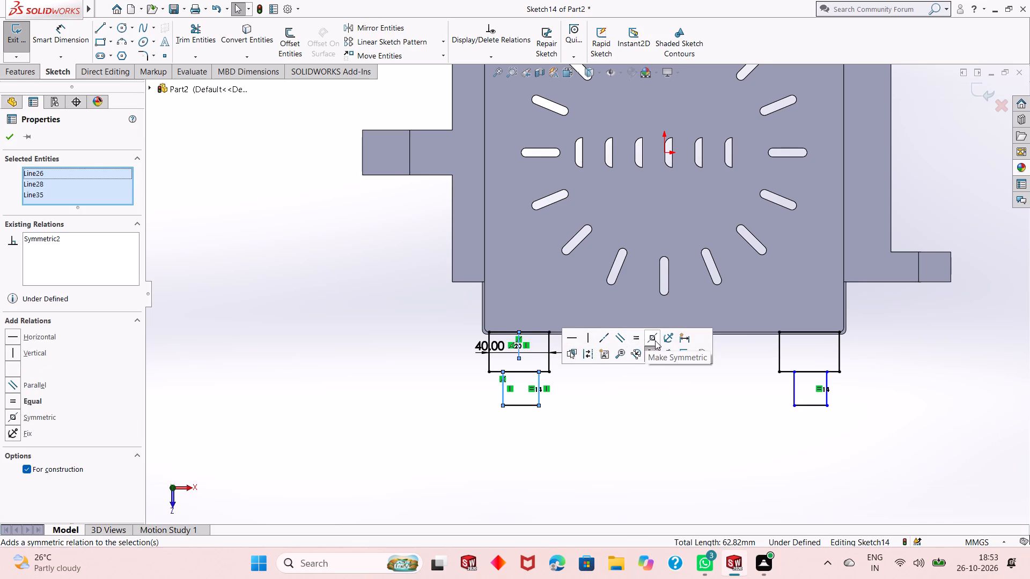
left_click(13, 135)
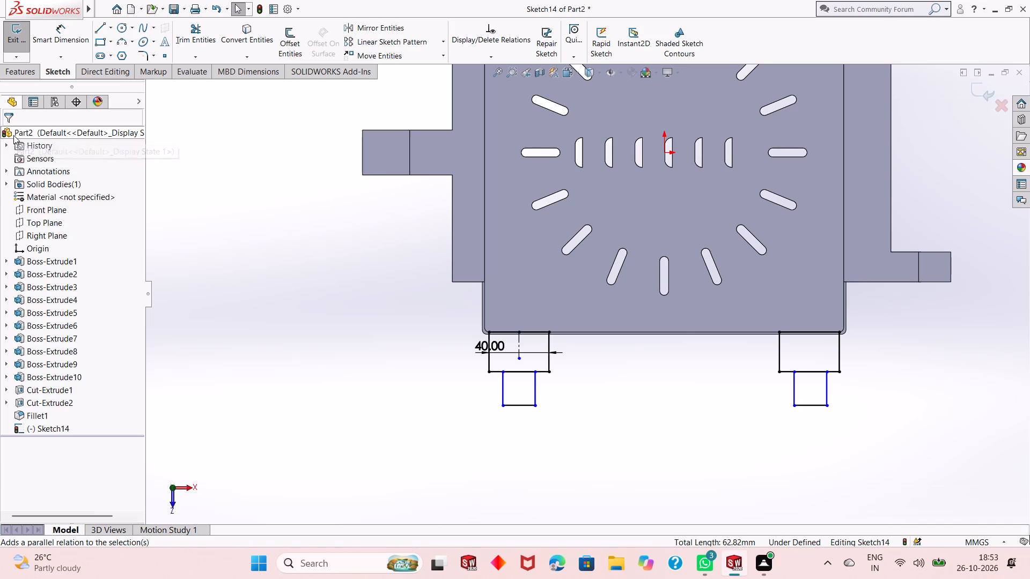
Draw a vertical centerline about 18 mm long from the inner edge's midpoint of the +Z tab rectangle at the two-tab end.
left_click(112, 25)
left_click(118, 56)
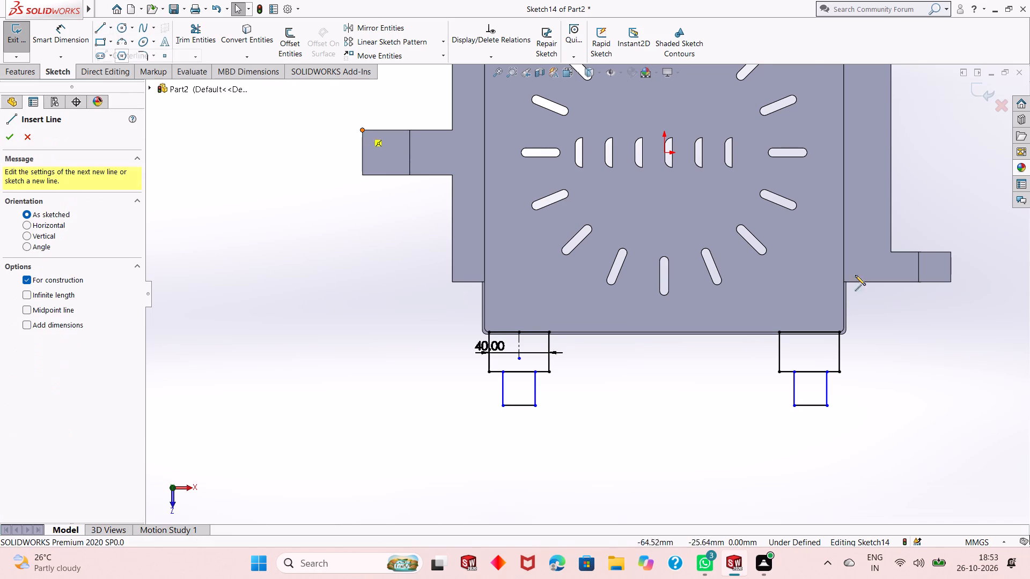
left_click(809, 330)
left_click(807, 355)
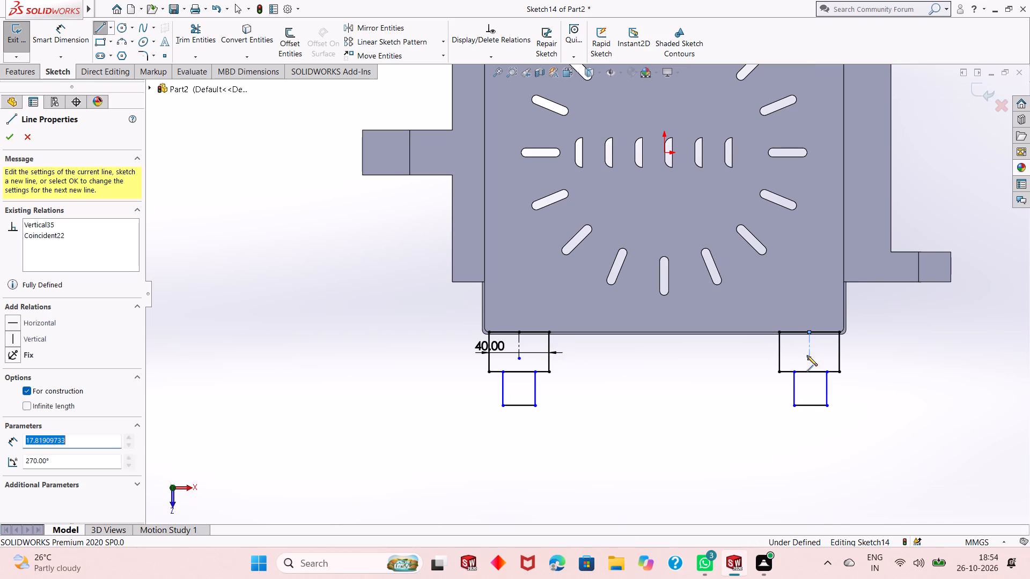
right_click(877, 339)
left_click(889, 350)
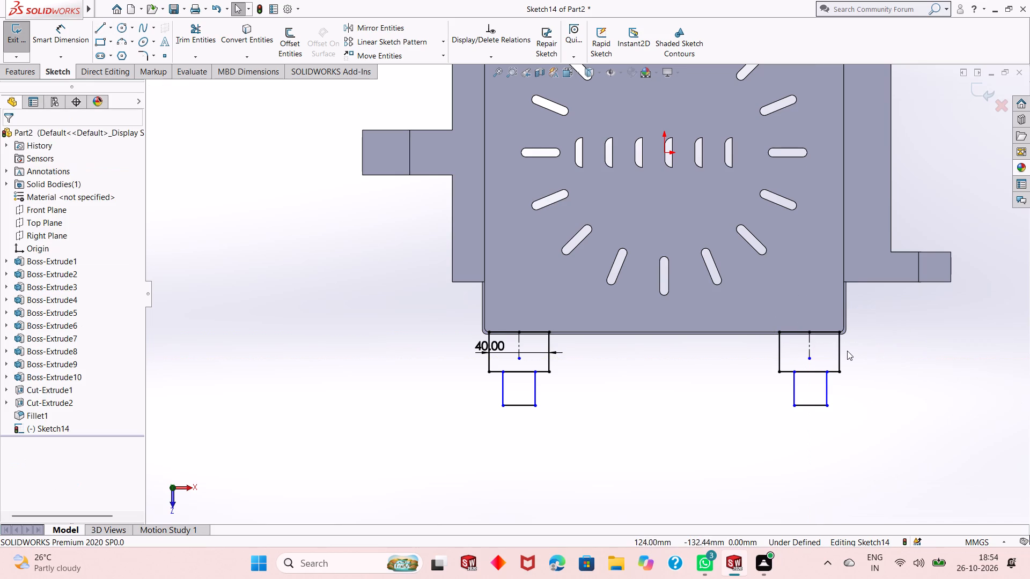
Make the side edges of the small outer +Z rectangle at the two-tab end symmetric about its tab's centerline.
left_click(812, 350)
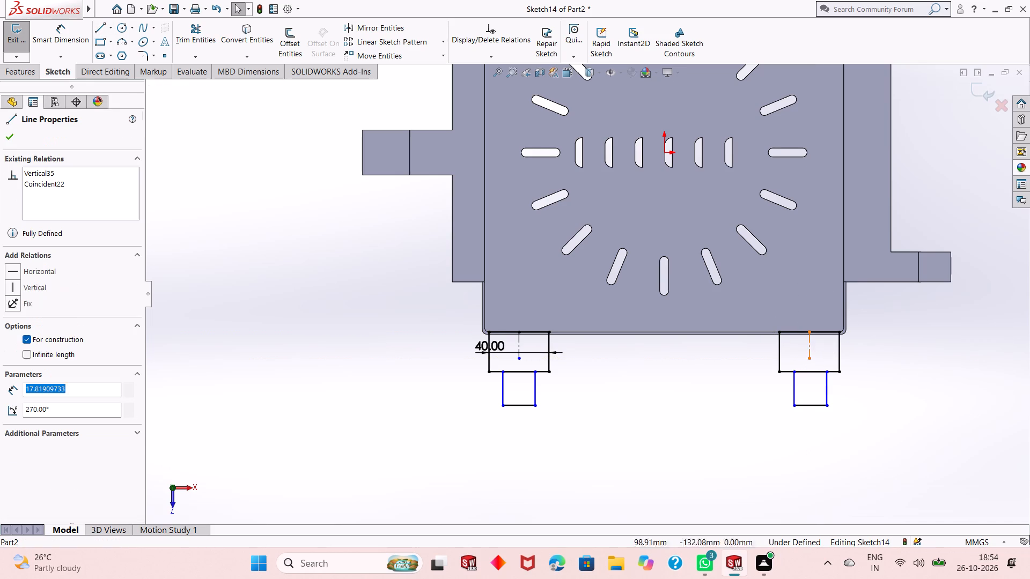
left_click(791, 388, "ctrl")
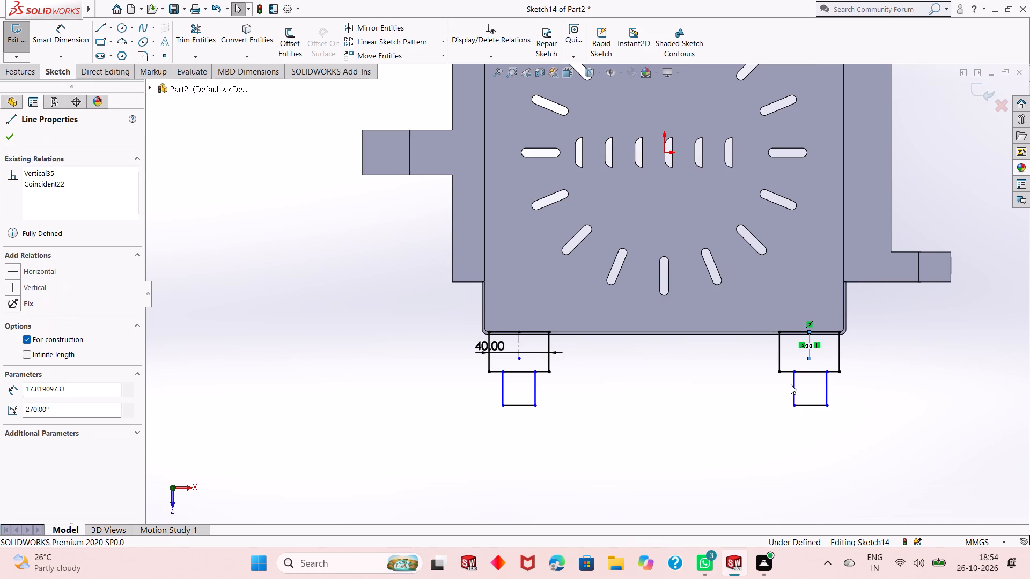
left_click(796, 382, "ctrl")
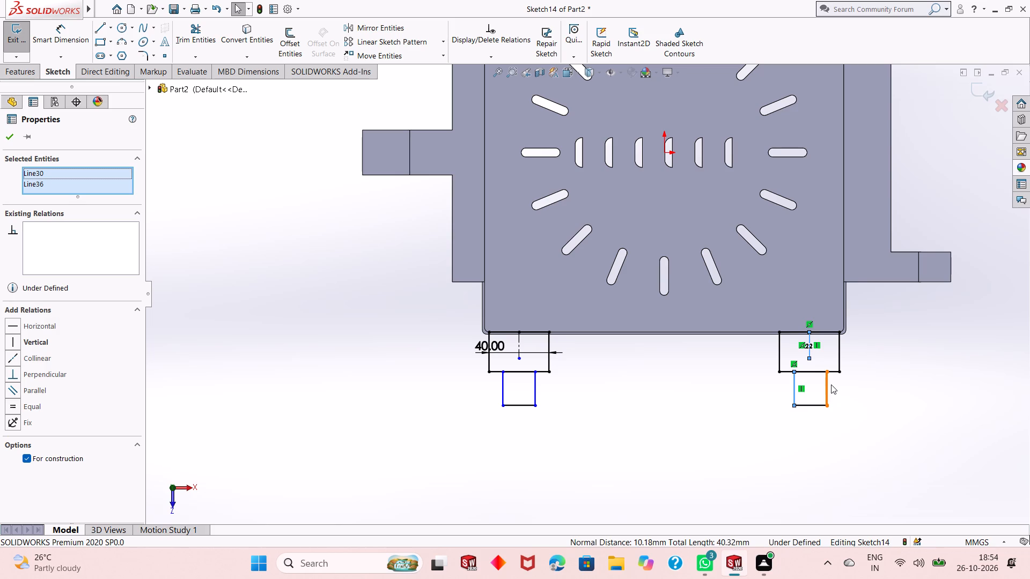
left_click(827, 386, "ctrl")
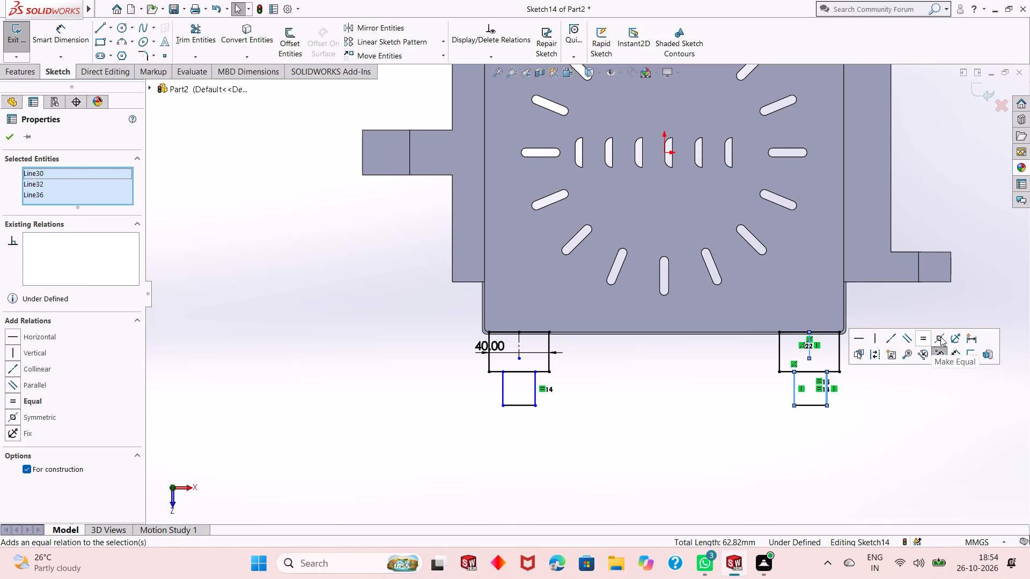
left_click(941, 336)
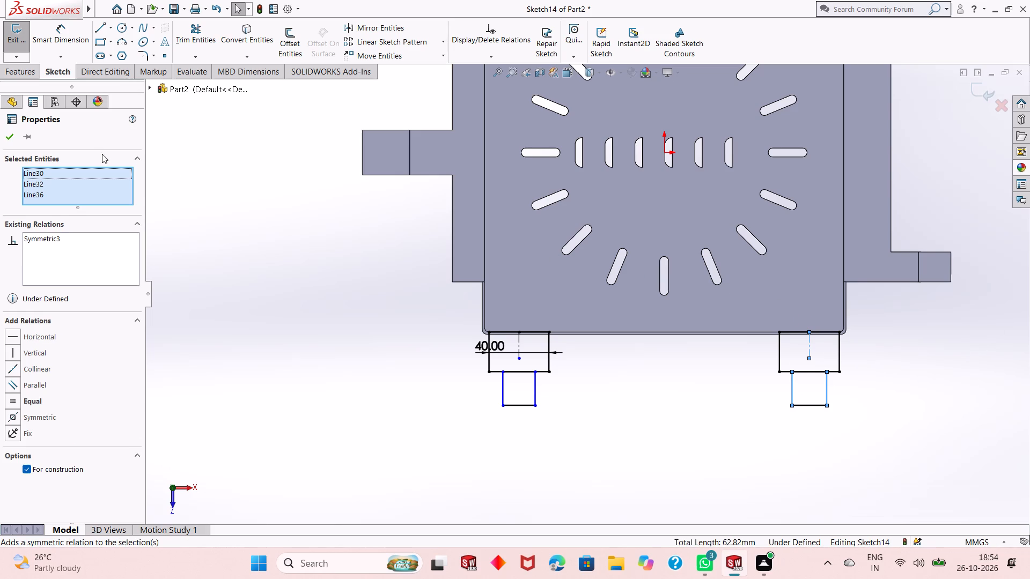
left_click(14, 139)
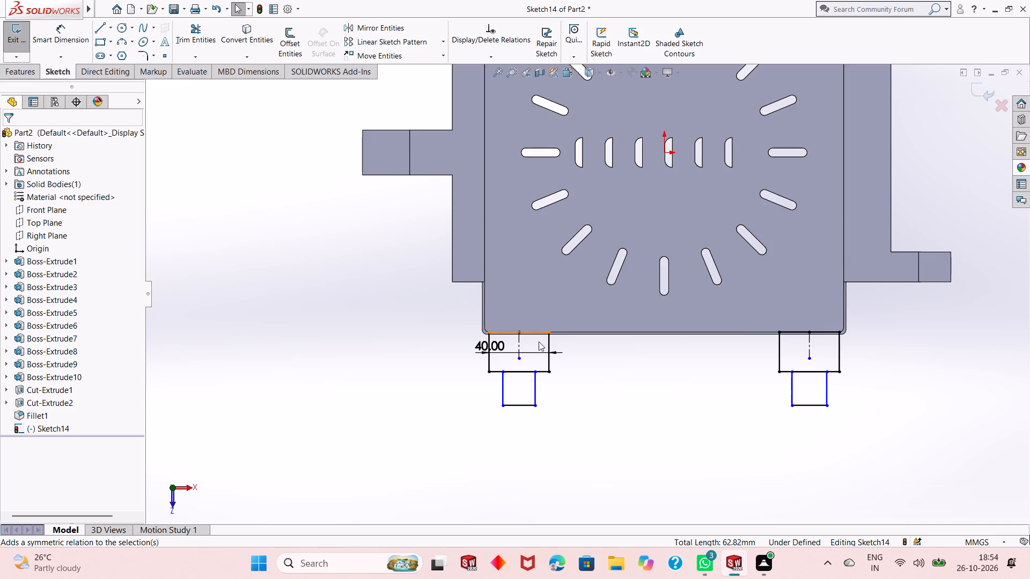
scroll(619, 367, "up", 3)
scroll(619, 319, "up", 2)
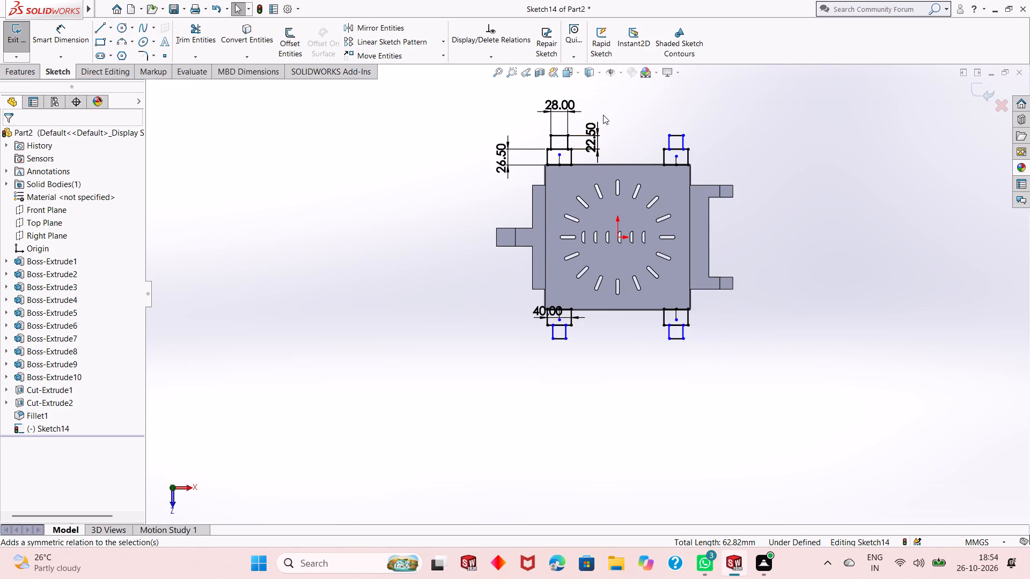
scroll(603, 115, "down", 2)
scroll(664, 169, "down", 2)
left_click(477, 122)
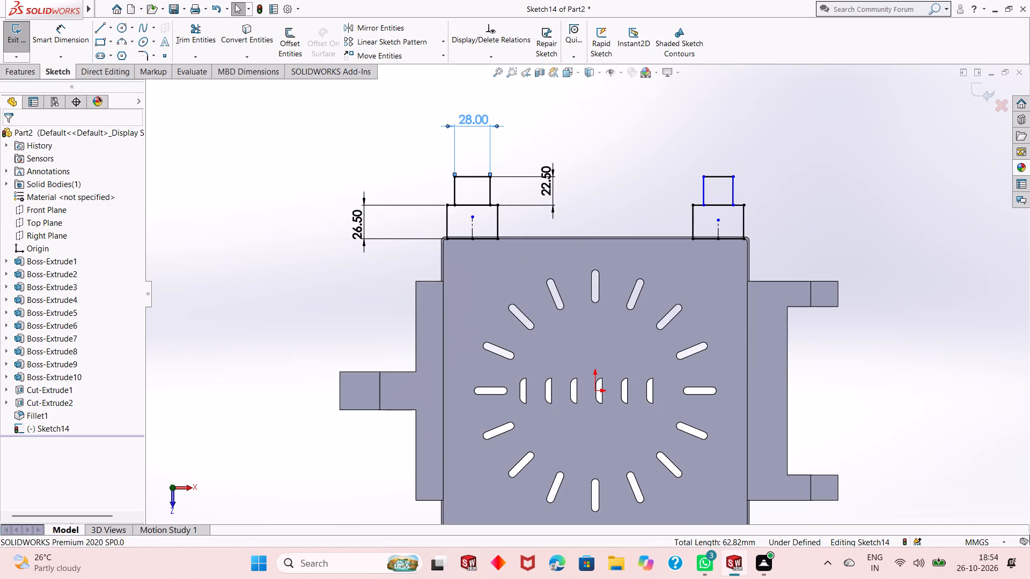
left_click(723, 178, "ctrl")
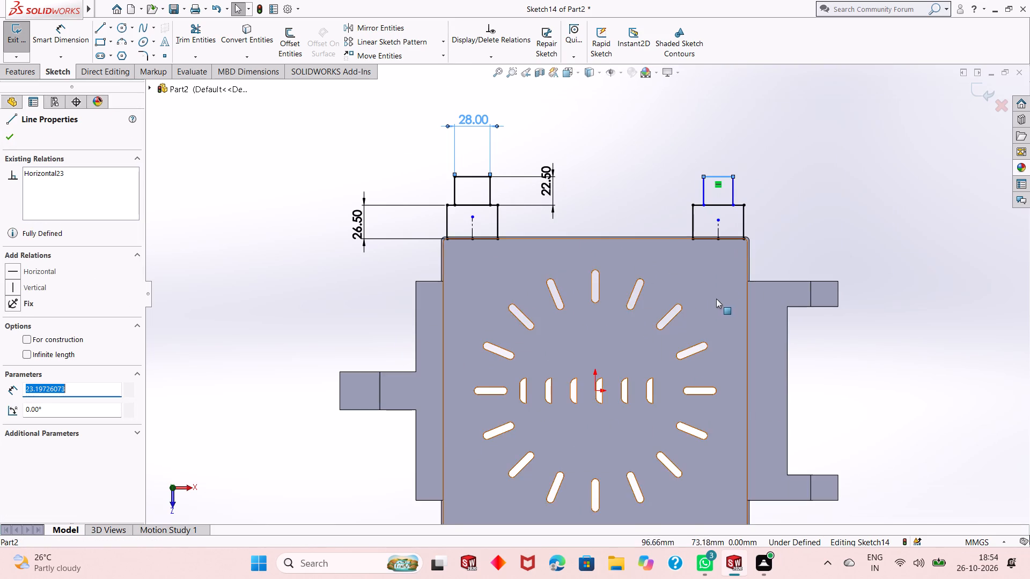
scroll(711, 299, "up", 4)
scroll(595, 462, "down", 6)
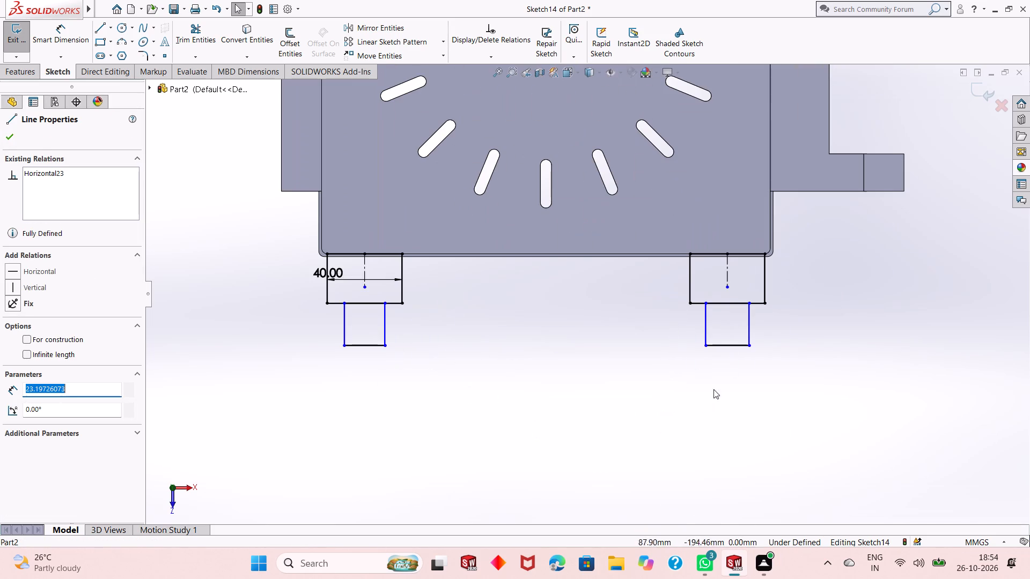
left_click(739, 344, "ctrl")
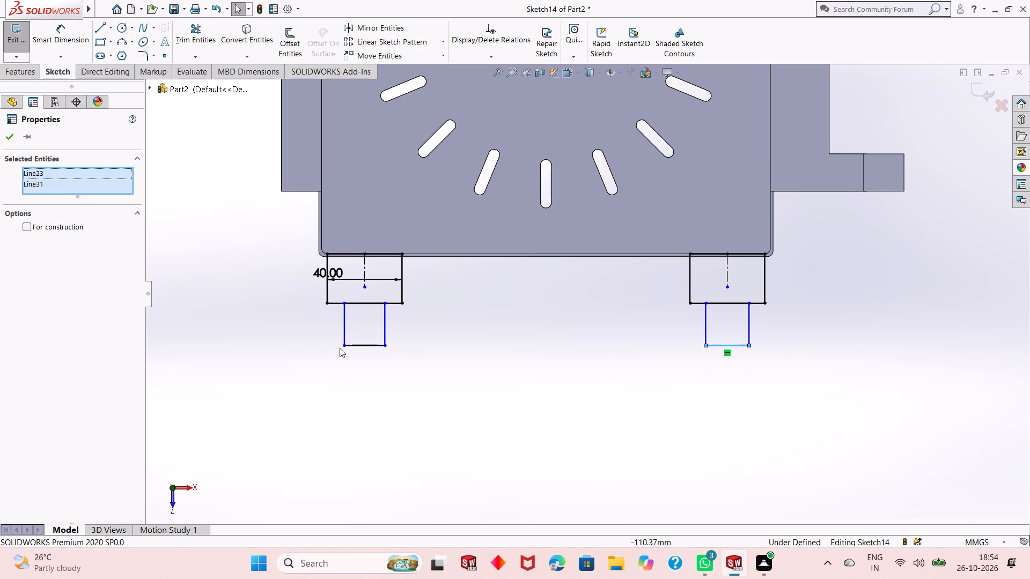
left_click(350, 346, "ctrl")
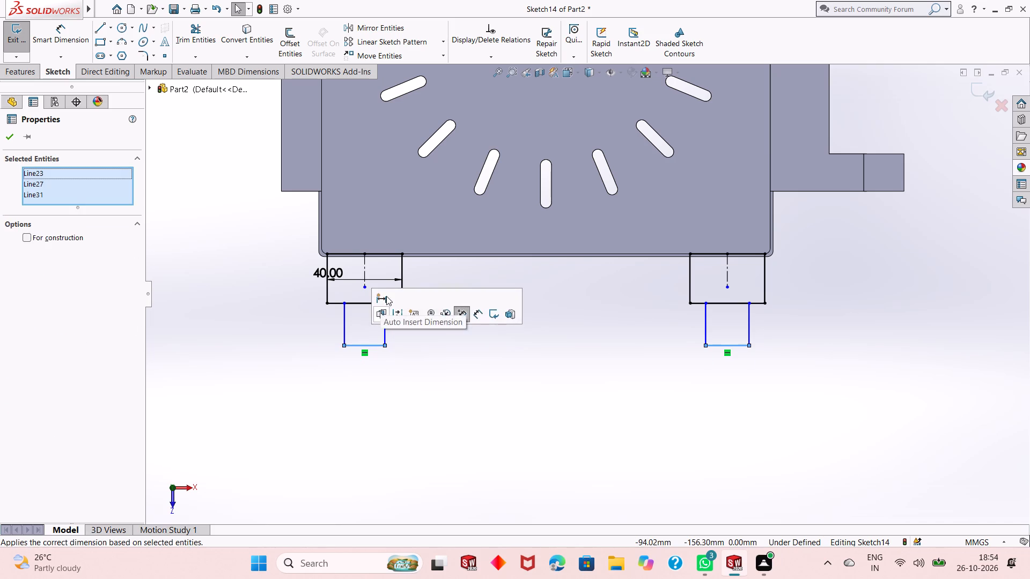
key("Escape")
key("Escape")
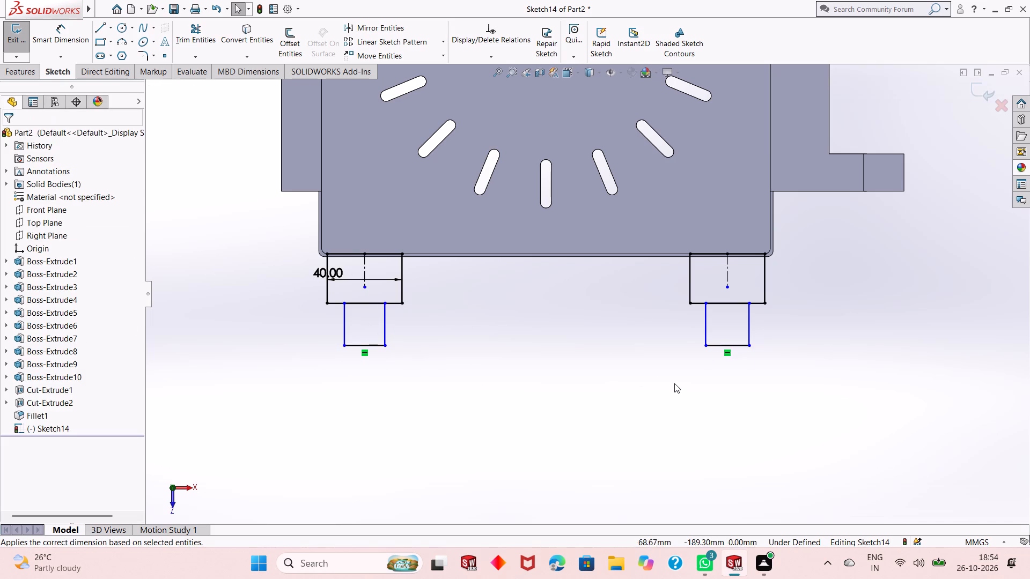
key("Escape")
Make one side edge of each of the four small outer rectangles equal in length.
scroll(710, 390, "up", 7)
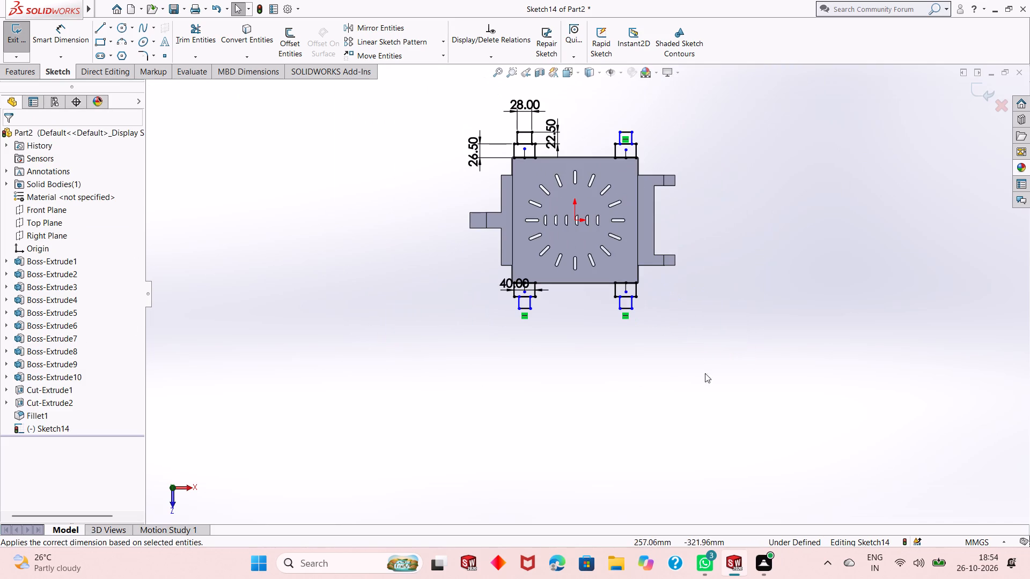
scroll(550, 122, "down", 3)
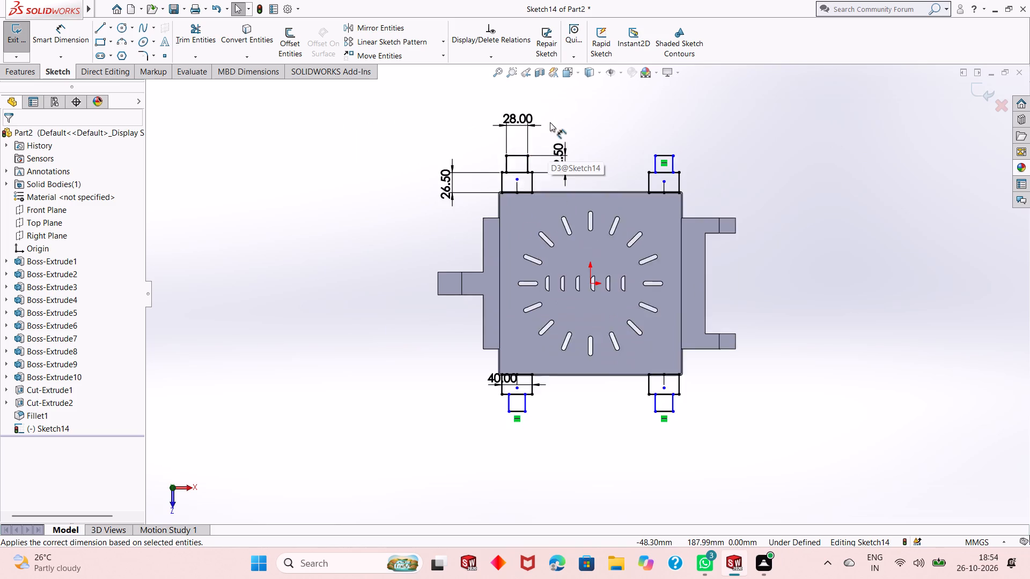
scroll(632, 177, "down", 2)
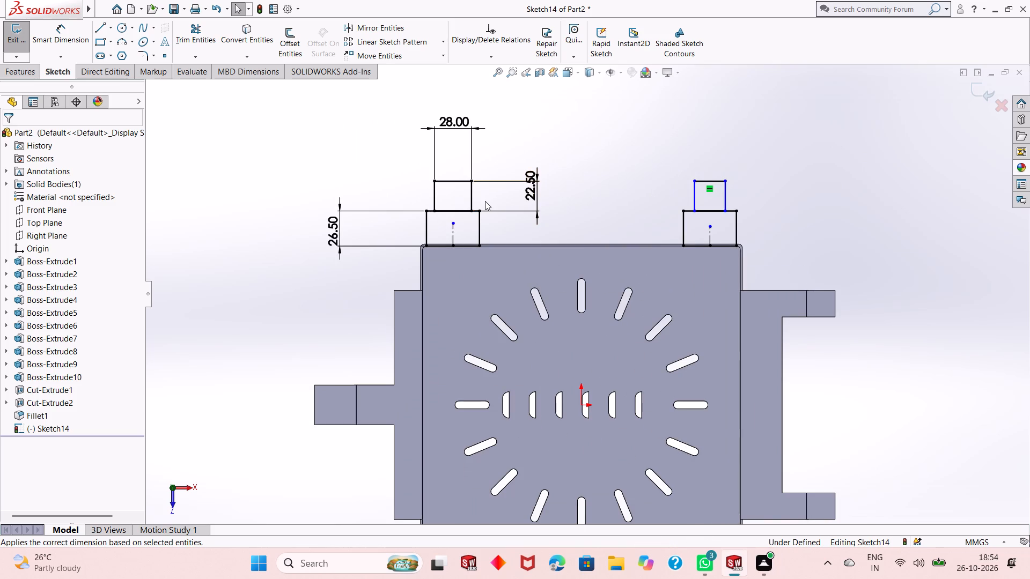
left_click(472, 198)
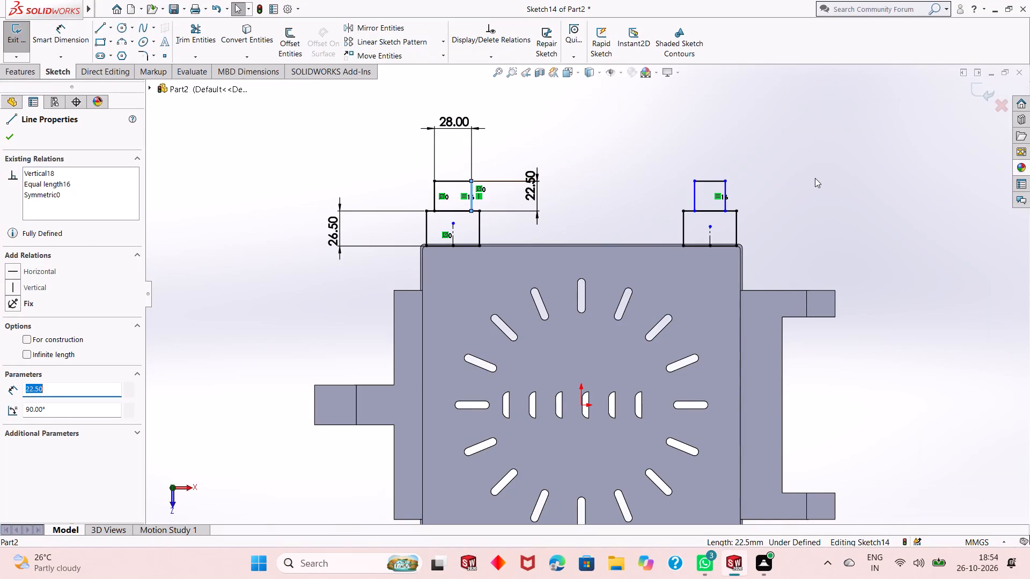
left_click(727, 188, "ctrl")
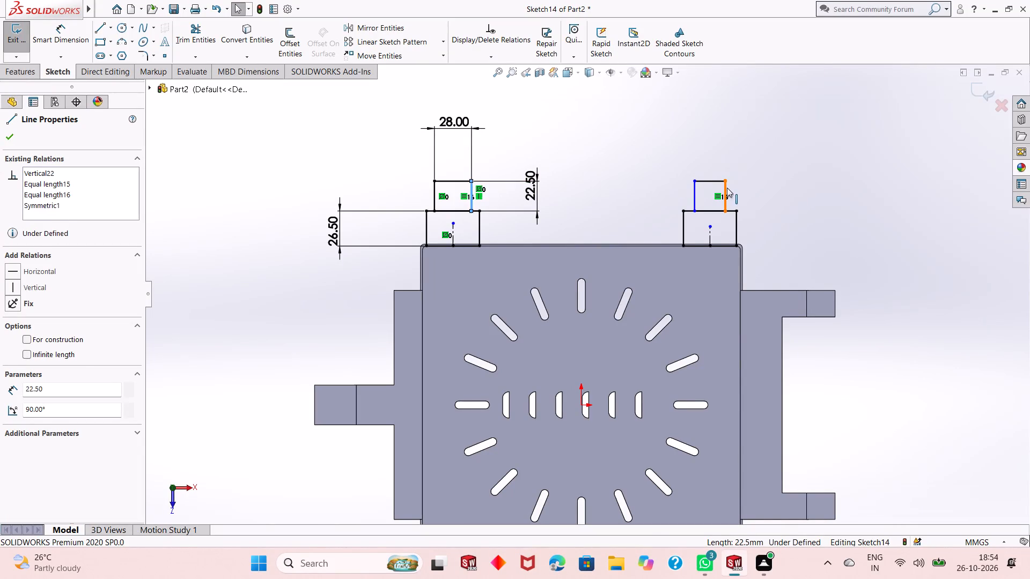
scroll(630, 323, "up", 5)
scroll(644, 443, "down", 6)
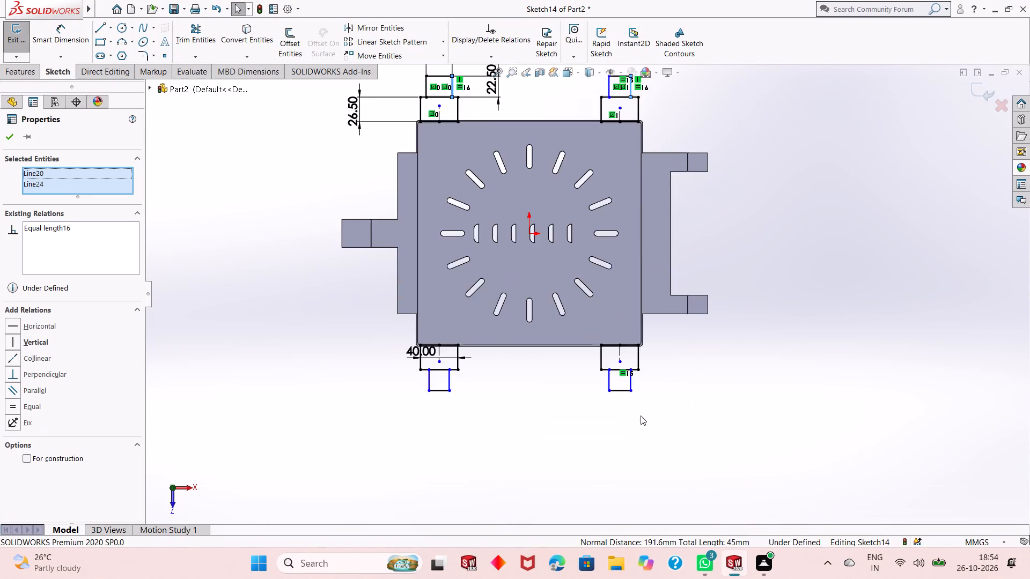
scroll(641, 415, "down", 3)
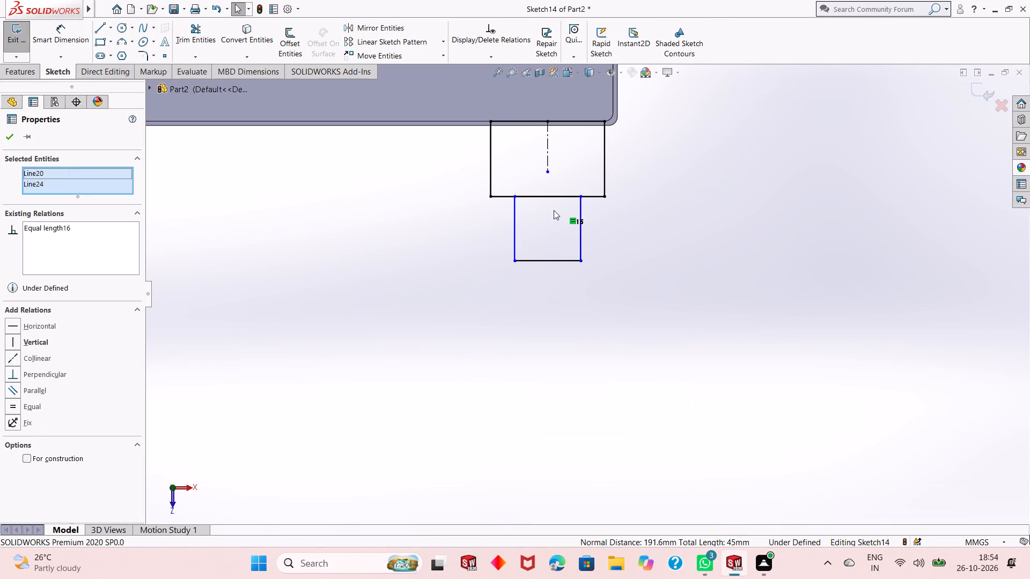
left_click(581, 239, "ctrl")
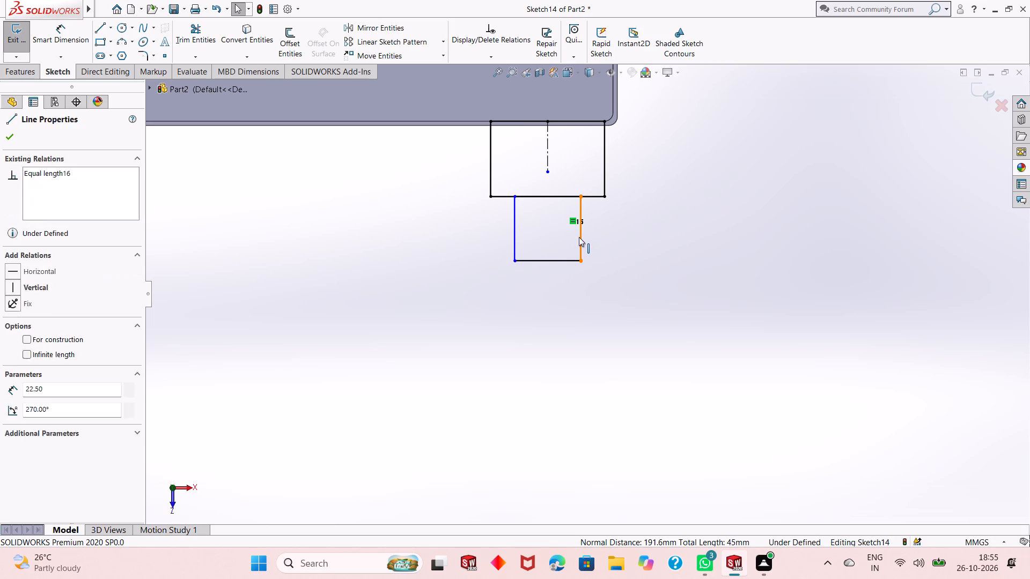
scroll(615, 311, "up", 4)
scroll(321, 247, "down", 2)
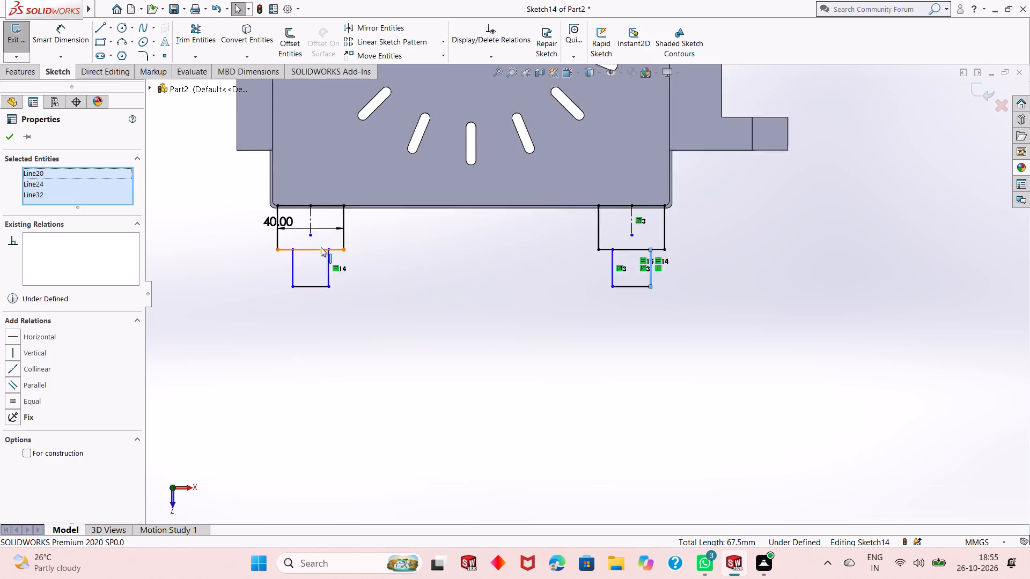
scroll(321, 247, "down", 7)
left_click(576, 319, "ctrl")
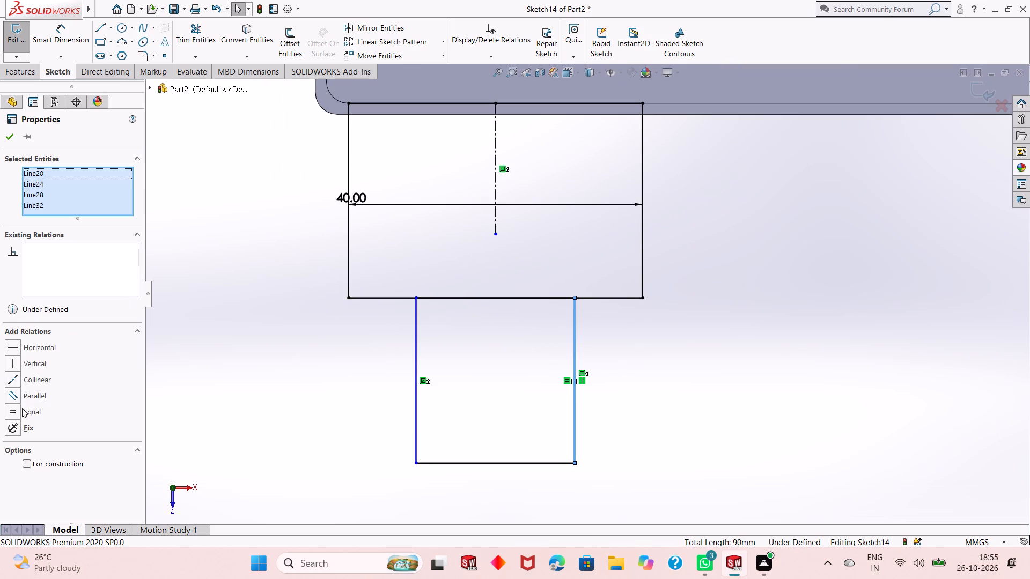
left_click(16, 414)
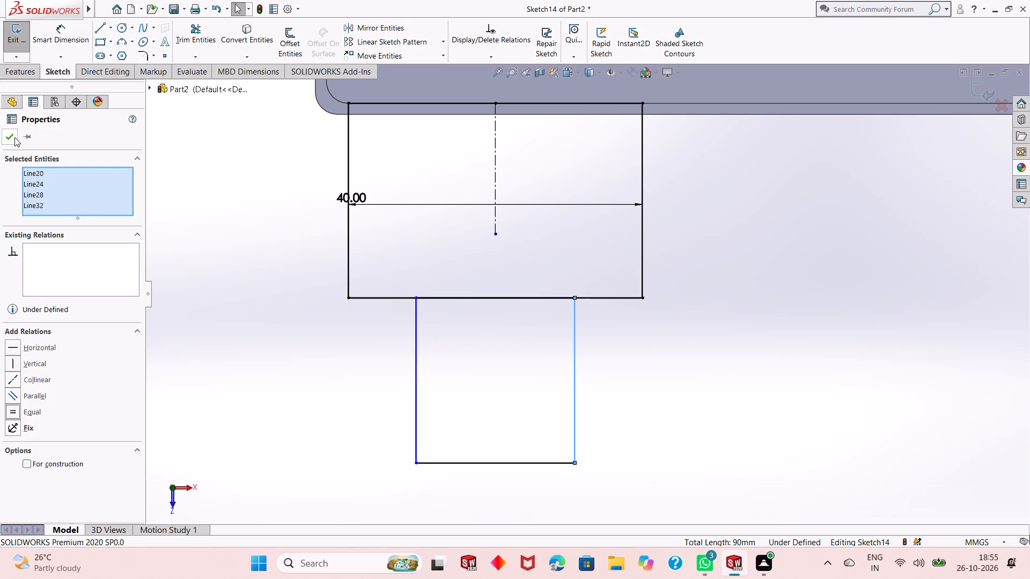
left_click(14, 137)
Make the outermost edges of the three remaining small rectangles equal to the 28 mm edge at the −Z single-tab end.
scroll(525, 368, "up", 14)
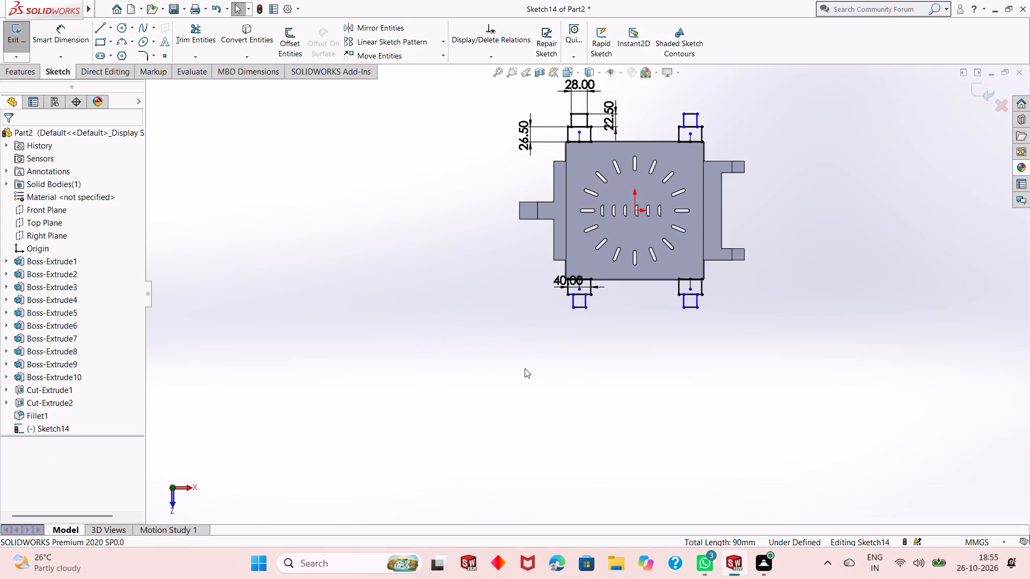
scroll(710, 116, "down", 4)
scroll(570, 219, "down", 2)
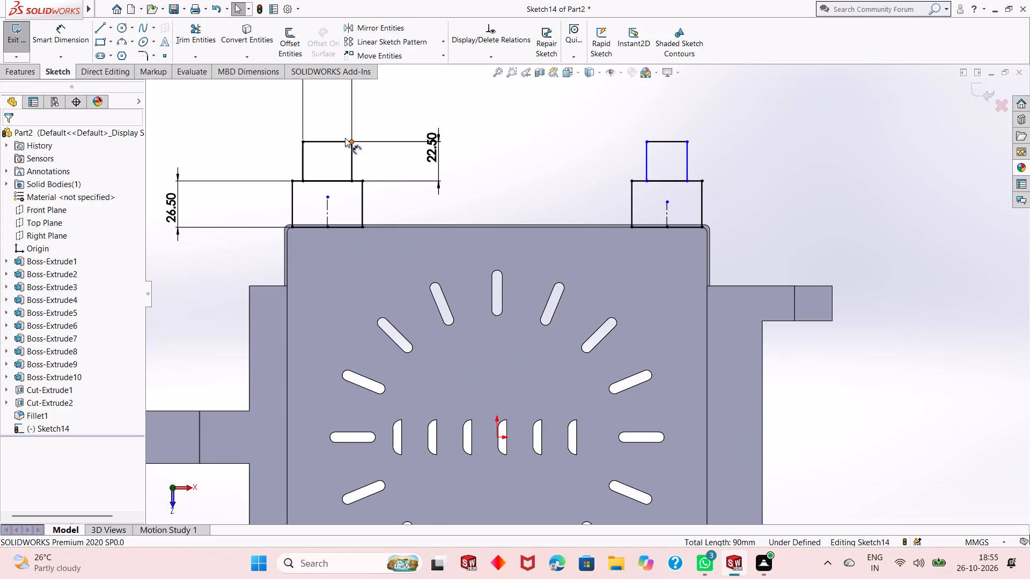
left_click(341, 145)
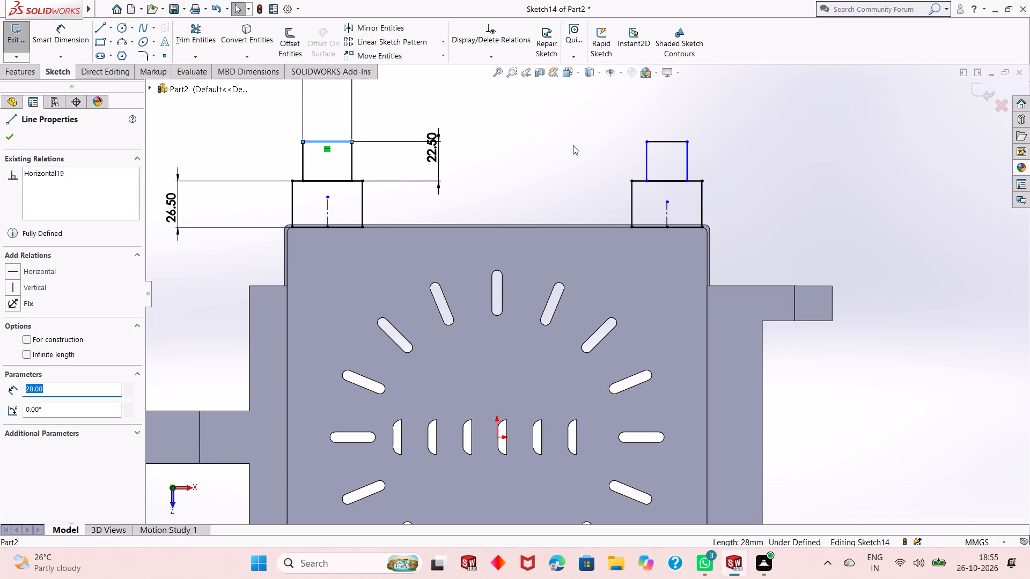
left_click(671, 139, "ctrl")
scroll(594, 292, "up", 3)
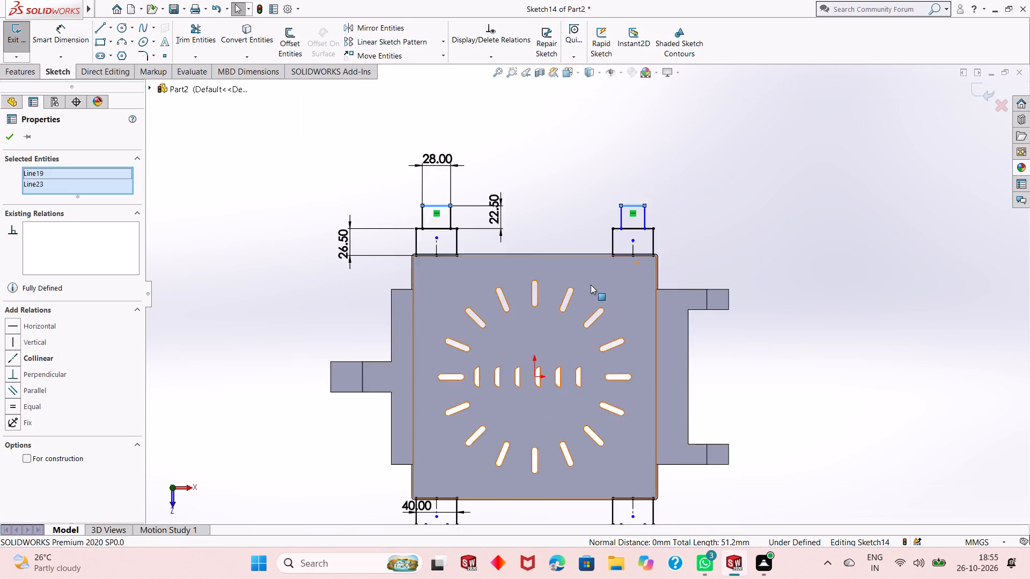
scroll(591, 285, "up", 3)
scroll(565, 450, "down", 7)
left_click(739, 344, "ctrl")
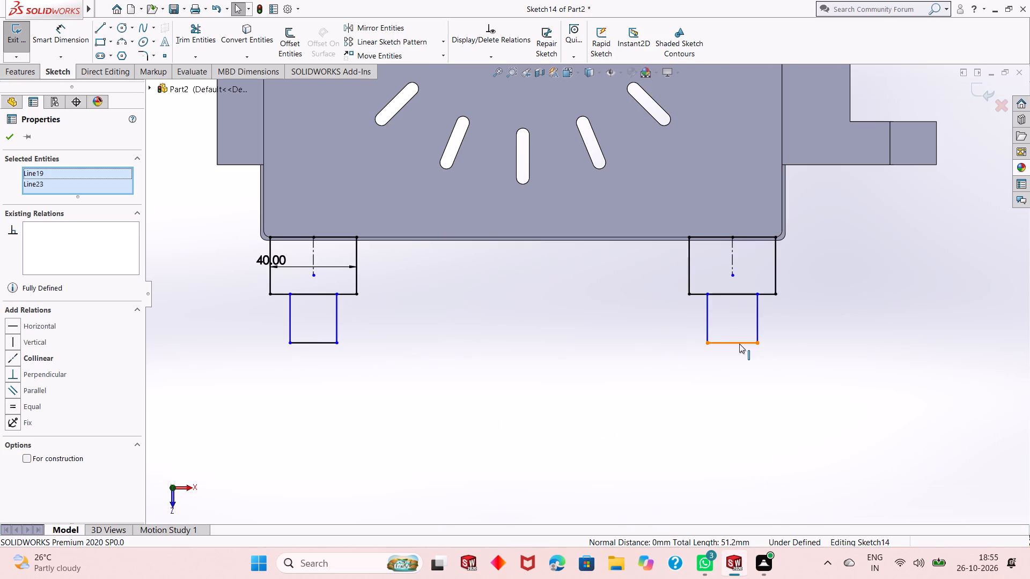
left_click(324, 346, "ctrl")
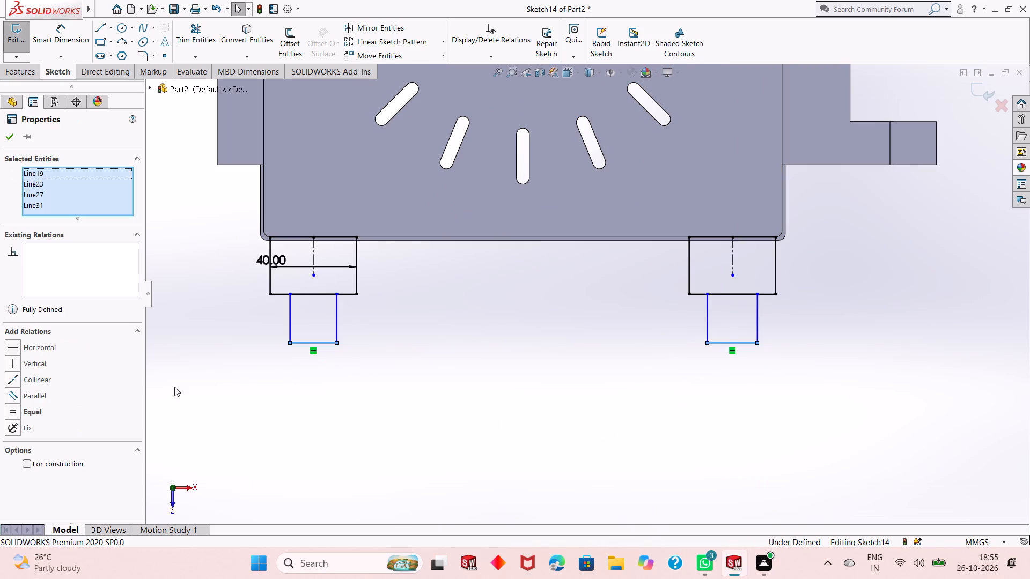
left_click(25, 410)
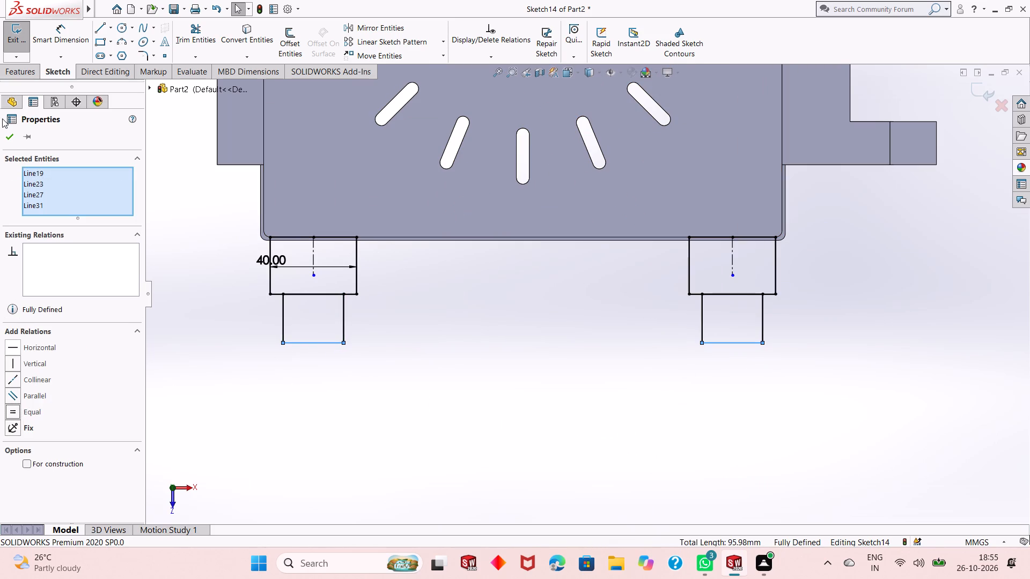
left_click(14, 143)
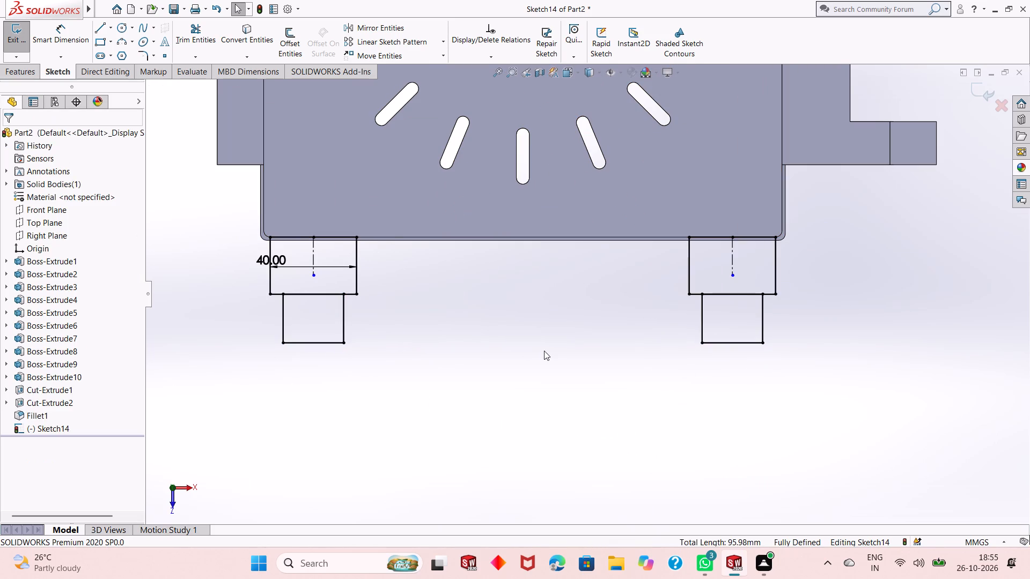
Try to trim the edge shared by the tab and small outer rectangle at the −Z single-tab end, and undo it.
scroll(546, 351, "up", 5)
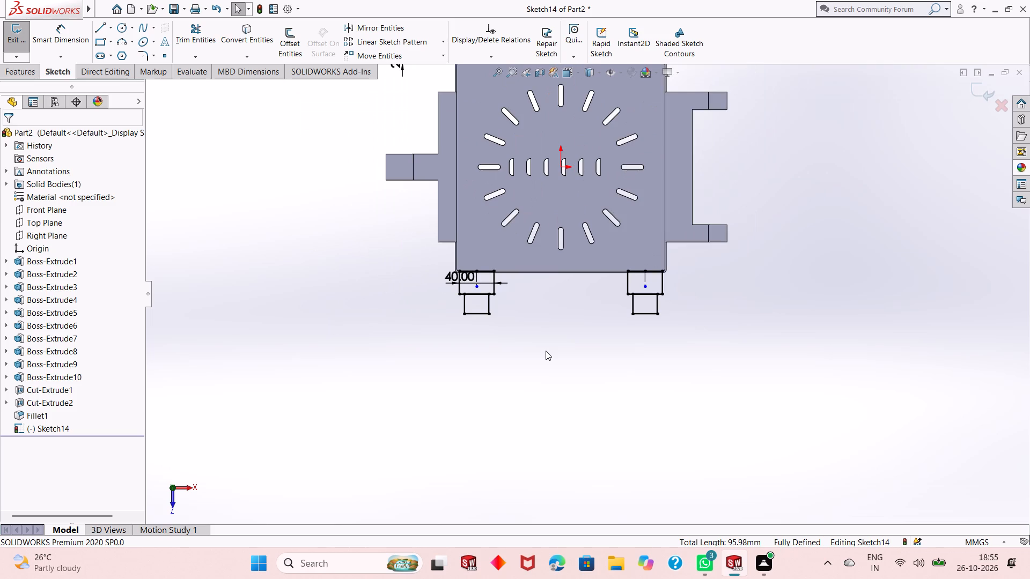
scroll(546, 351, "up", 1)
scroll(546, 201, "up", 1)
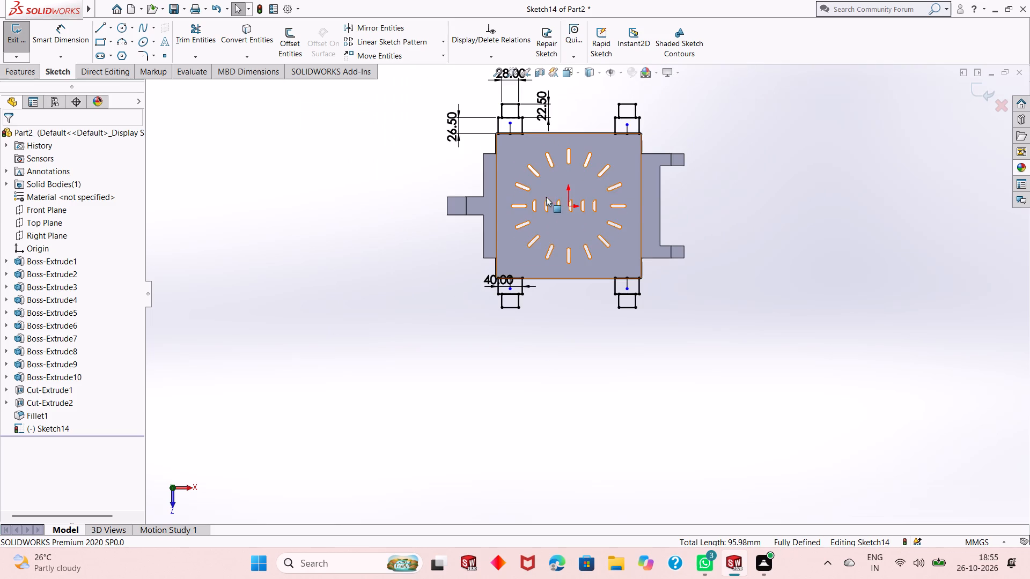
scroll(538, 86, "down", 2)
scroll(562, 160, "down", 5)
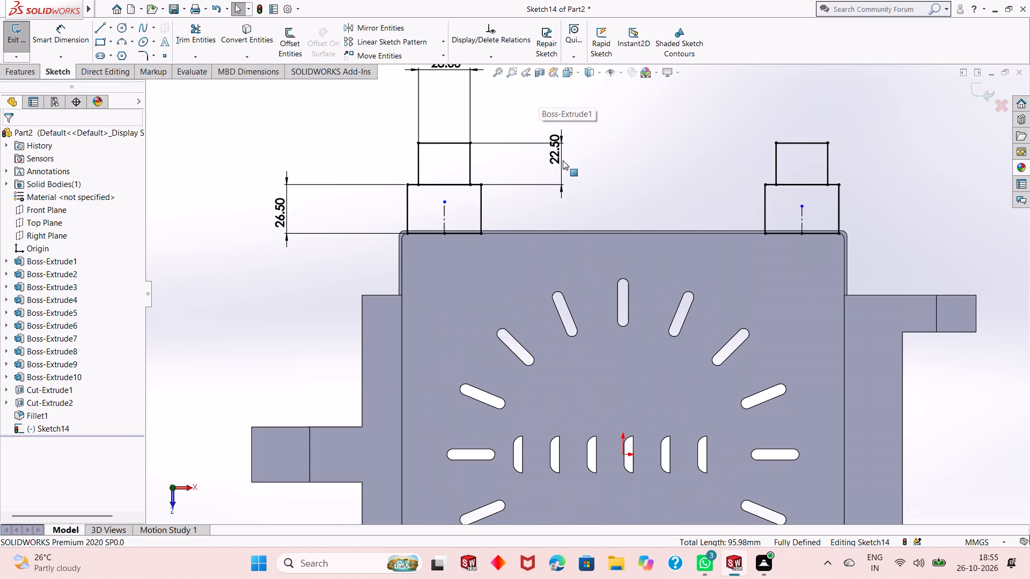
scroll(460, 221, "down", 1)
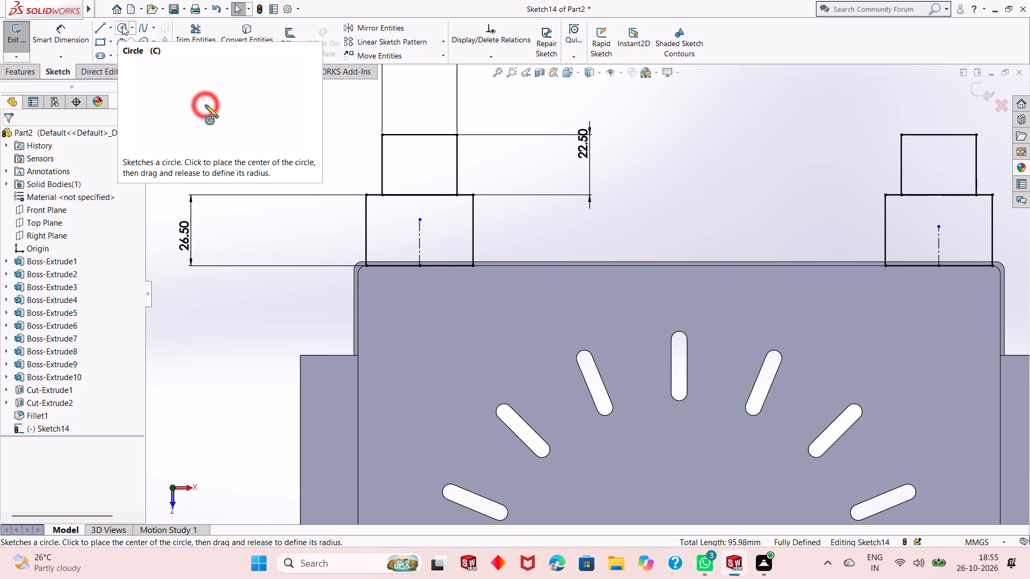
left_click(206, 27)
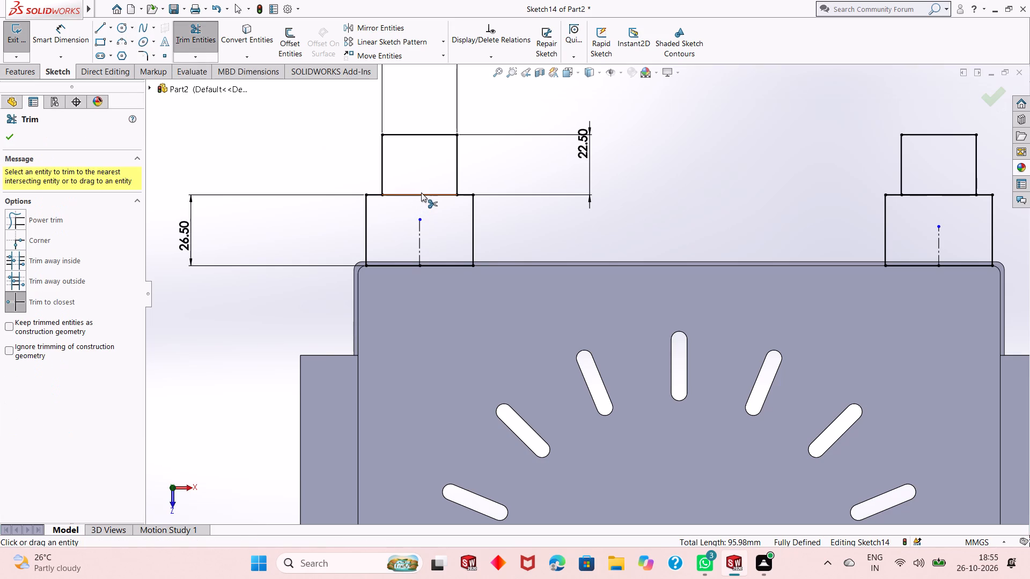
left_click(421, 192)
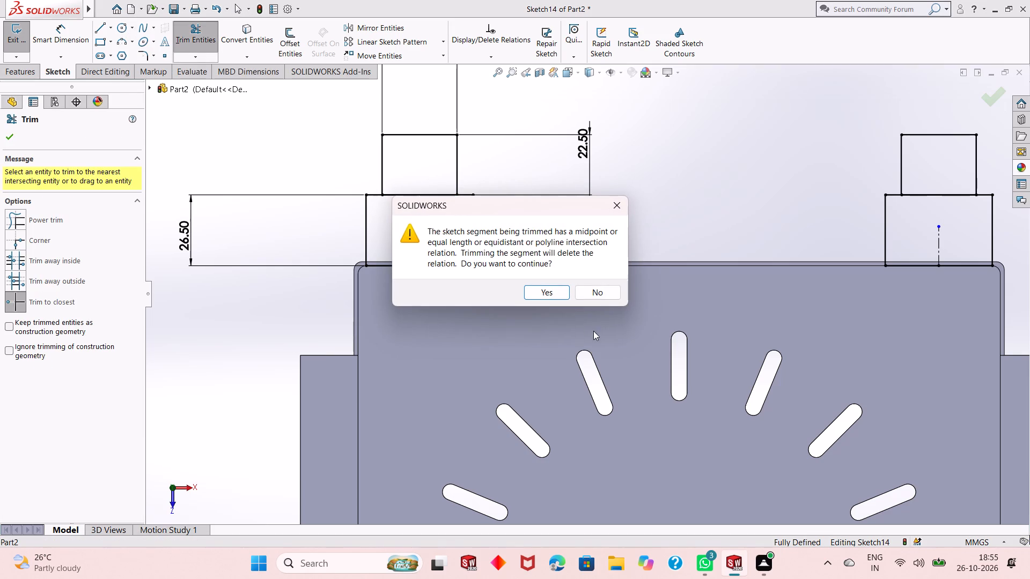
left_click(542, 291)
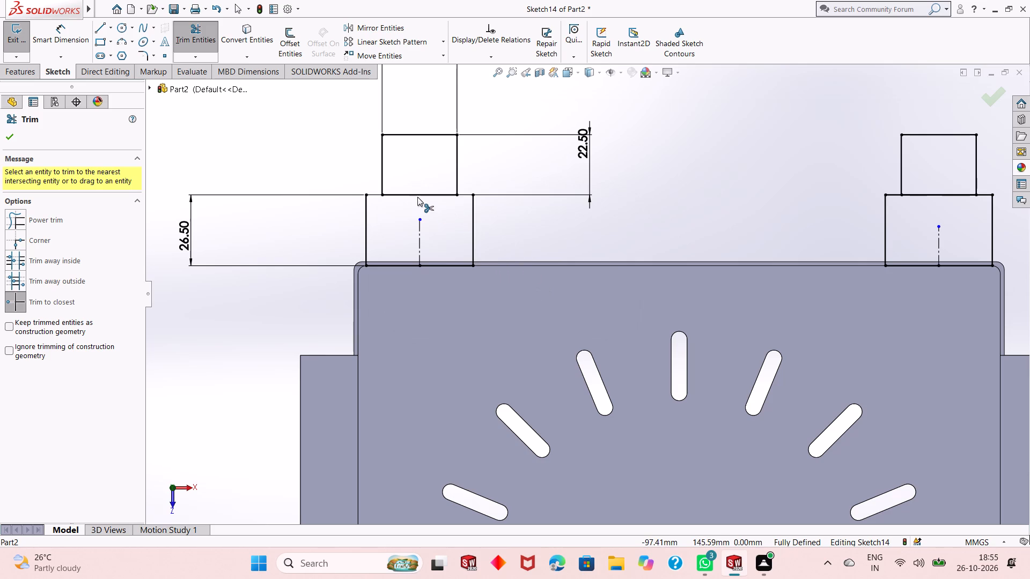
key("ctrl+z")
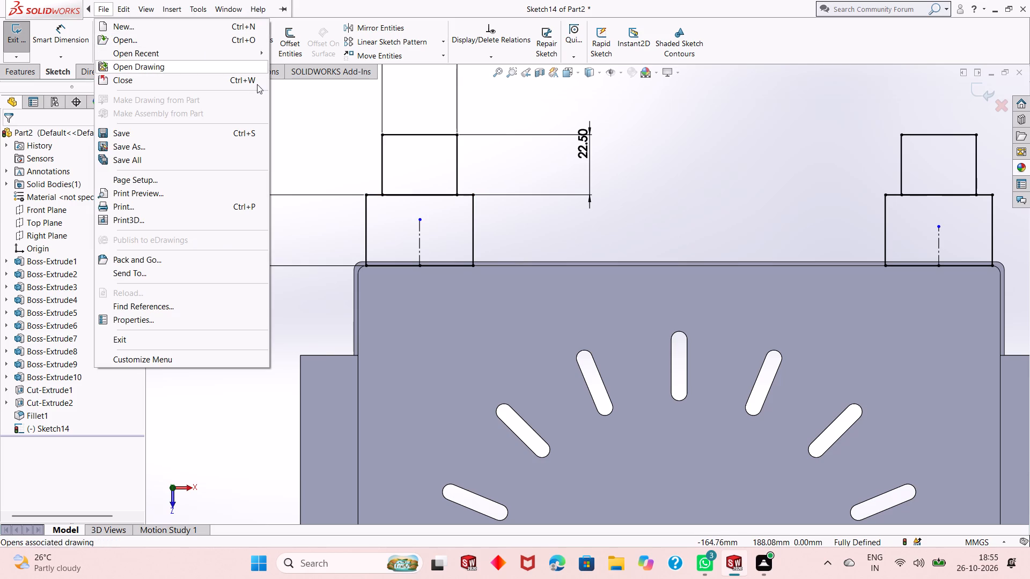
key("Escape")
Trim the edge shared by the wide and small rectangles on both −Z tabs, accepting deletion of the affected relations.
left_click(200, 36)
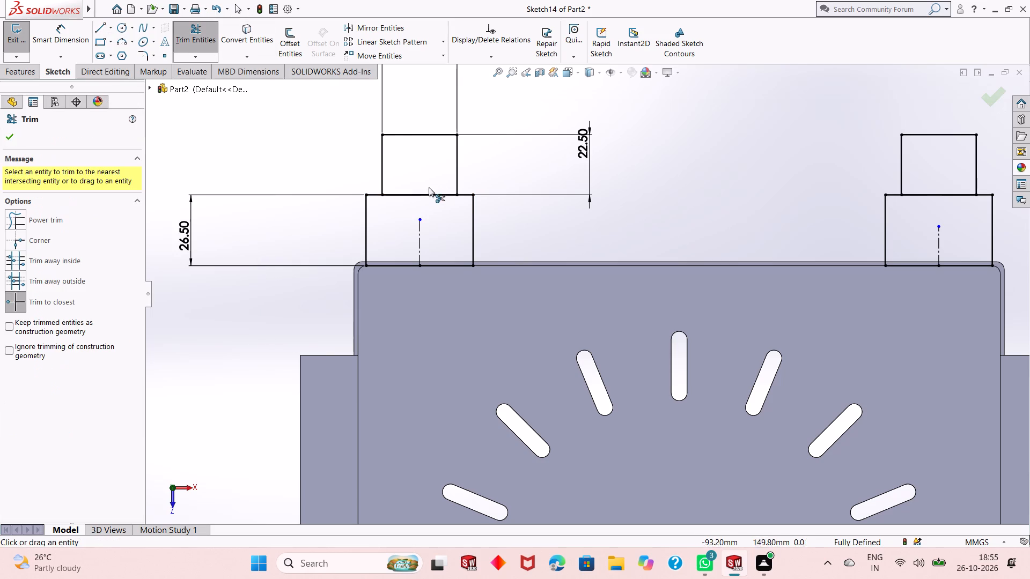
left_click(425, 194)
left_click(528, 293)
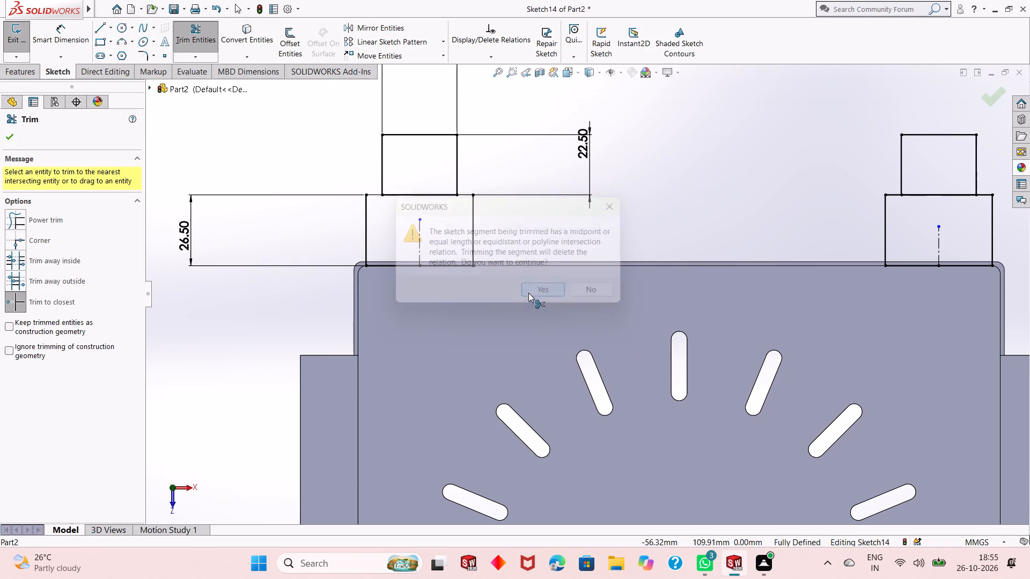
left_click(432, 198)
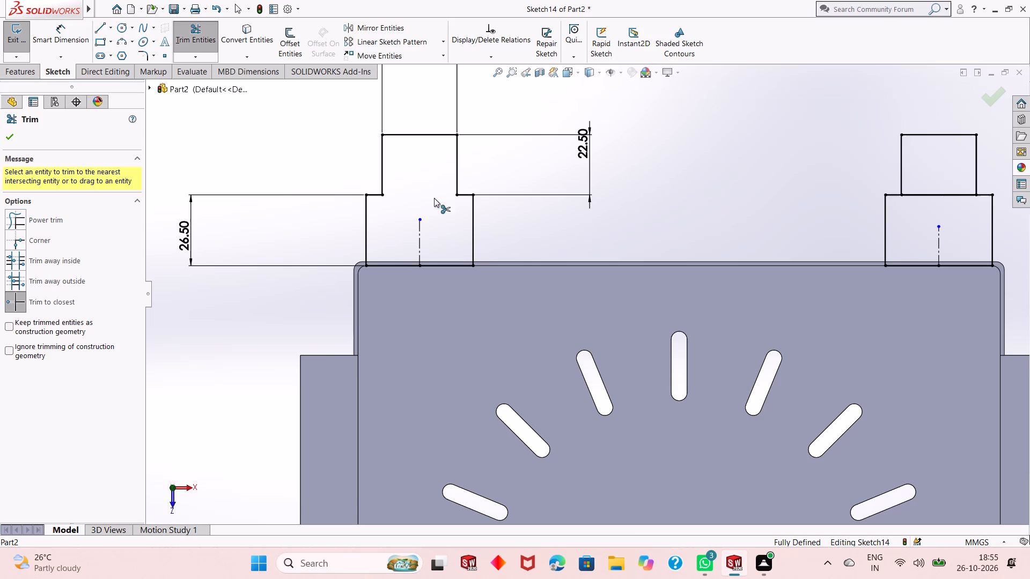
left_click(944, 194)
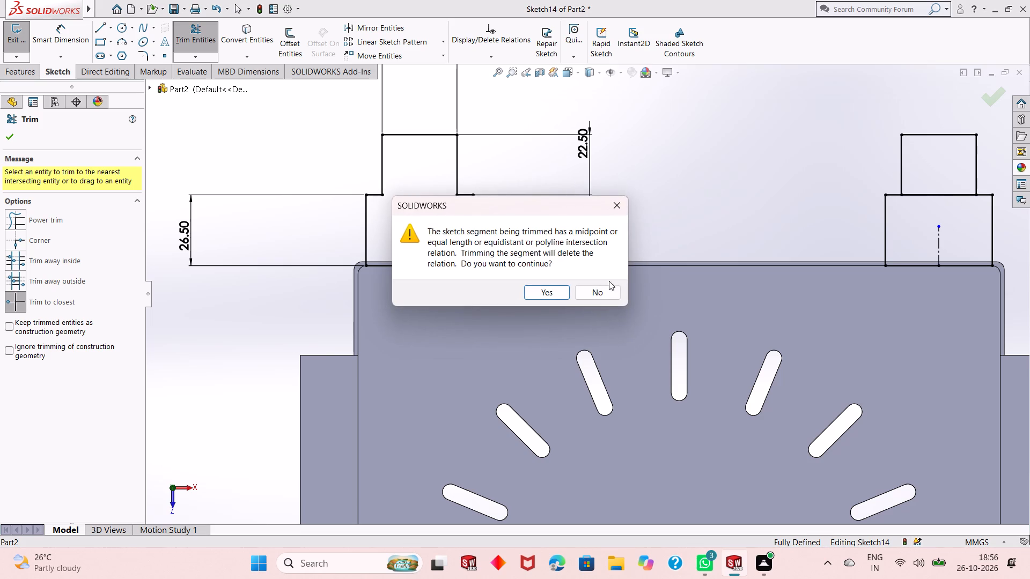
left_click(558, 295)
left_click(941, 197)
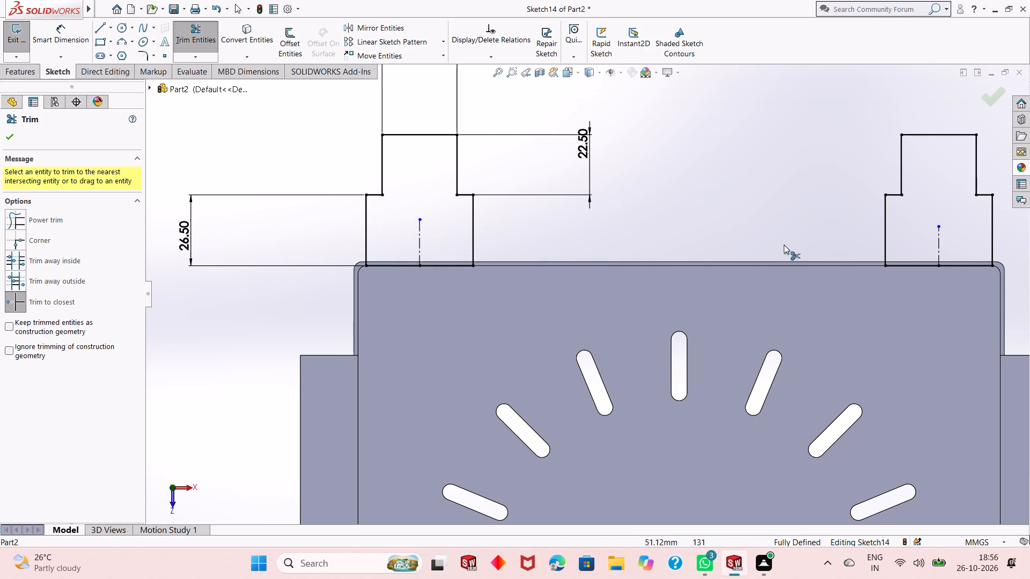
Trim the edge shared by the wide and small rectangles on both +Z tabs, accepting relation deletion, and end trimming.
scroll(694, 270, "up", 7)
scroll(664, 325, "up", 2)
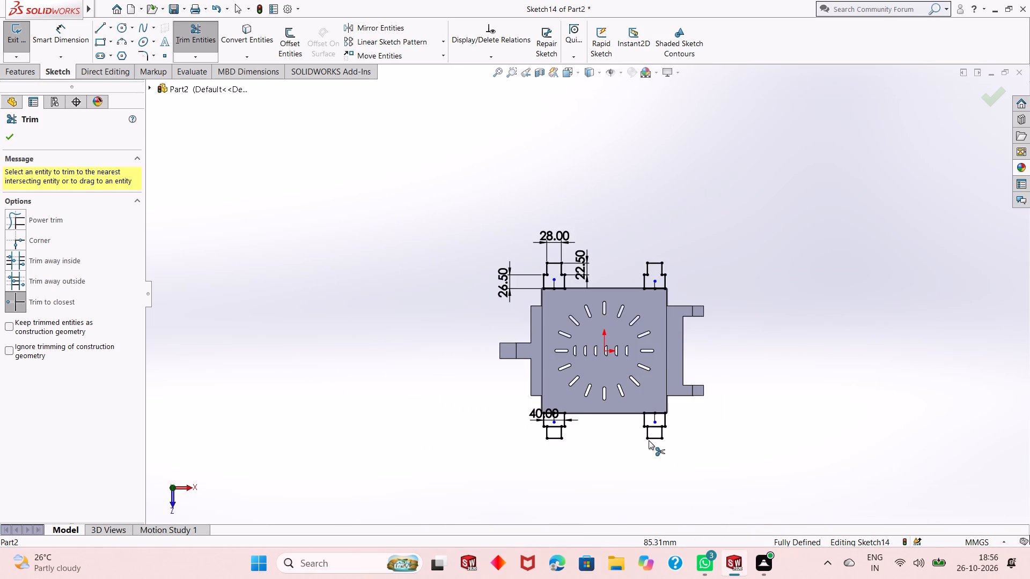
scroll(649, 440, "down", 5)
scroll(641, 376, "down", 2)
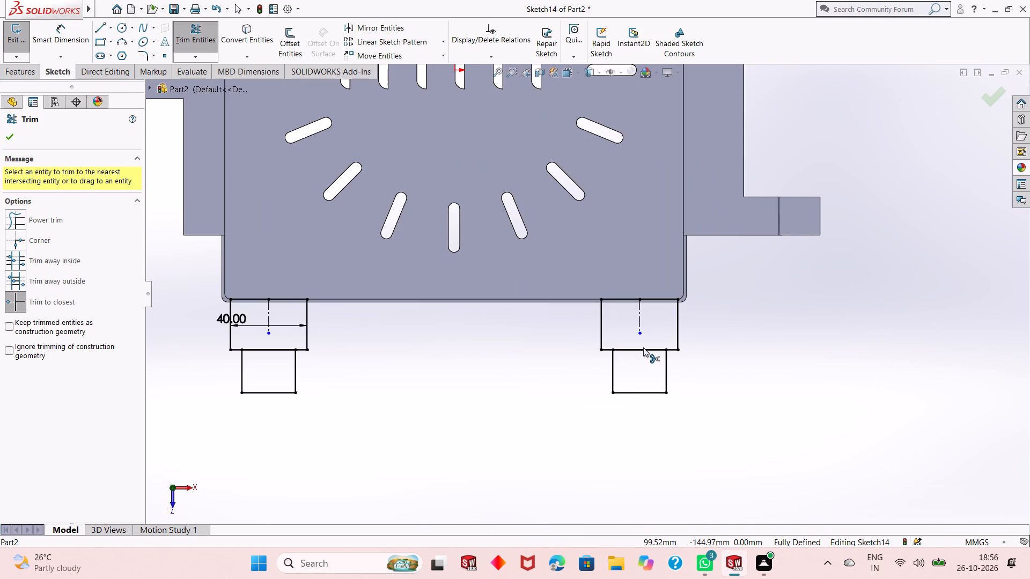
left_click(642, 350)
left_click(535, 291)
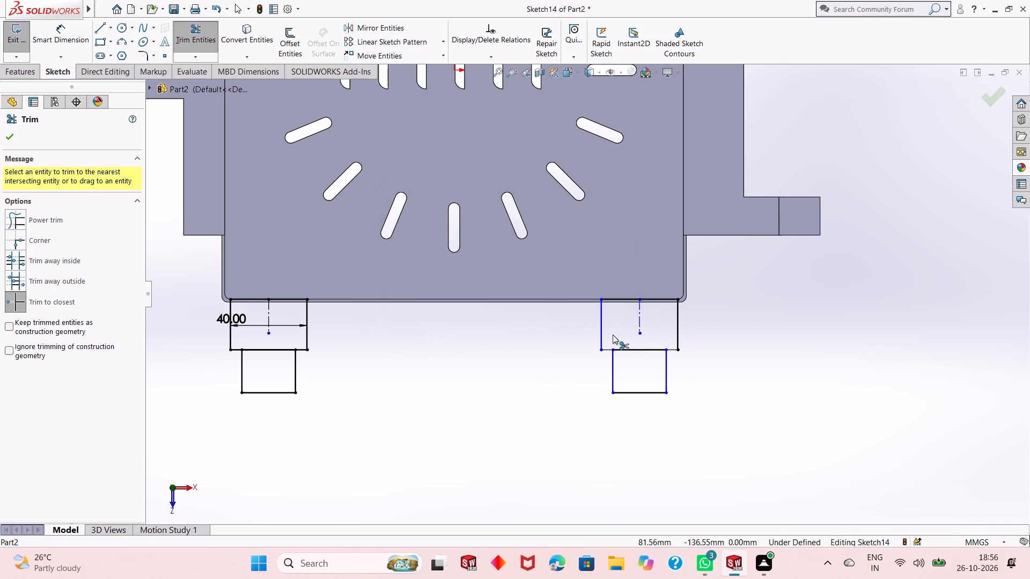
left_click(646, 351)
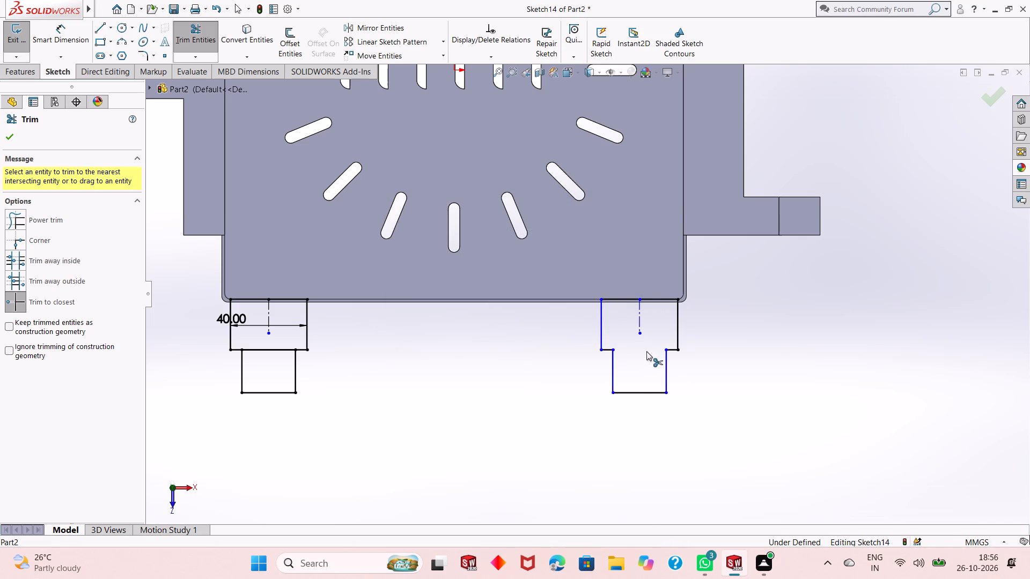
scroll(631, 376, "up", 1)
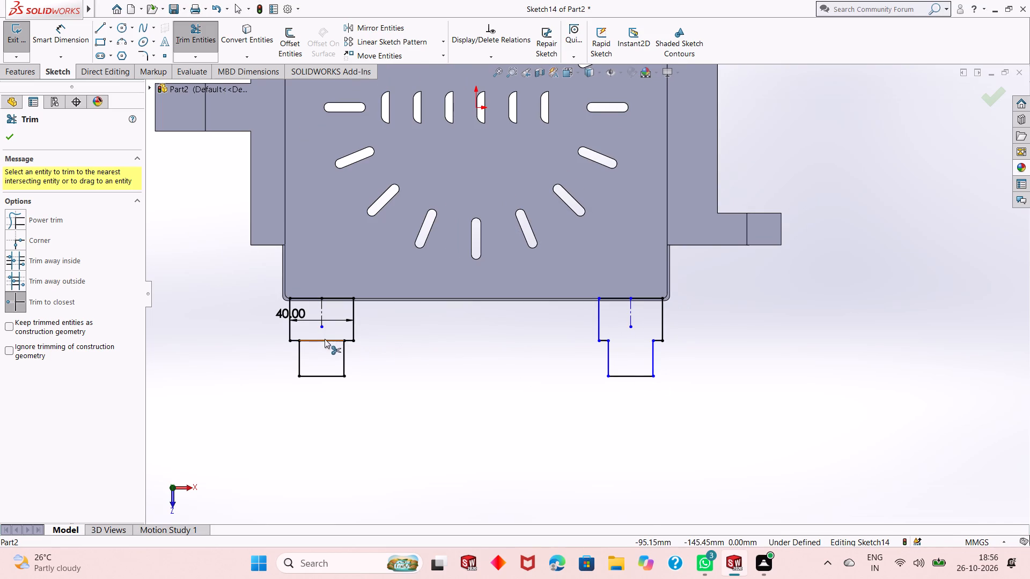
left_click(325, 339)
left_click(327, 340)
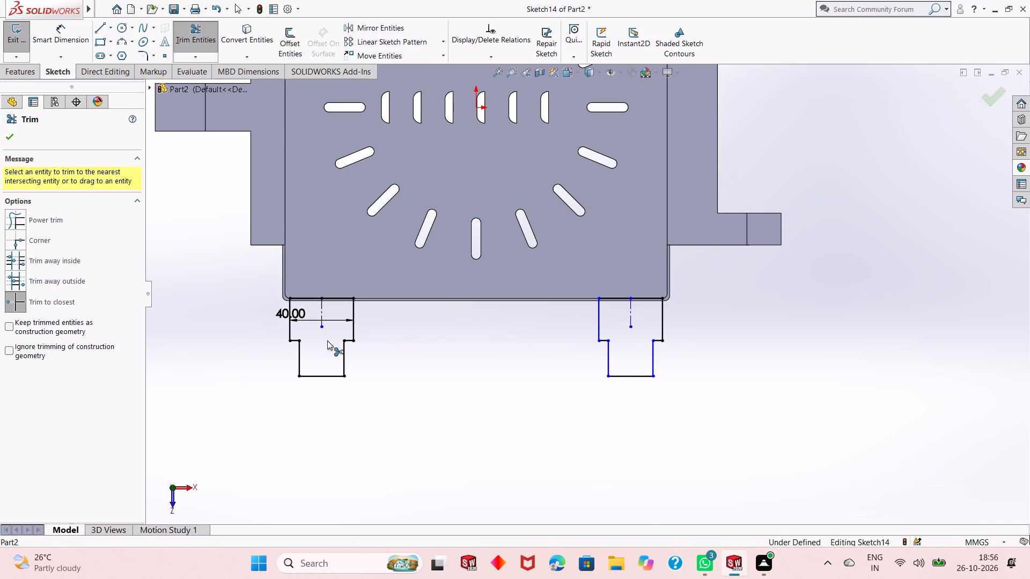
right_click(437, 352)
left_click(474, 391)
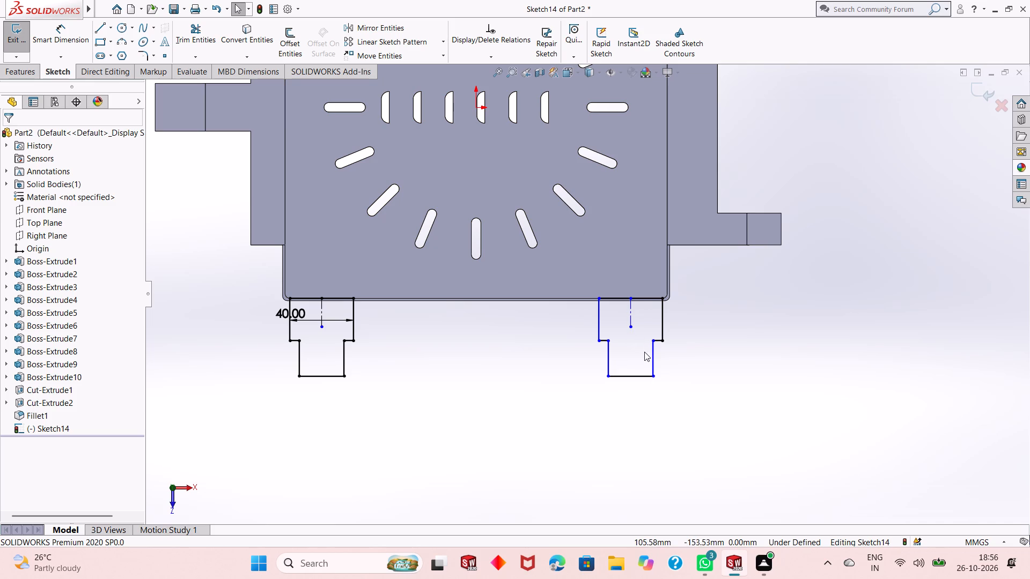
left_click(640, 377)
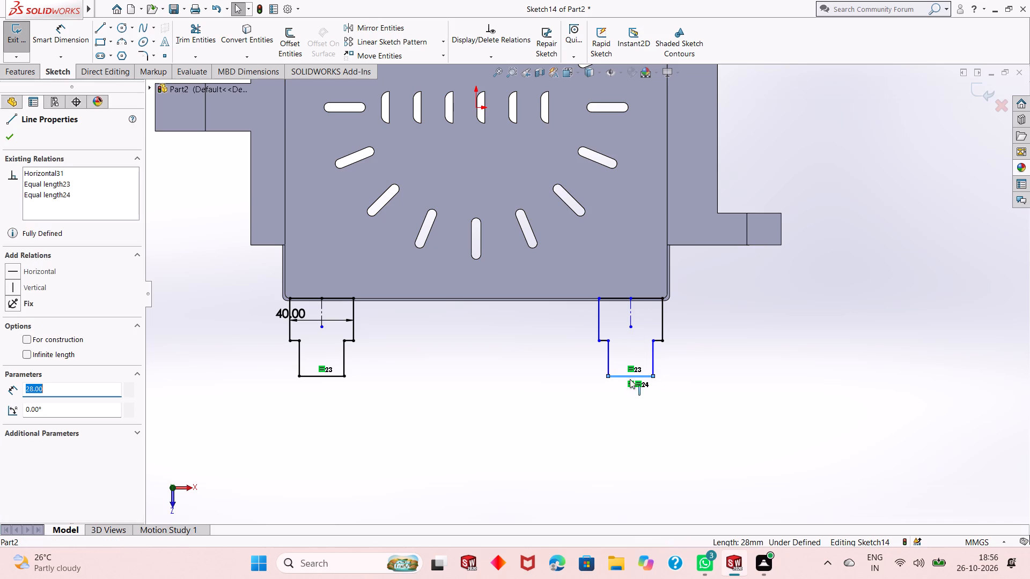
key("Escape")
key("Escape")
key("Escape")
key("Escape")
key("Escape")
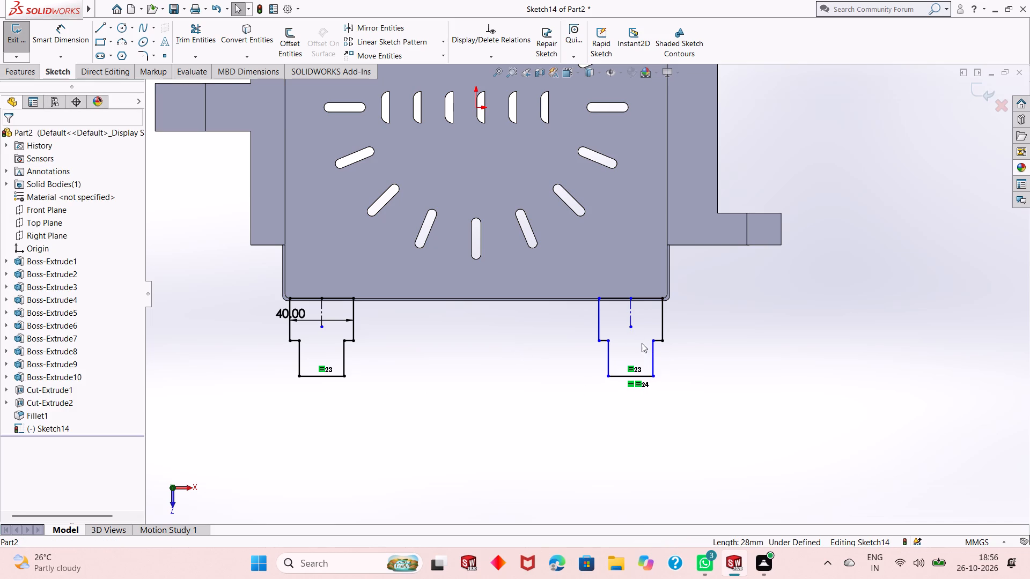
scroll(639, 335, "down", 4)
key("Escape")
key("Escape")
Make the side edges of the narrow outer portion of the +Z tab at the two-tab end symmetric about its centerline.
scroll(639, 333, "up", 3)
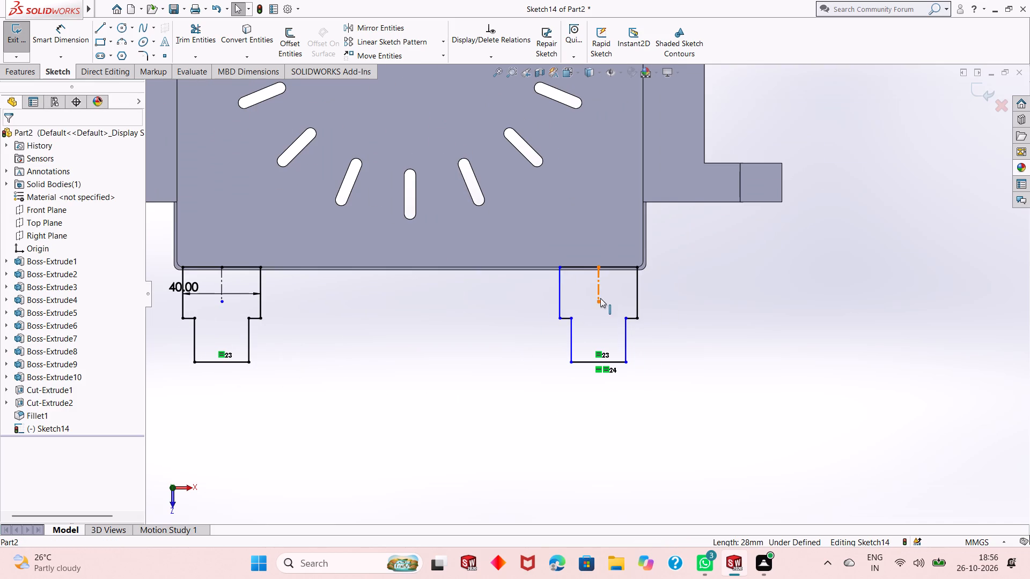
left_click(599, 298)
left_click(572, 347, "ctrl")
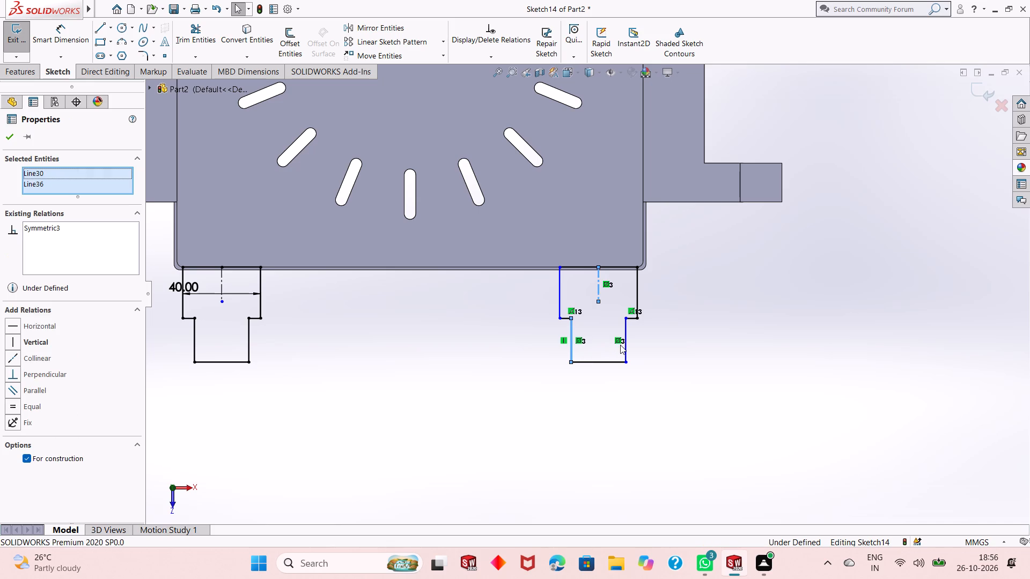
left_click(623, 346, "ctrl")
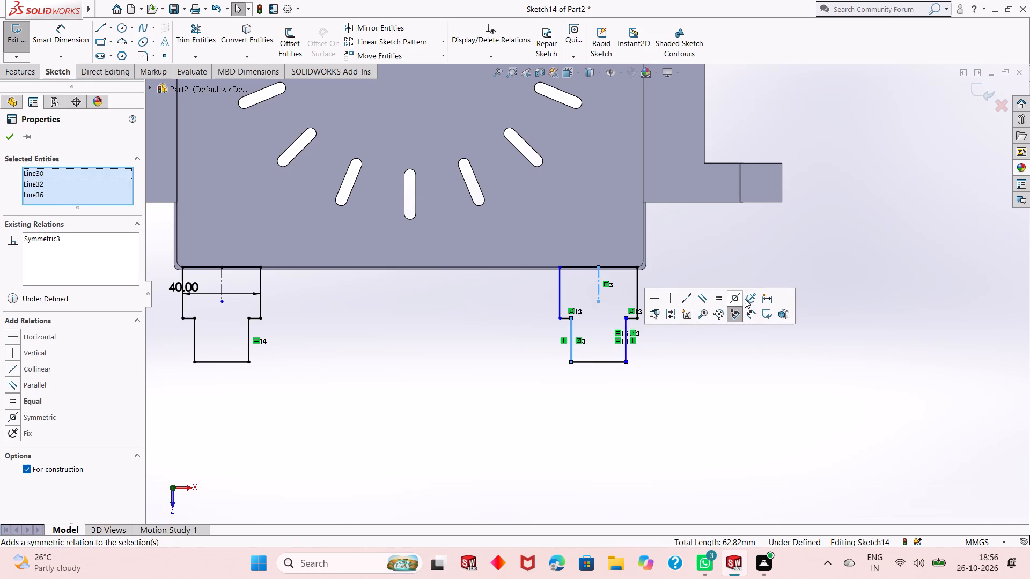
left_click(731, 299)
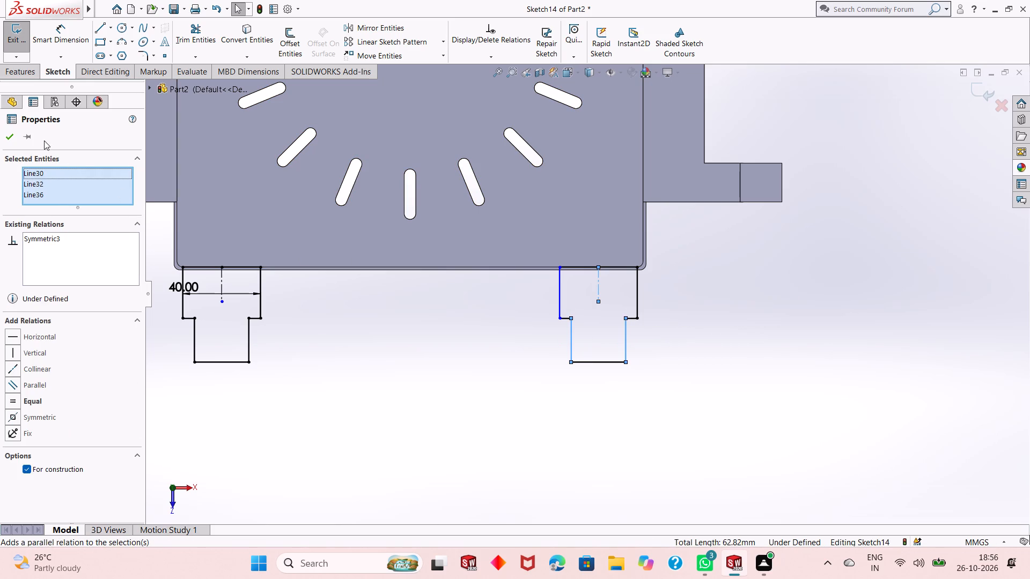
left_click(7, 134)
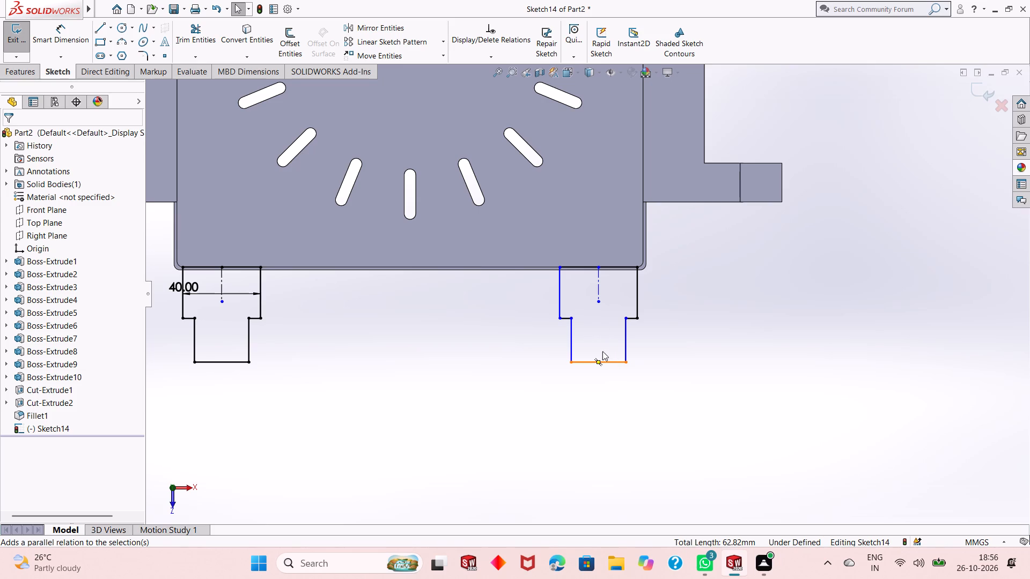
Make the two side edges of the wide portion of the +Z tab at the two-tab end equal in length.
left_click(636, 287)
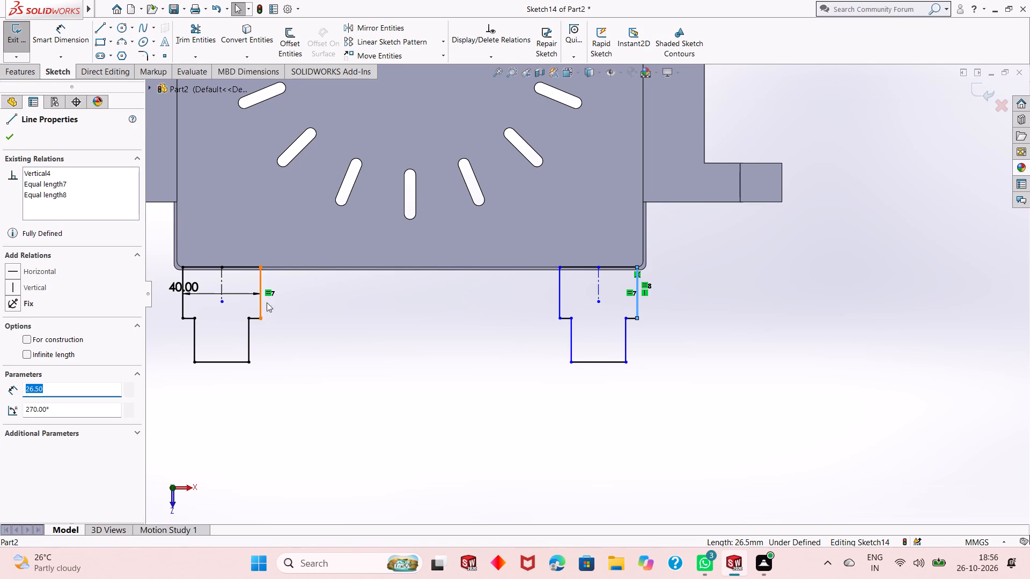
left_click(562, 300, "ctrl")
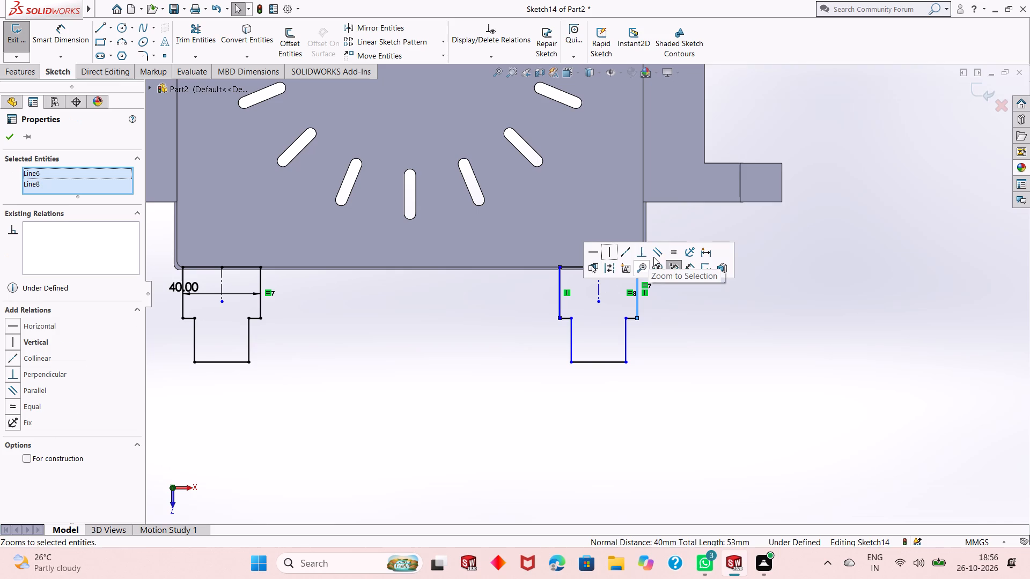
left_click(669, 252)
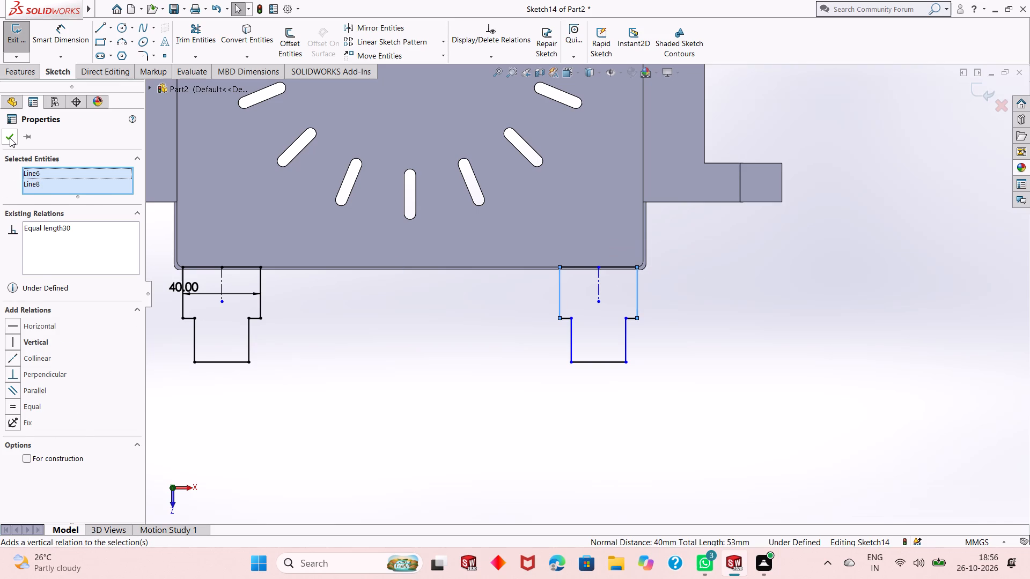
left_click(10, 138)
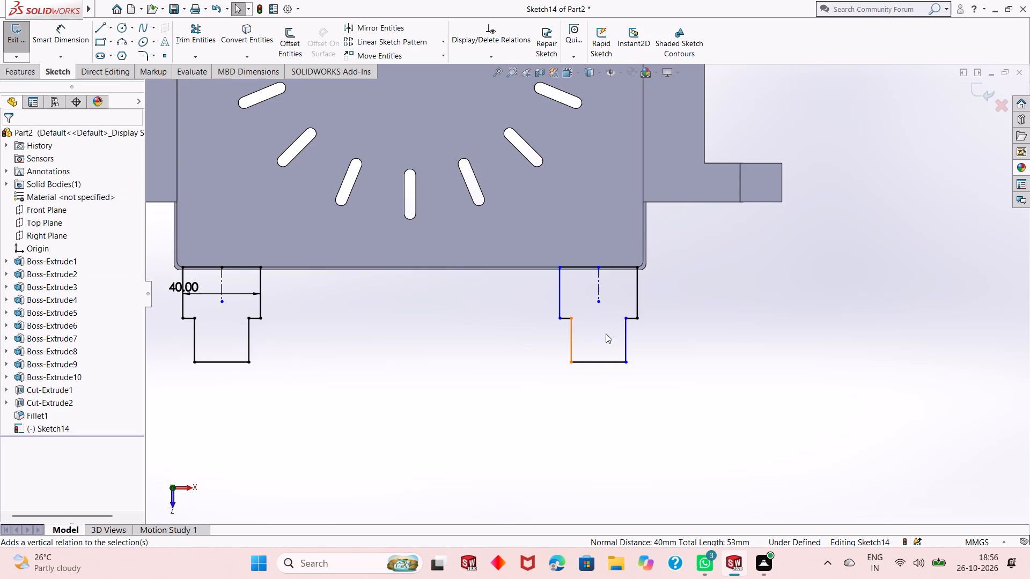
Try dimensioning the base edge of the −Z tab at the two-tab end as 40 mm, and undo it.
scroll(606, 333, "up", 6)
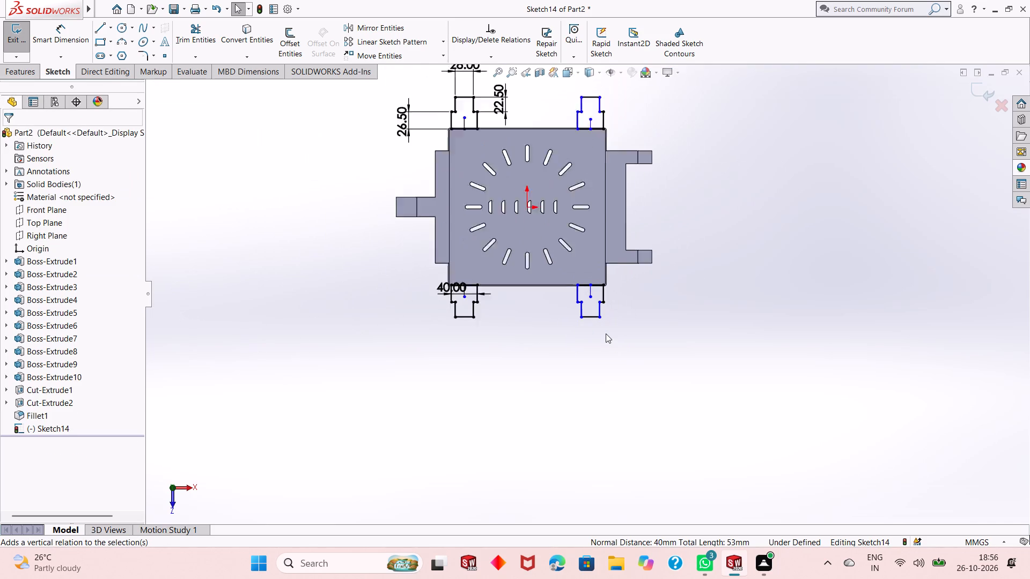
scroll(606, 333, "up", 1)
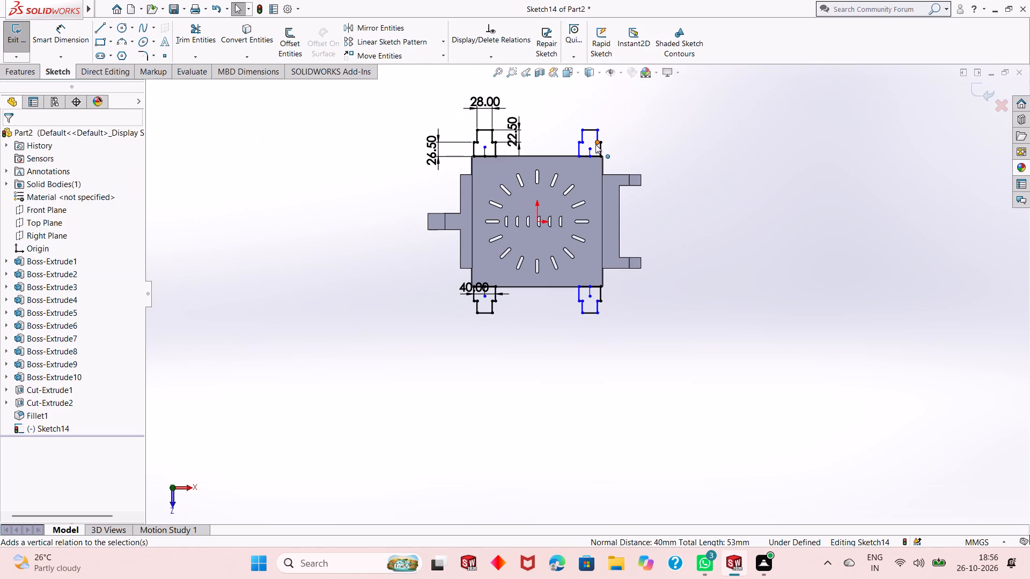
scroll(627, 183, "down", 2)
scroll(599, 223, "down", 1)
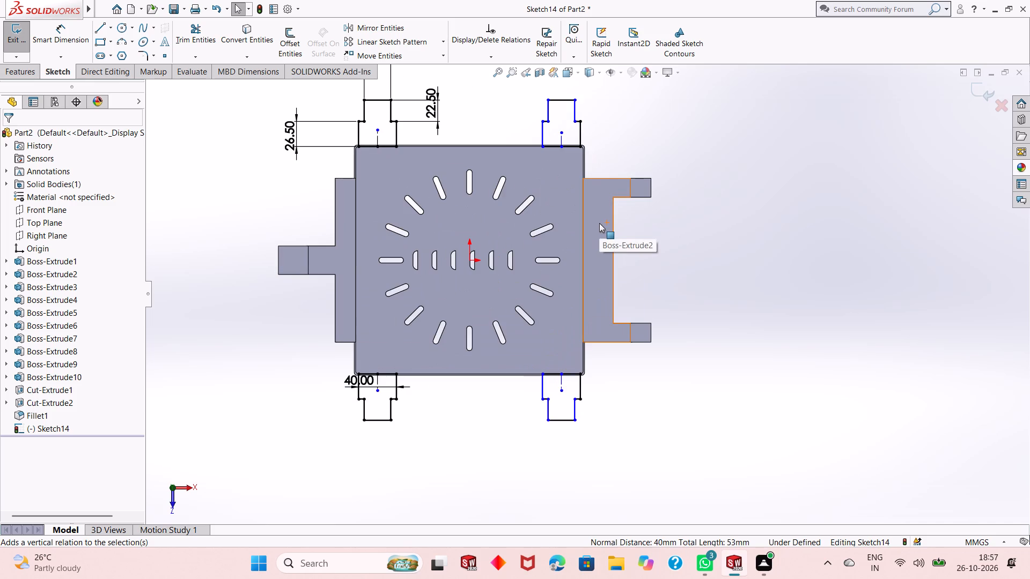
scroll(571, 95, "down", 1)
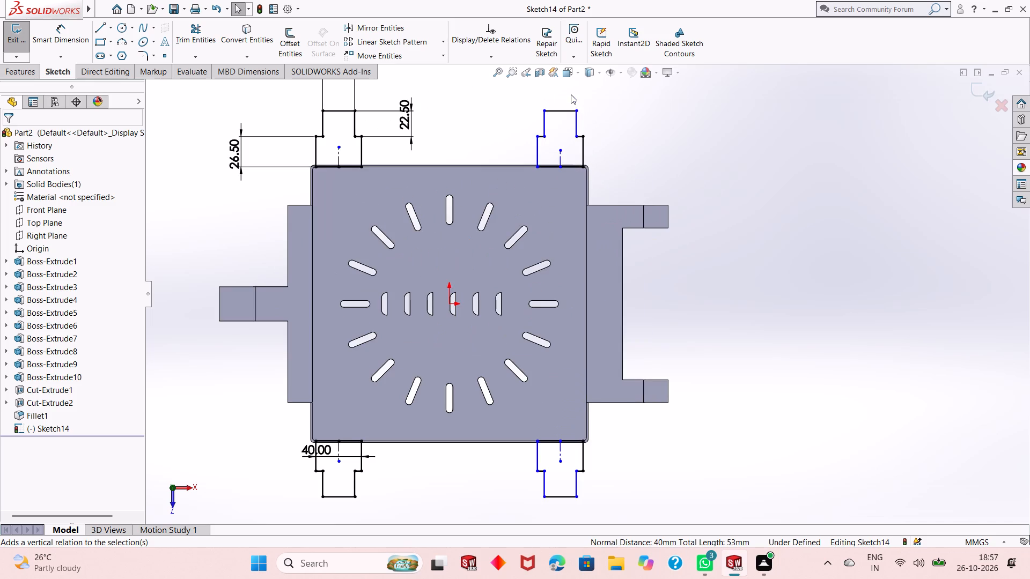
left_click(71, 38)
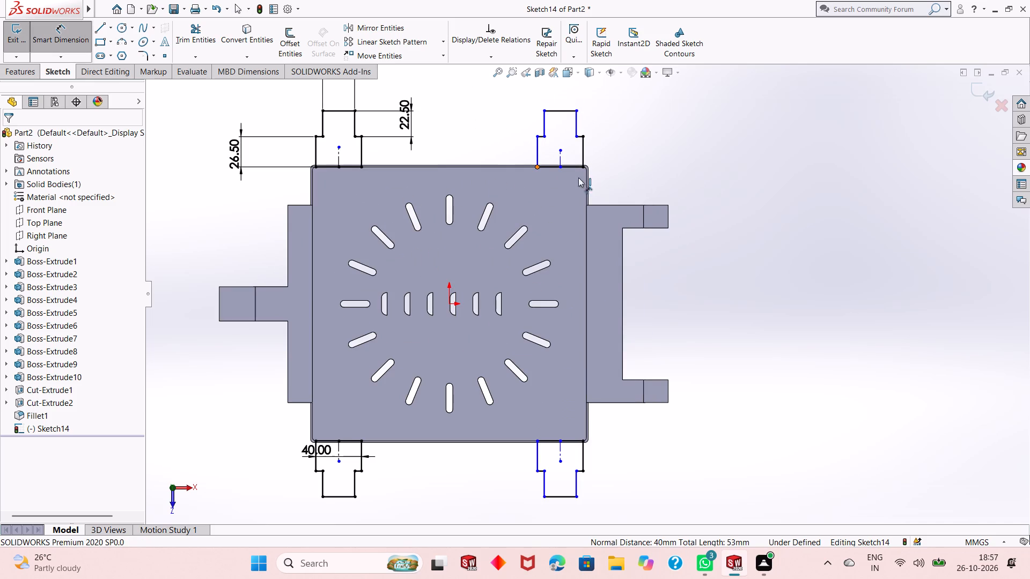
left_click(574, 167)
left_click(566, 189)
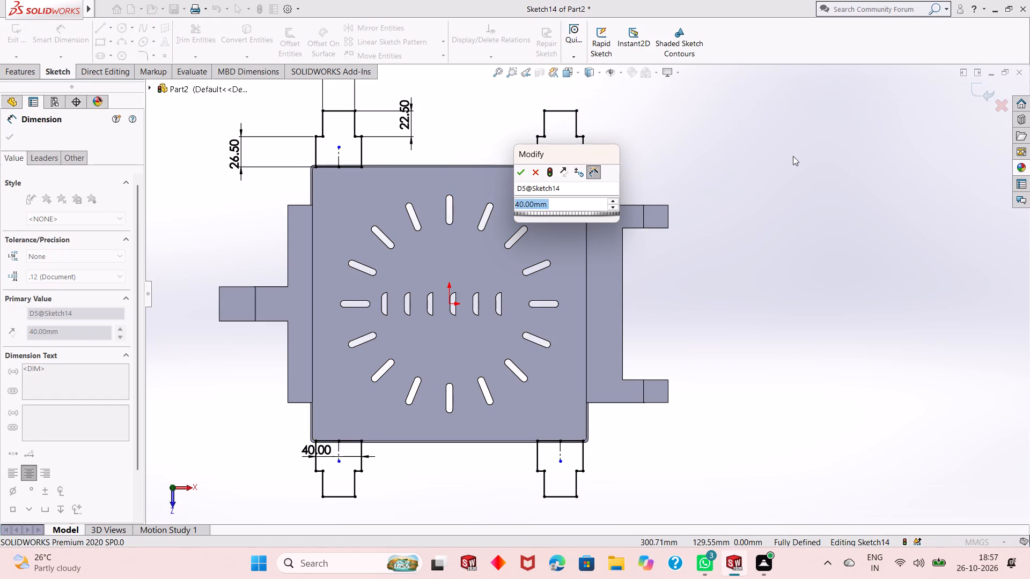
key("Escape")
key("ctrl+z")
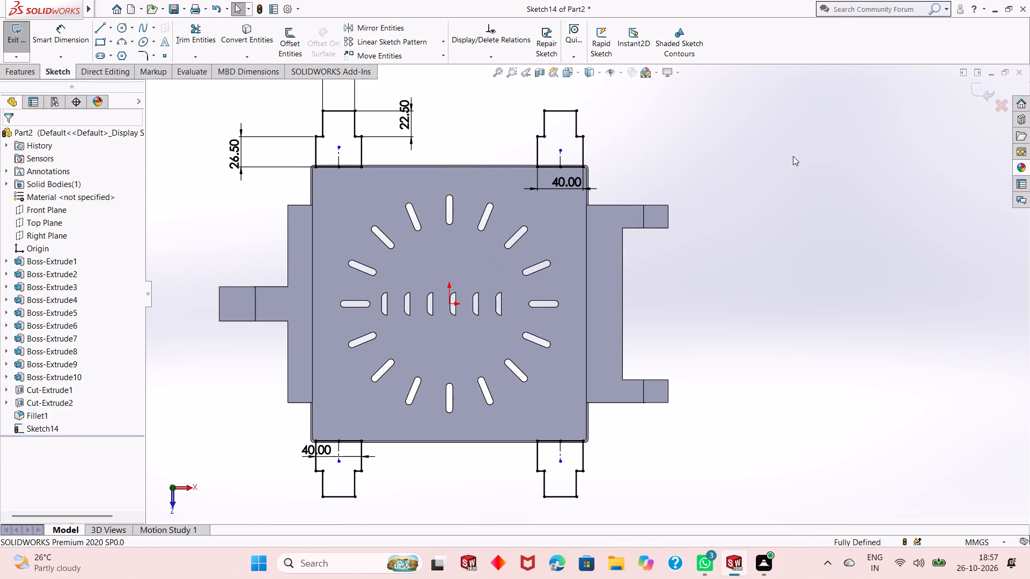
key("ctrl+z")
Make the base edges of both tabs at the two-tab end and the −Z tab at the single-tab end equal in length.
left_click(568, 166)
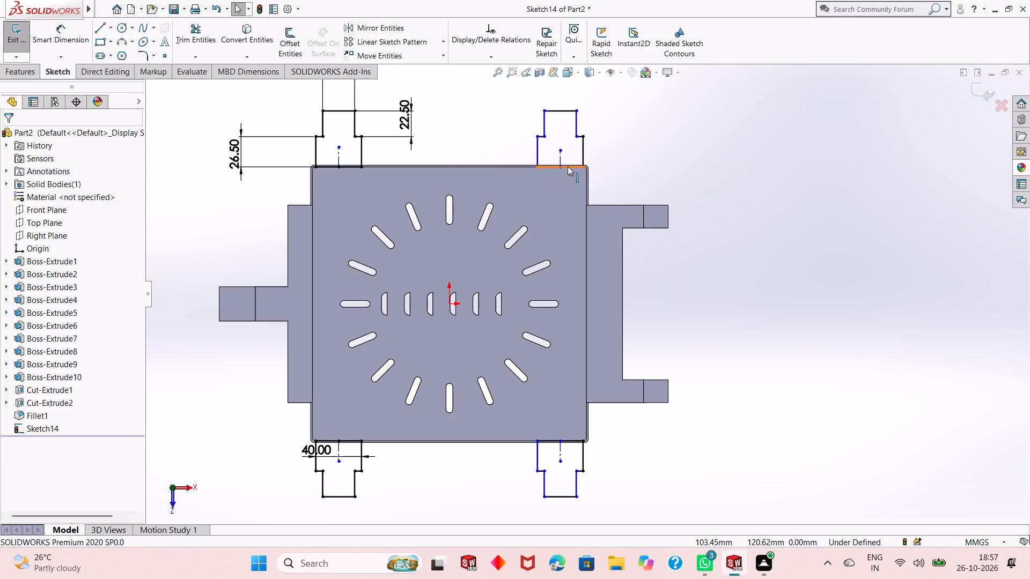
left_click(553, 438, "ctrl")
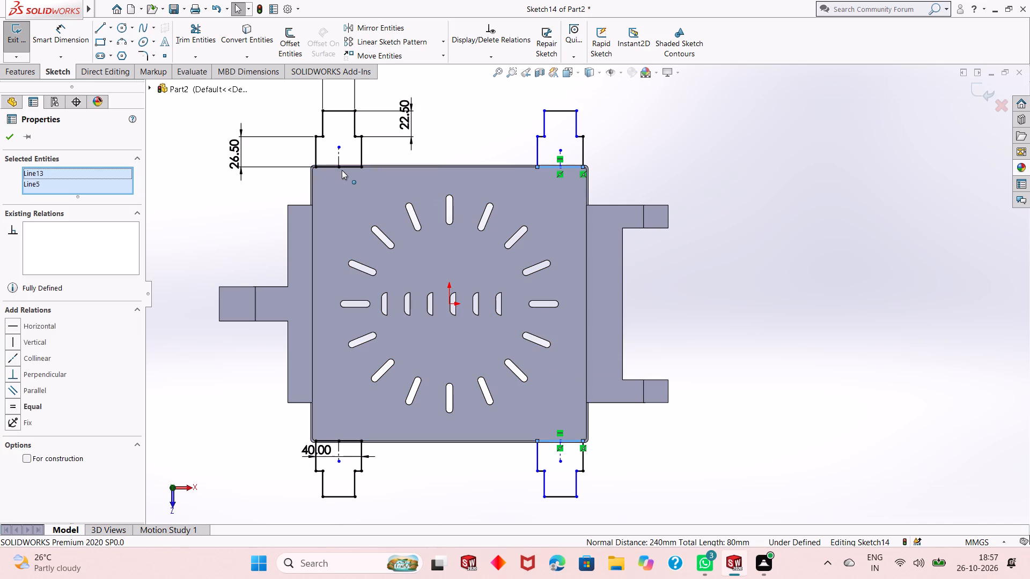
left_click(344, 169, "ctrl")
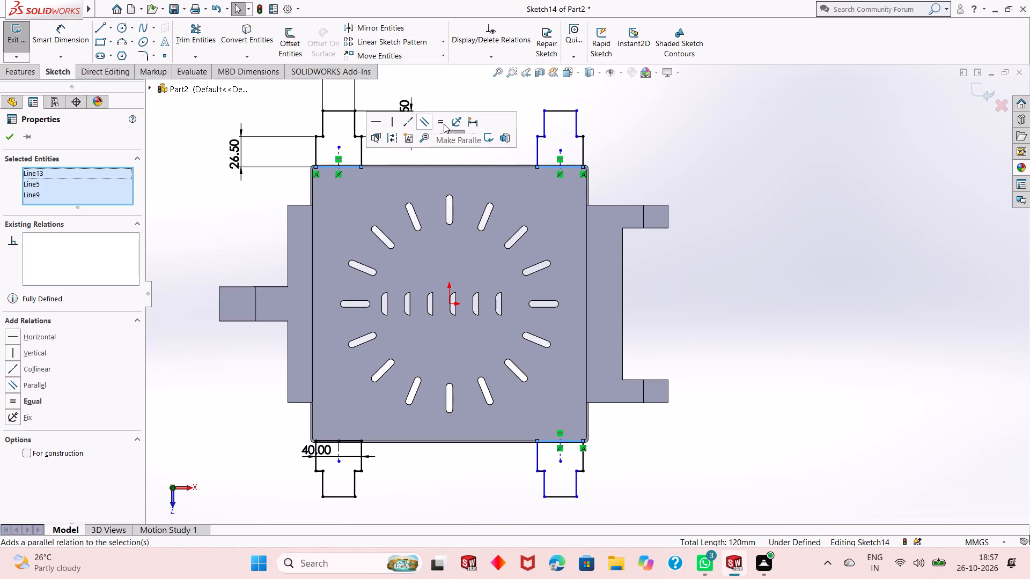
left_click(444, 124)
left_click(8, 141)
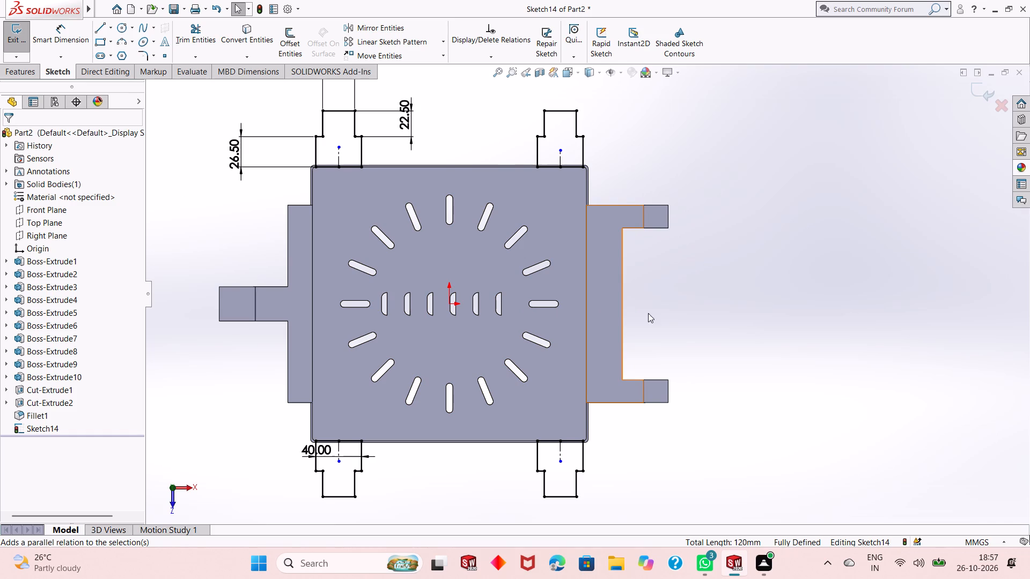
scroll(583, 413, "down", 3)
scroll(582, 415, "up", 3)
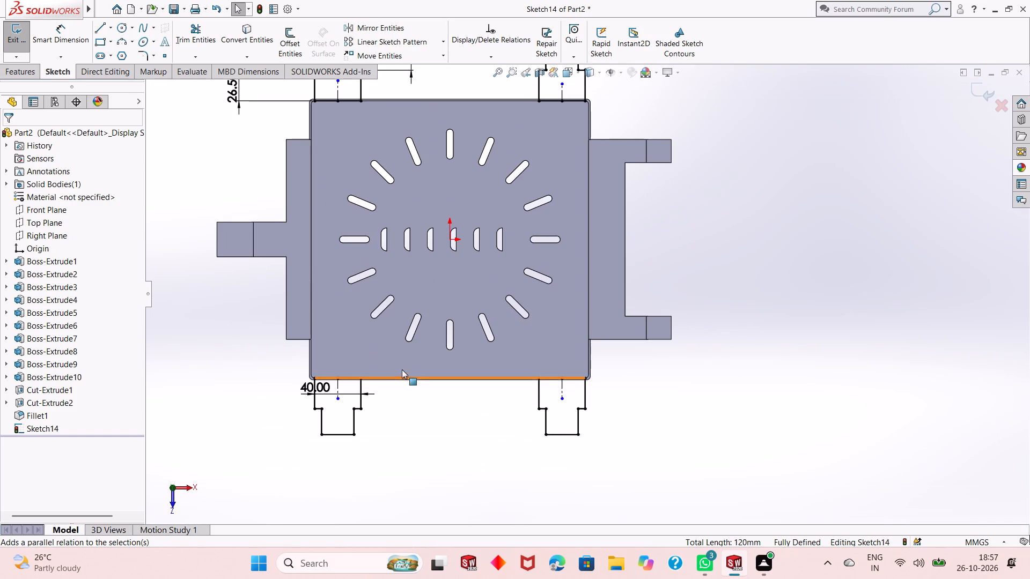
Extrude the four stepped tab profiles 1.5 mm blind in the reversed direction, toward the base, merging them with the body.
scroll(395, 356, "down", 1)
scroll(395, 356, "up", 1)
left_click(27, 73)
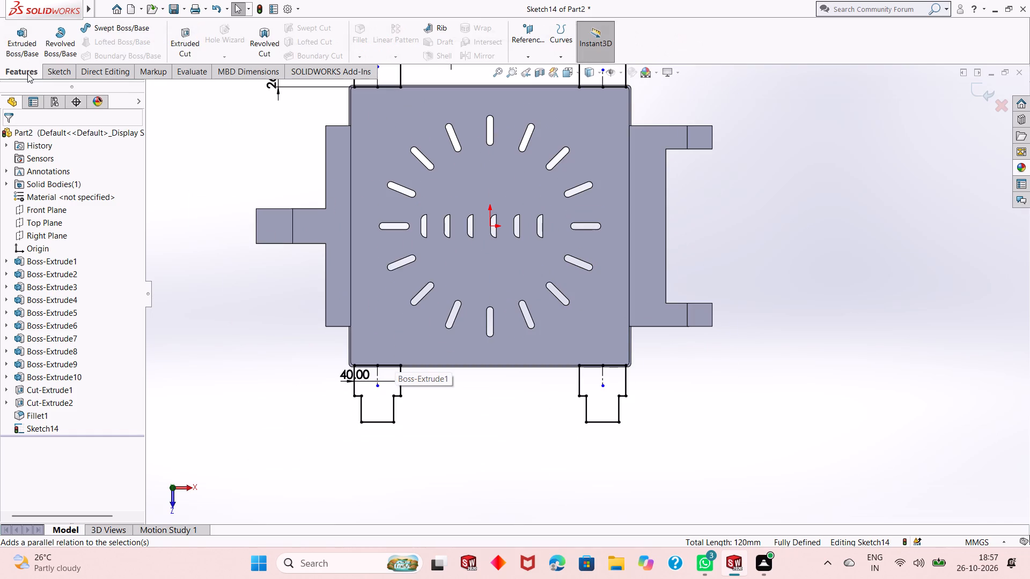
left_click(27, 56)
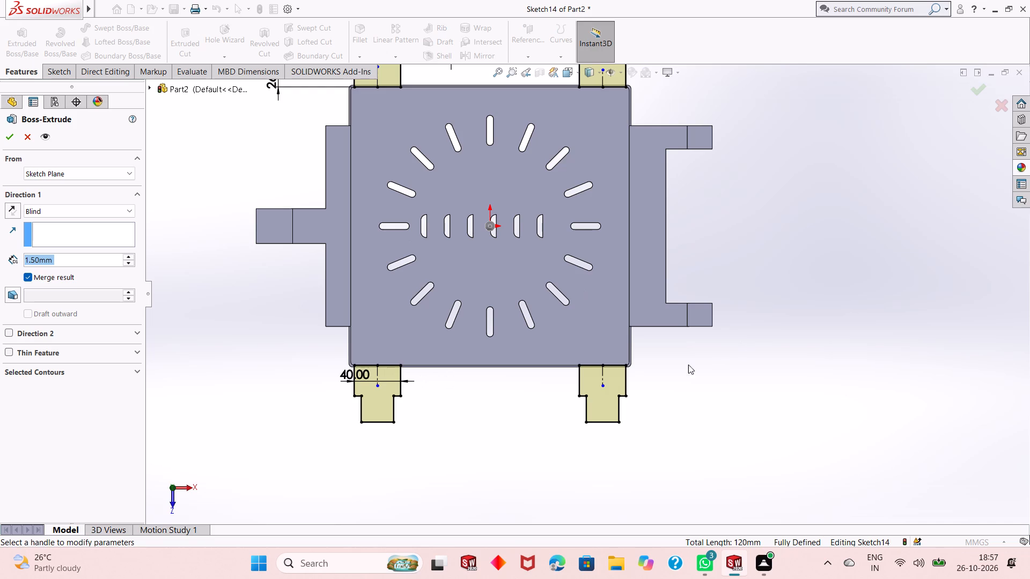
middle_click_drag(504, 389, 523, 181)
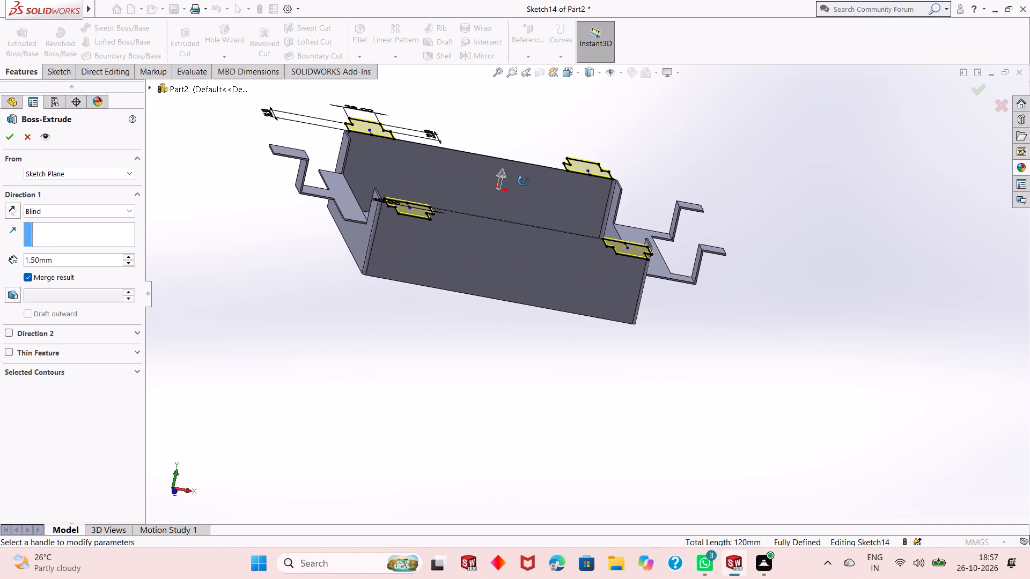
middle_click_drag(523, 181, 528, 167)
middle_click(537, 158)
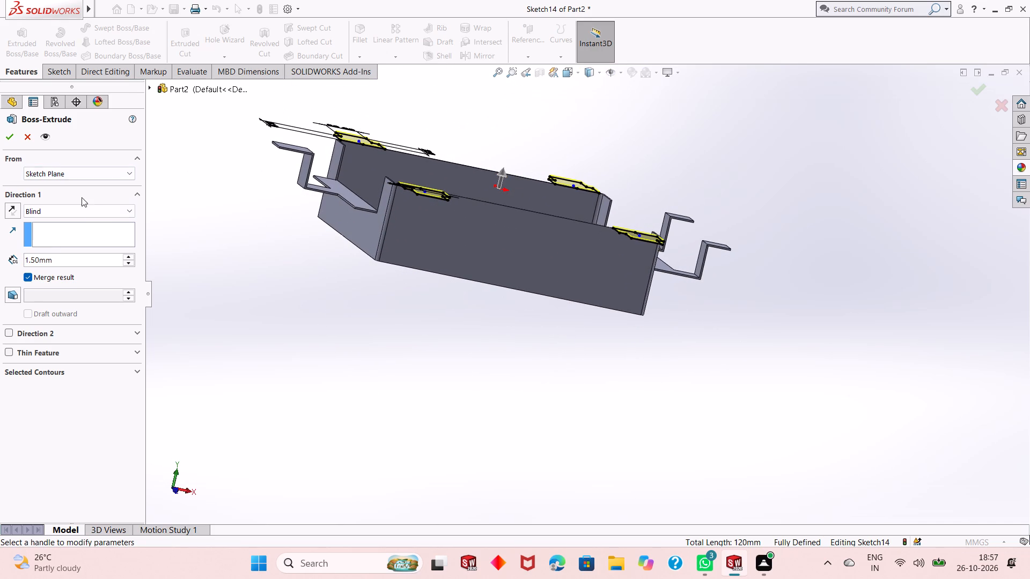
left_click(14, 213)
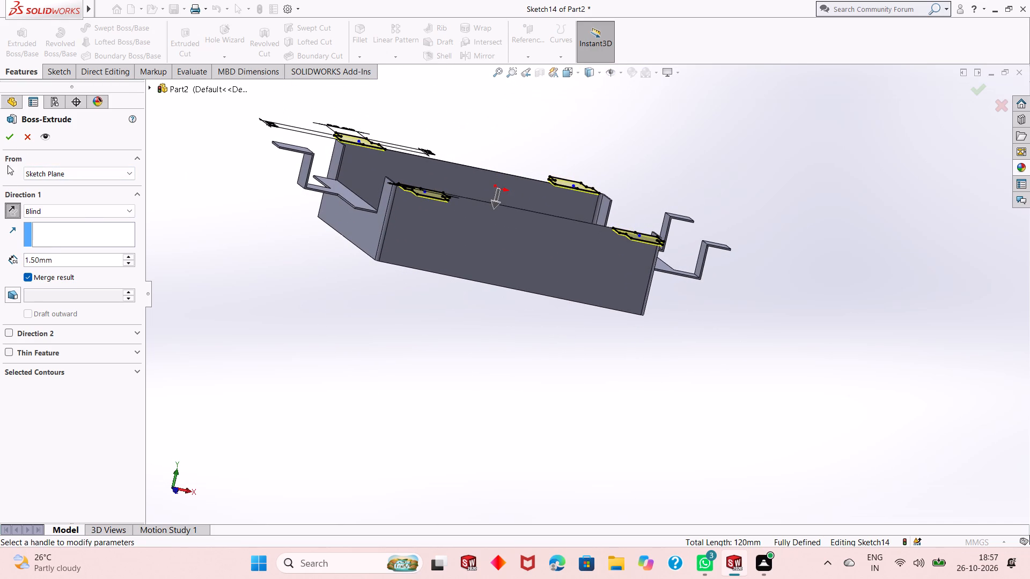
left_click(9, 140)
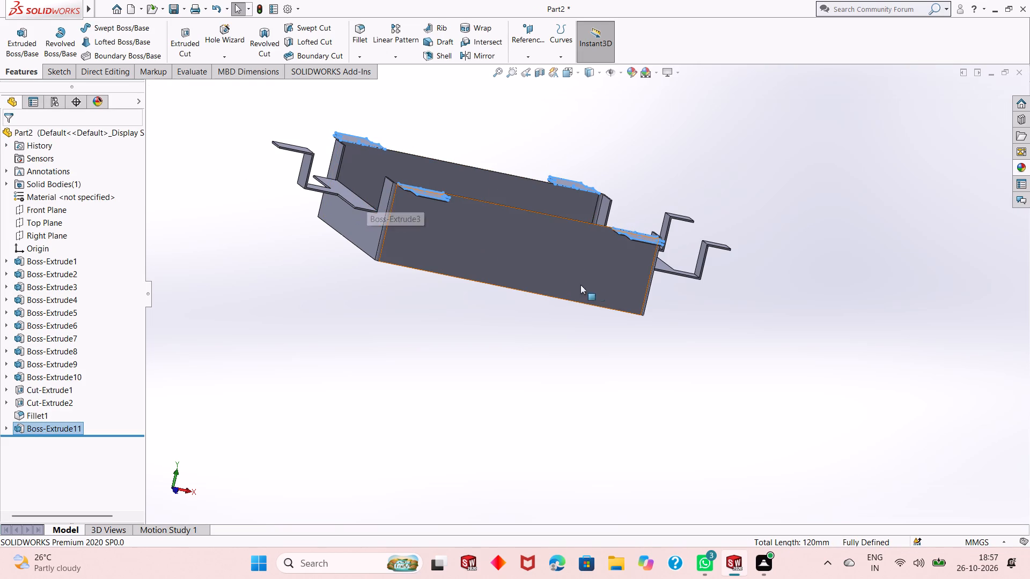
Examine the four extruded tabs and their junctions with the side walls from several angles, close up and overall.
middle_click_drag(667, 281, 569, 313)
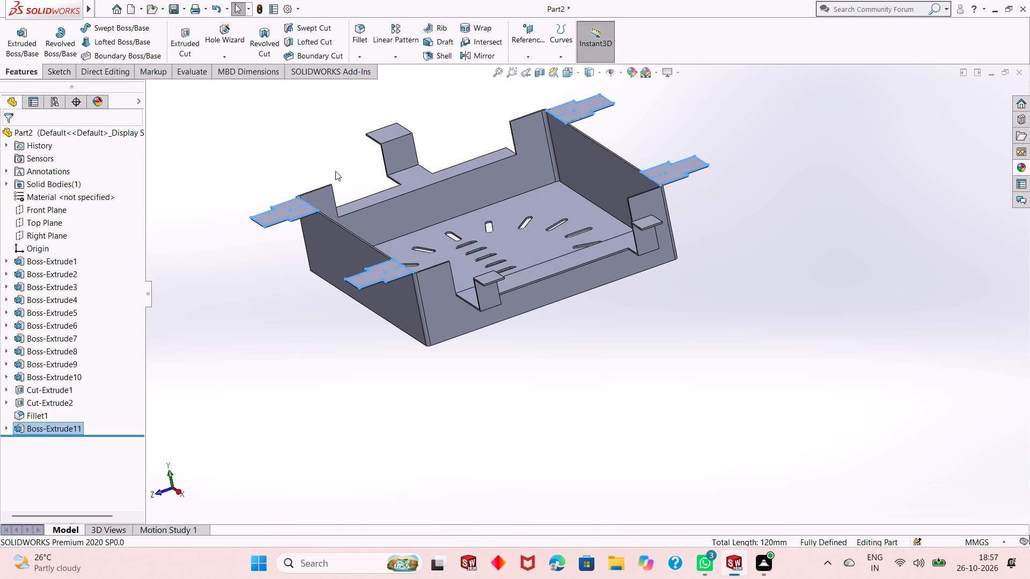
left_click(334, 166)
scroll(388, 191, "down", 2)
scroll(405, 243, "down", 3)
middle_click_drag(281, 240, 269, 256)
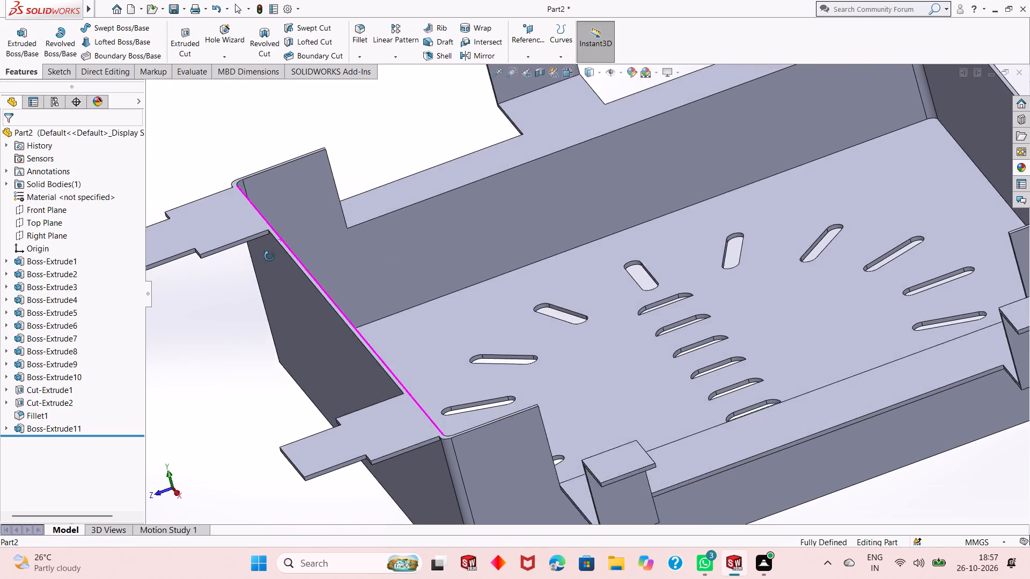
middle_click_drag(269, 256, 264, 262)
scroll(282, 237, "down", 3)
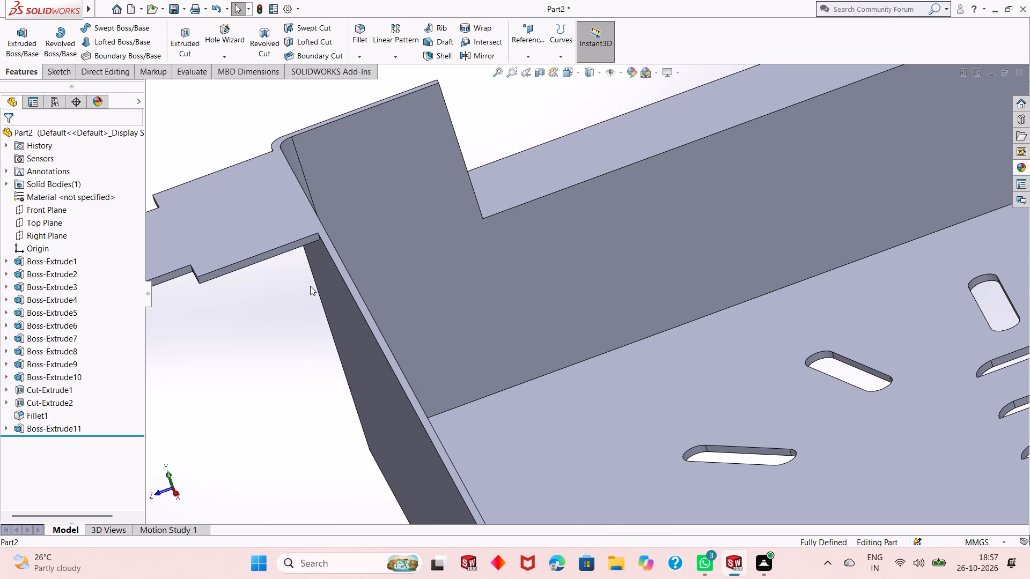
middle_click_drag(295, 333, 289, 324)
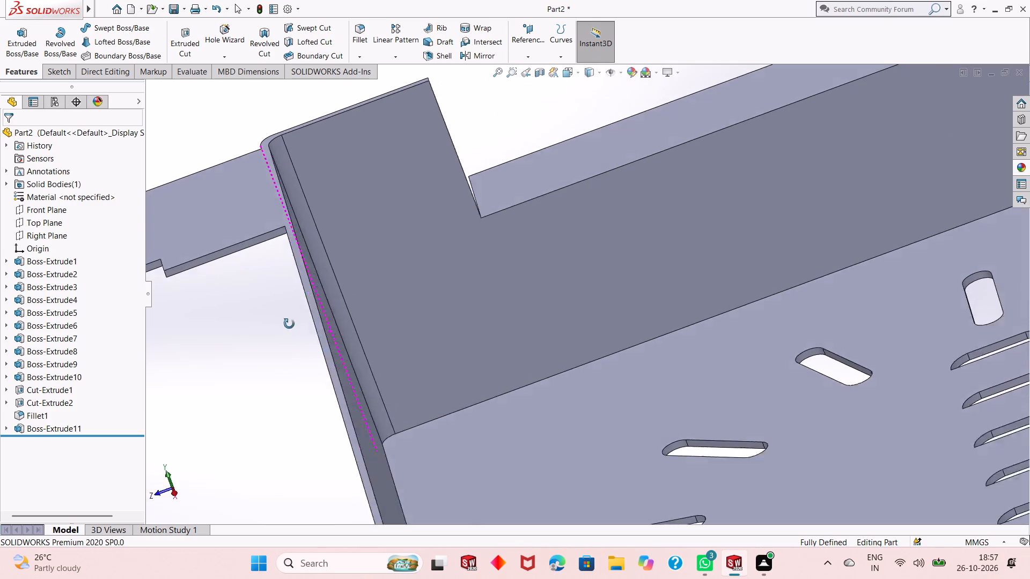
middle_click_drag(289, 324, 315, 286)
scroll(315, 283, "up", 1)
middle_click_drag(328, 255, 328, 274)
scroll(328, 274, "up", 7)
scroll(638, 306, "up", 1)
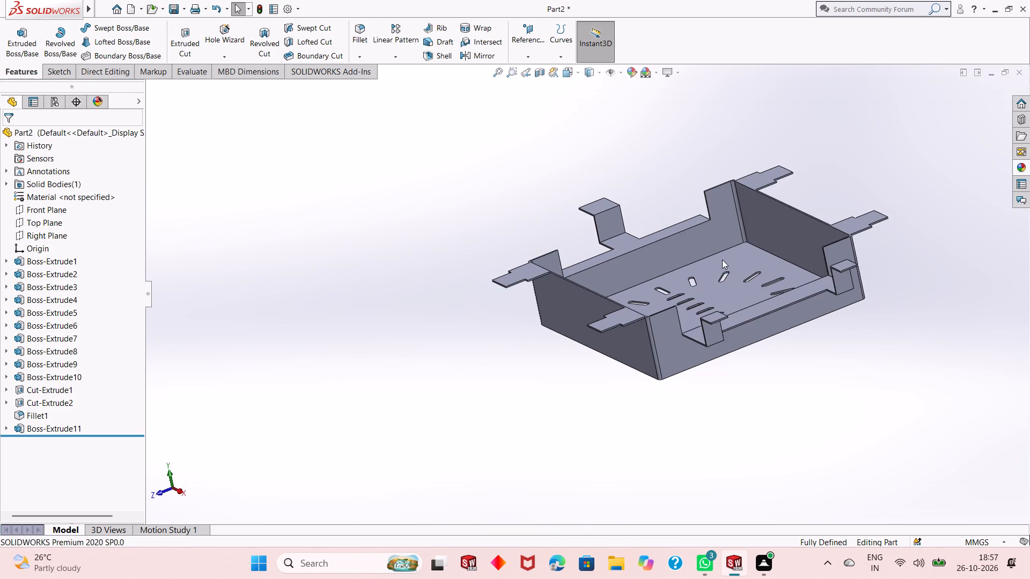
scroll(722, 259, "down", 1)
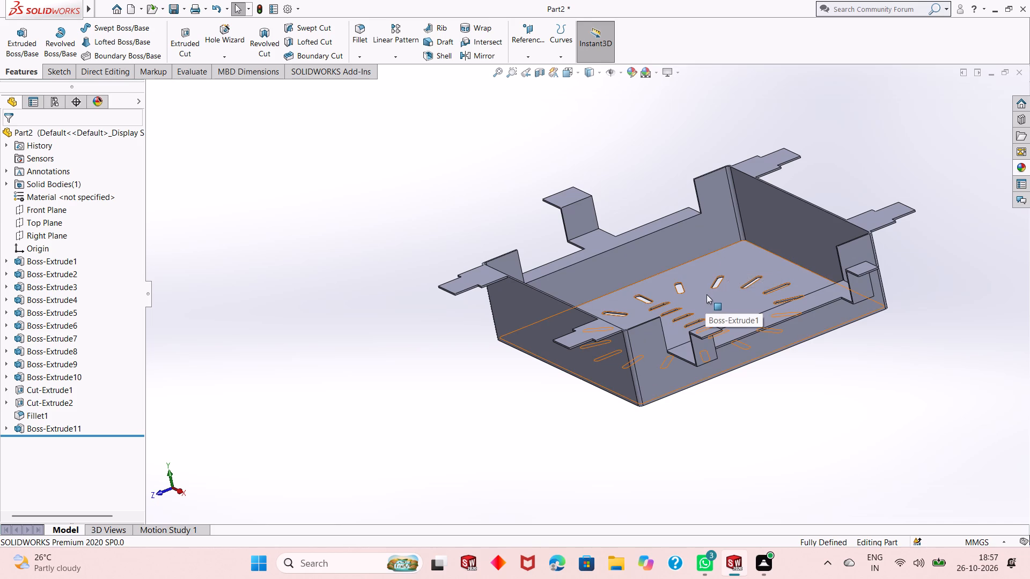
scroll(707, 294, "down", 1)
middle_click_drag(622, 446, 635, 415)
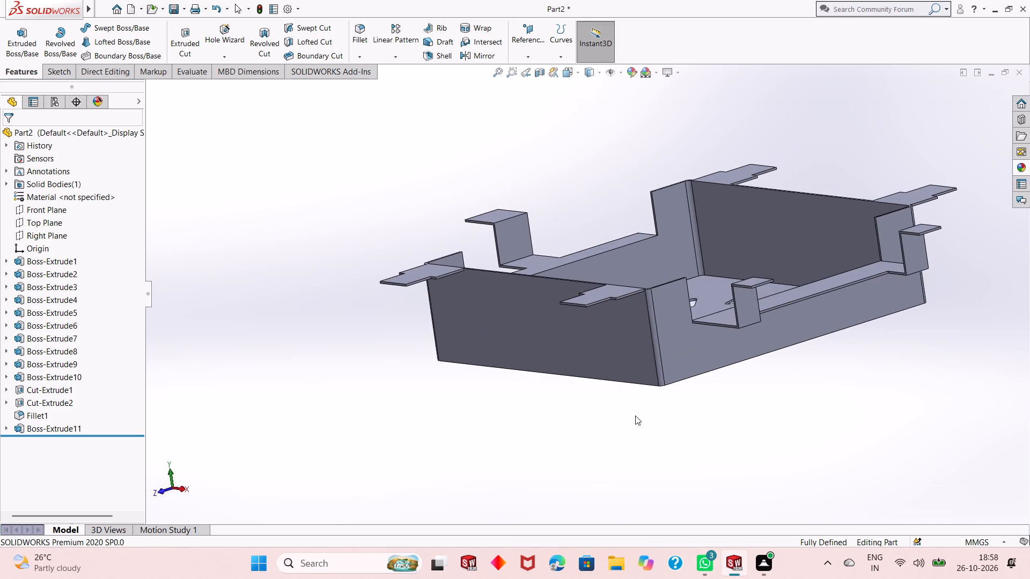
middle_click_drag(635, 415, 627, 433)
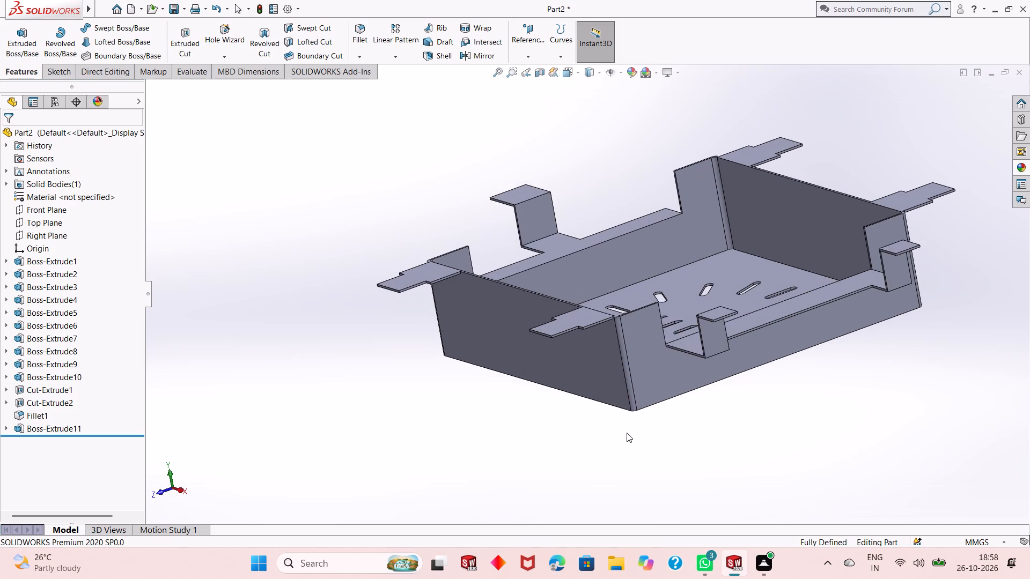
middle_click_drag(605, 291, 607, 311)
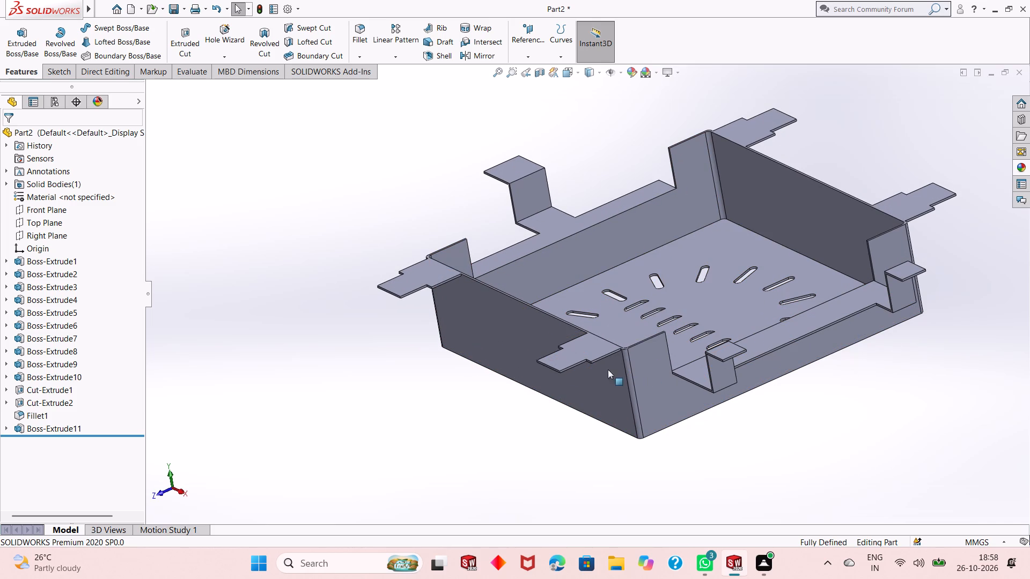
On the outer face of the +Z side wall, sketch a vertical straight slot near the +X end, about 44 mm between centres and 5.6 mm wide.
left_click(511, 332)
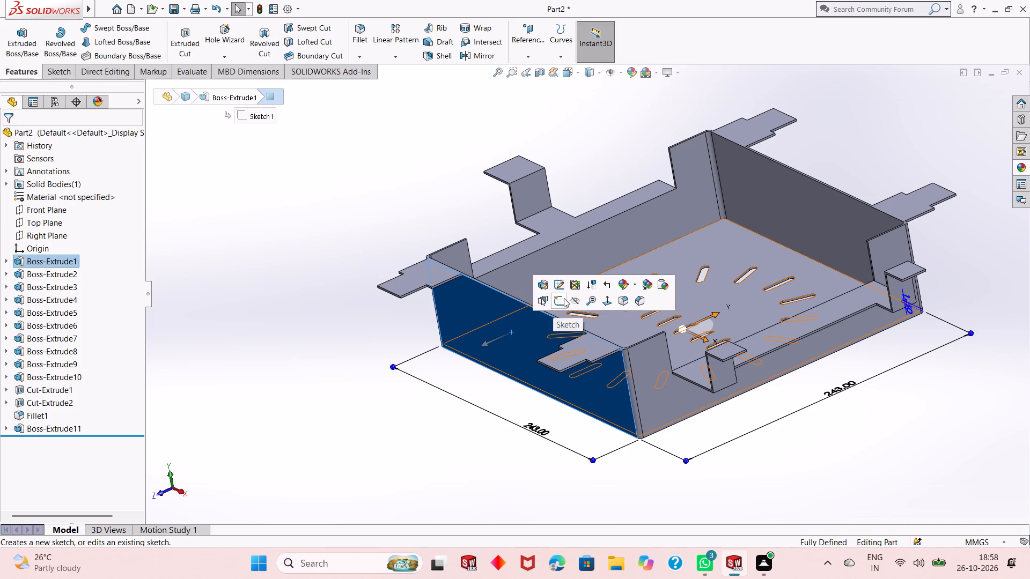
left_click(454, 311)
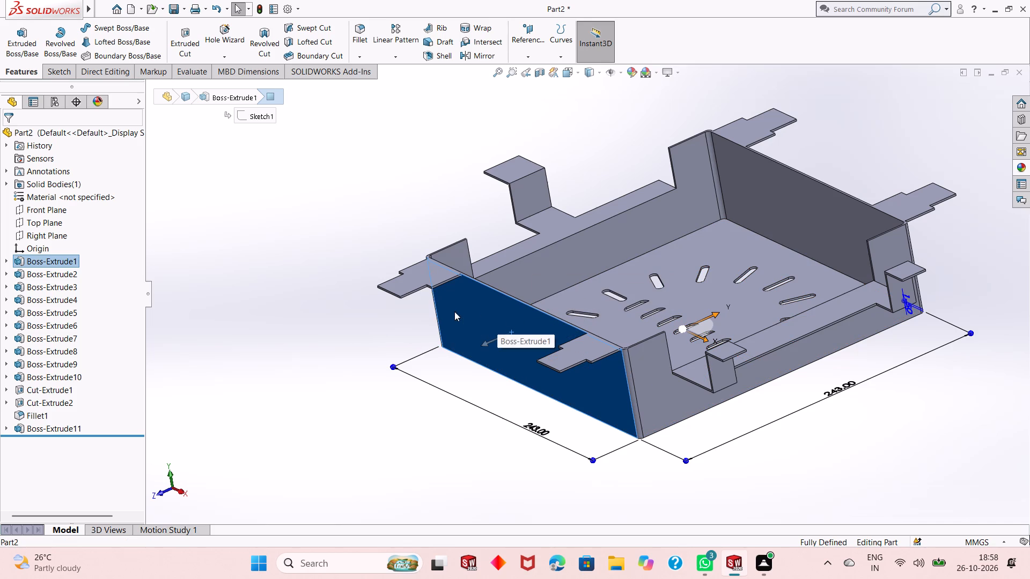
left_click(499, 281)
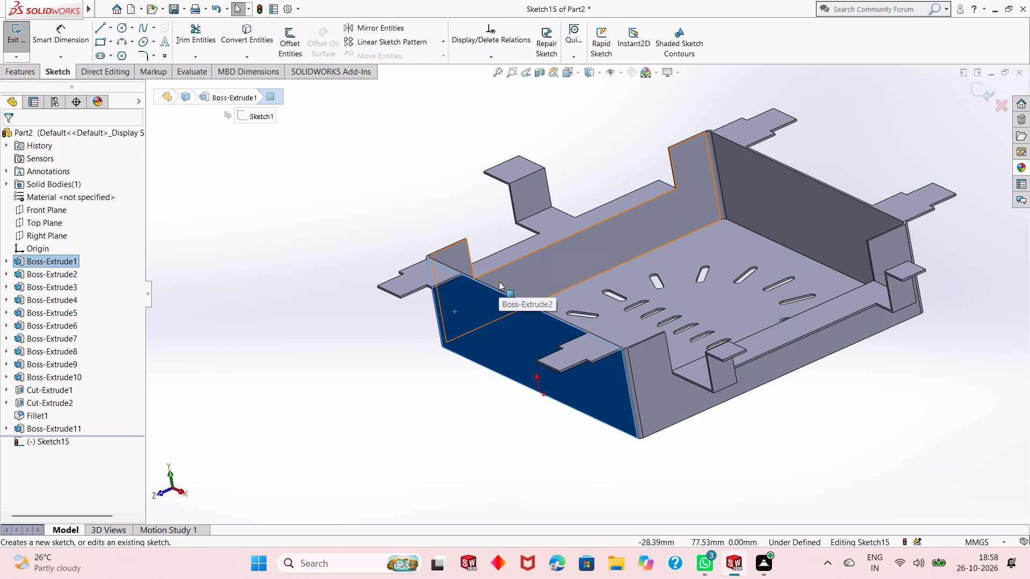
key("ctrl+8")
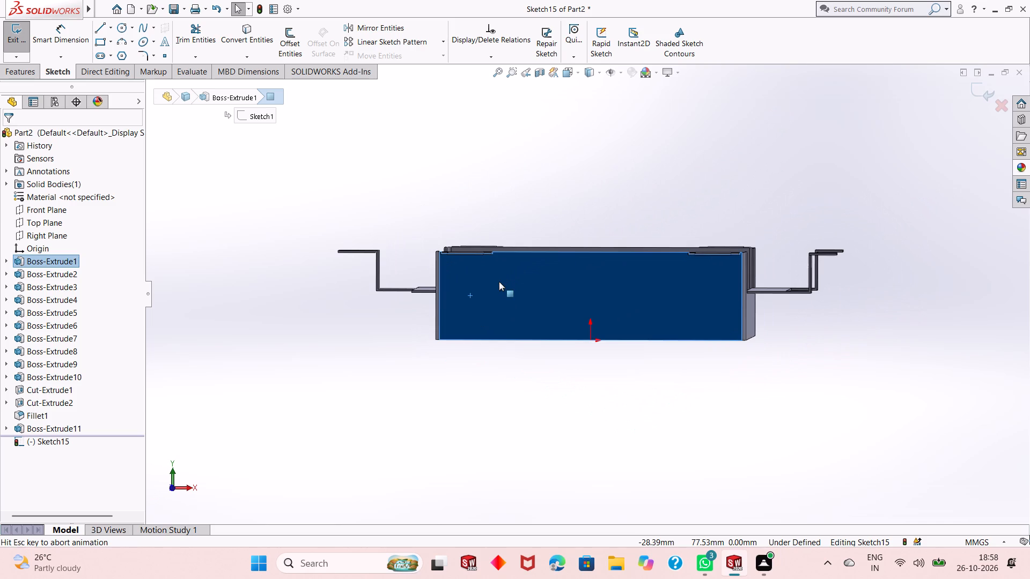
left_click(543, 194)
scroll(587, 235, "down", 3)
scroll(616, 332, "down", 1)
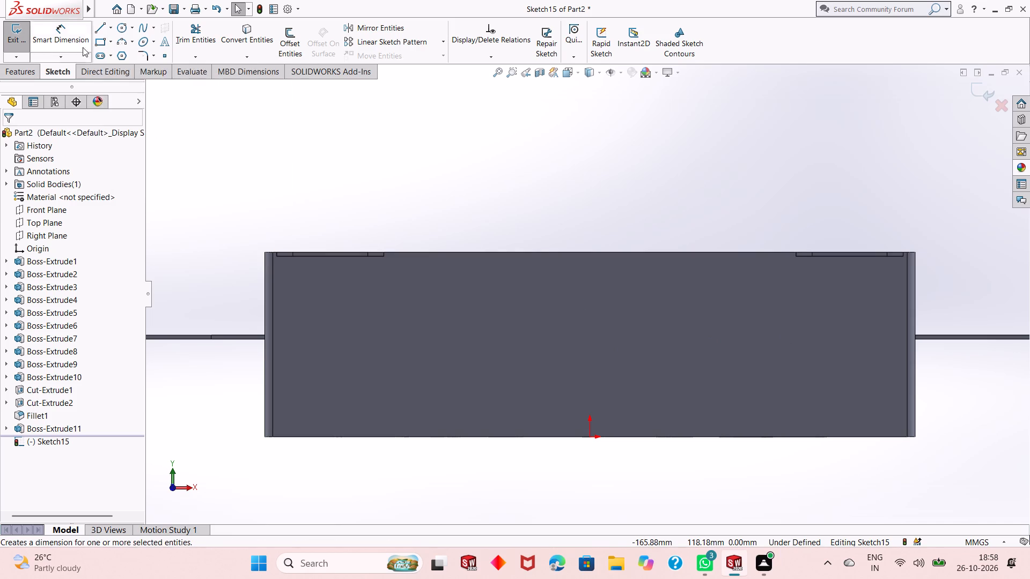
left_click(102, 50)
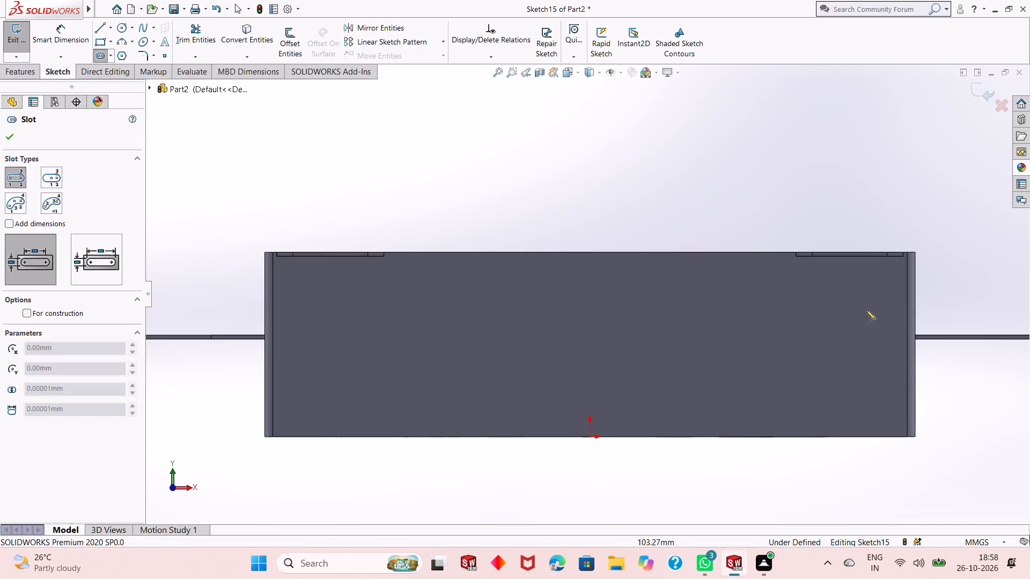
left_click(869, 281)
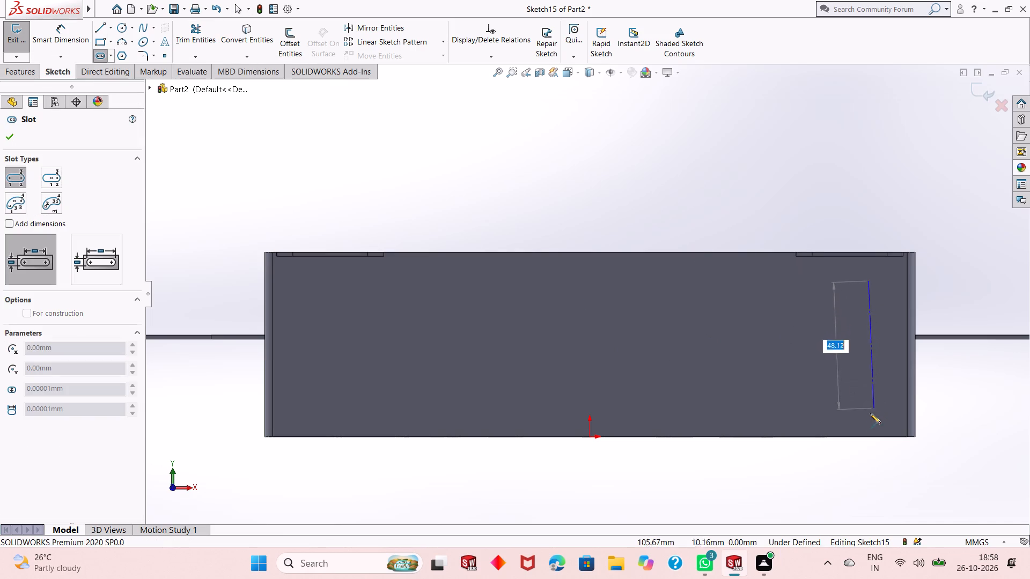
left_click(868, 399)
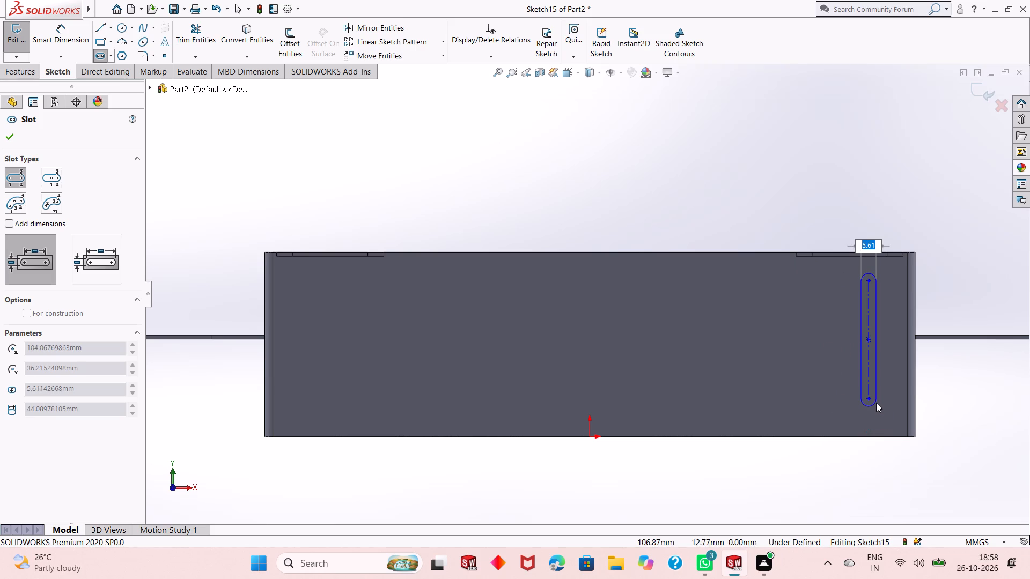
left_click(876, 403)
scroll(882, 332, "down", 1)
right_click(543, 122)
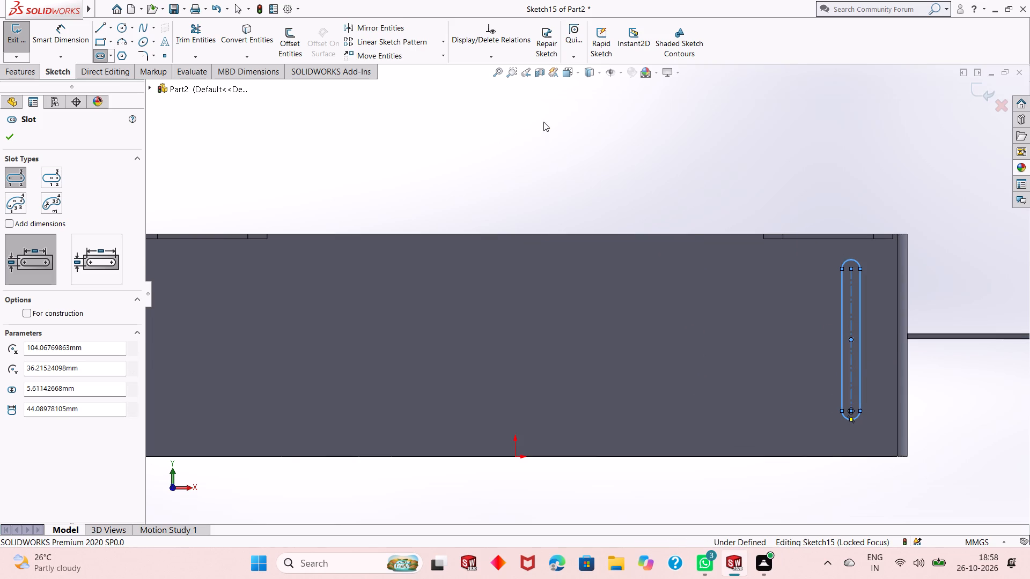
left_click(570, 128)
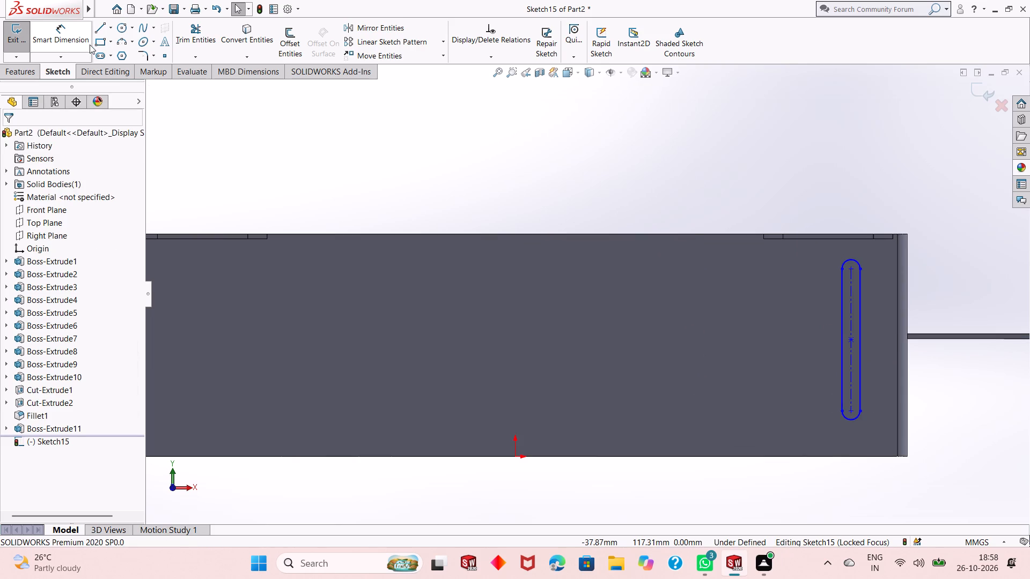
Dimension the slot's centreline 21.5 mm from the outer vertical edge at the wall's +X end.
left_click(82, 45)
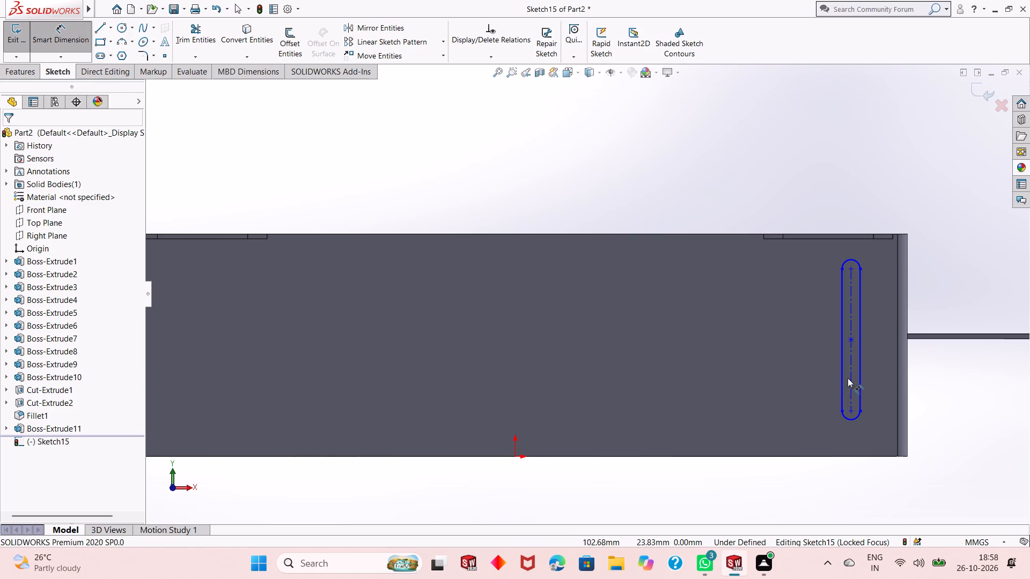
left_click(852, 370)
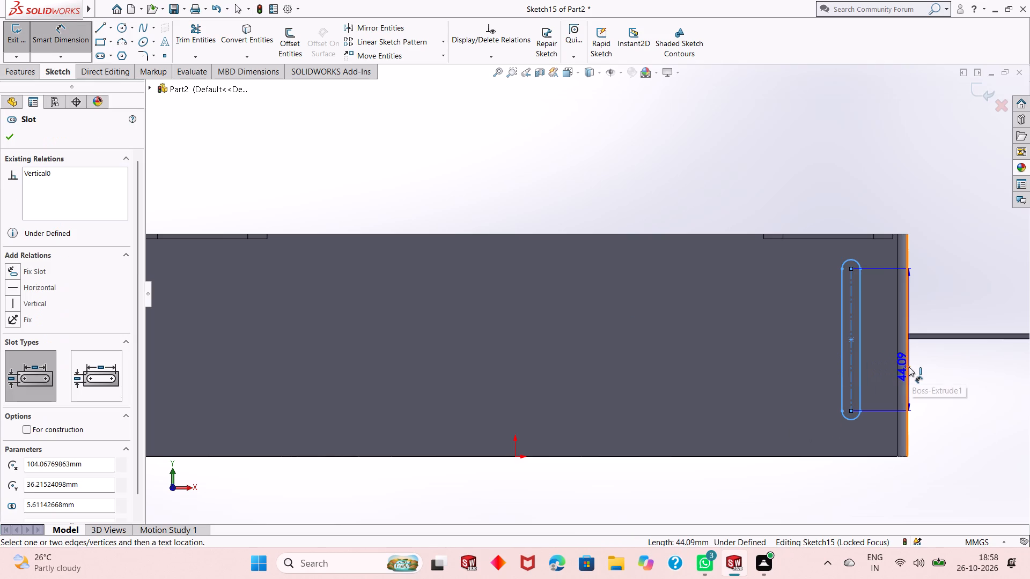
left_click(909, 369)
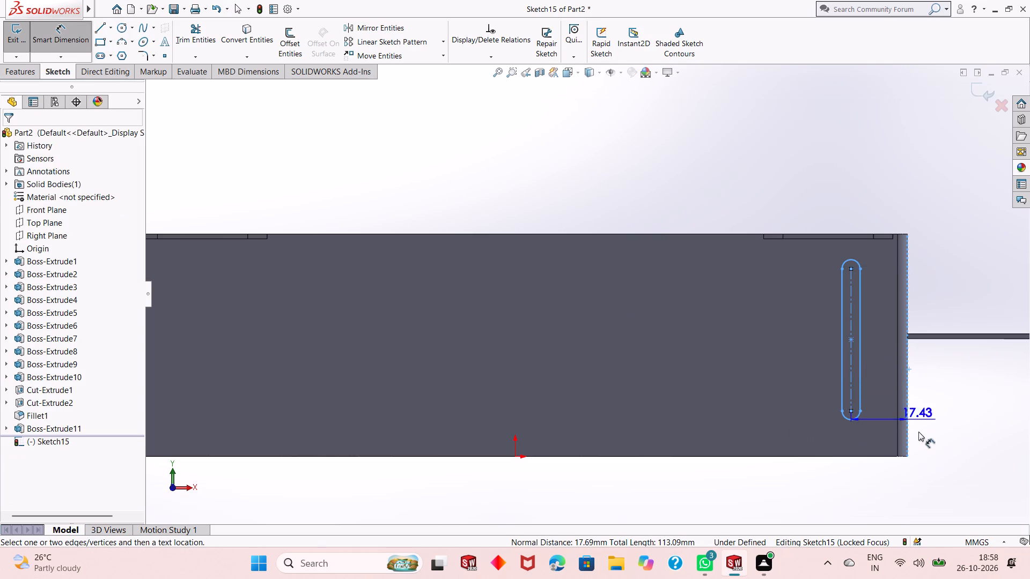
left_click(918, 502)
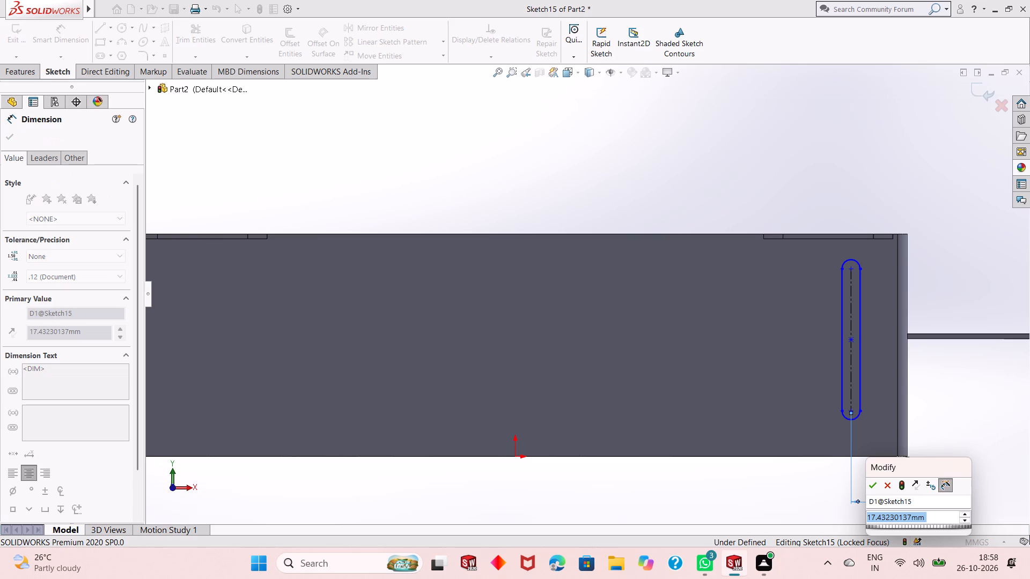
type("21.5")
key("Return")
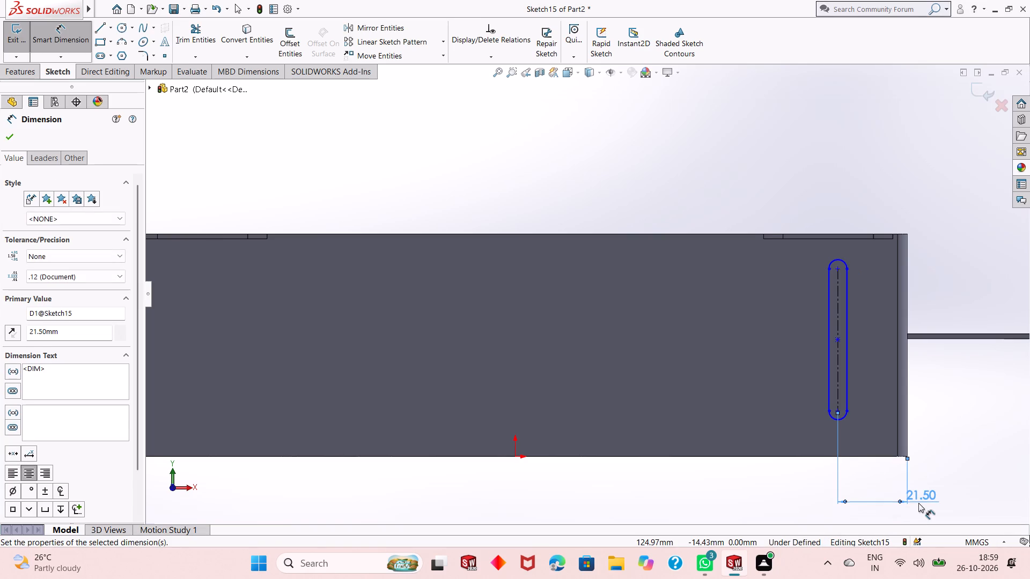
Set the slot's centre-to-centre length to 38 mm.
left_click(841, 318)
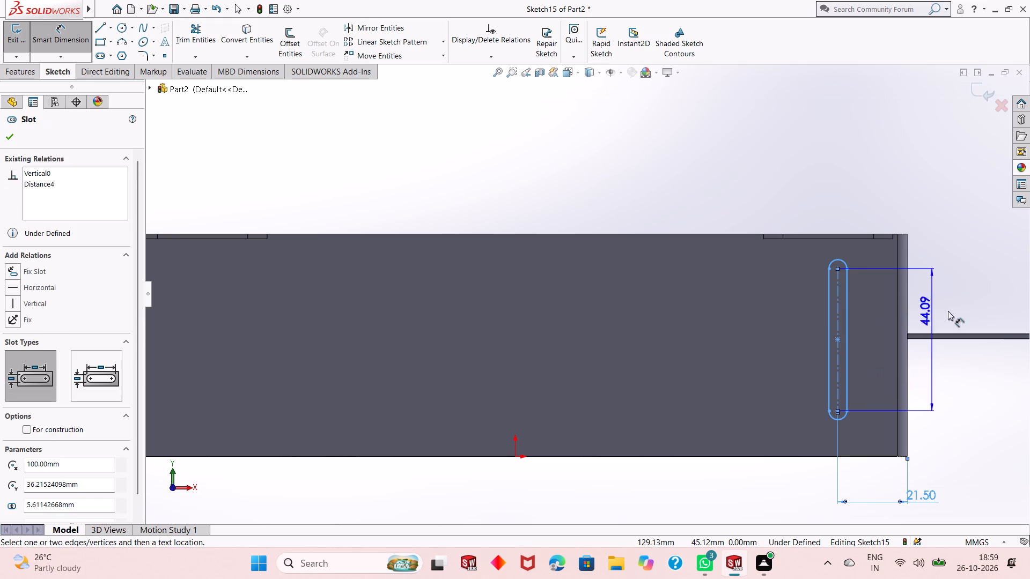
left_click(975, 311)
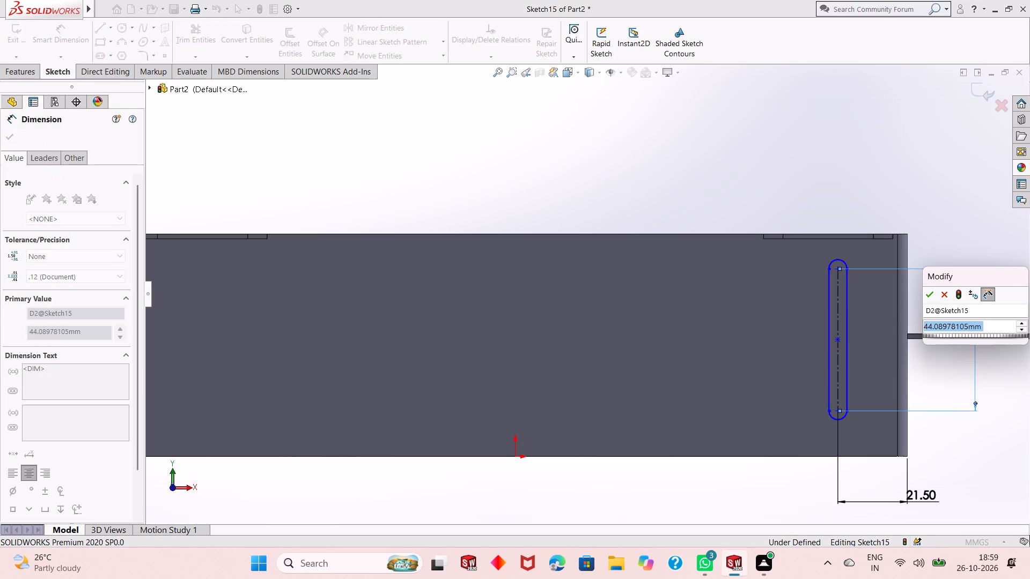
type("38")
key("Return")
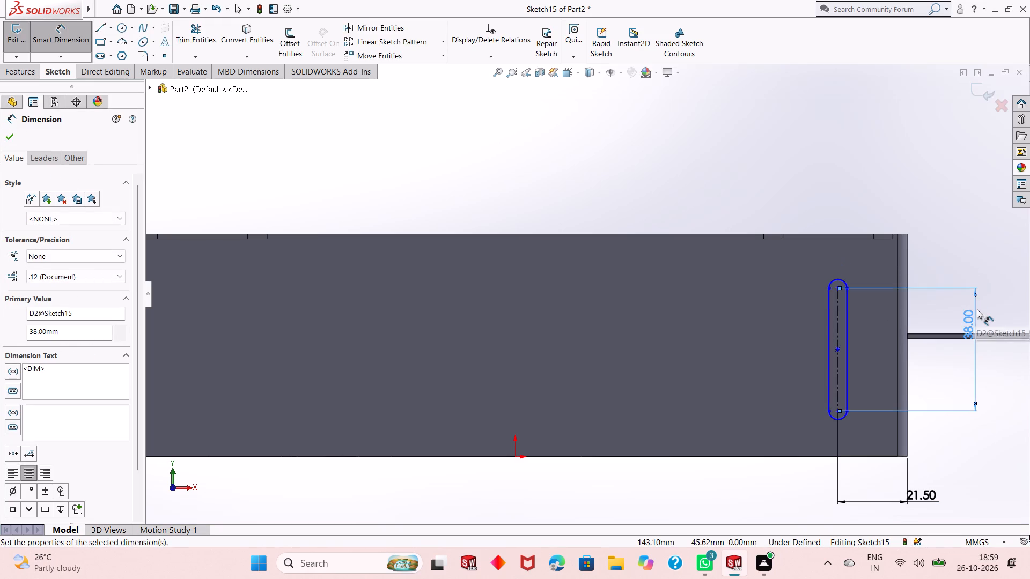
Set the slot's end-arc radius to 2.5 mm.
scroll(833, 379, "up", 1)
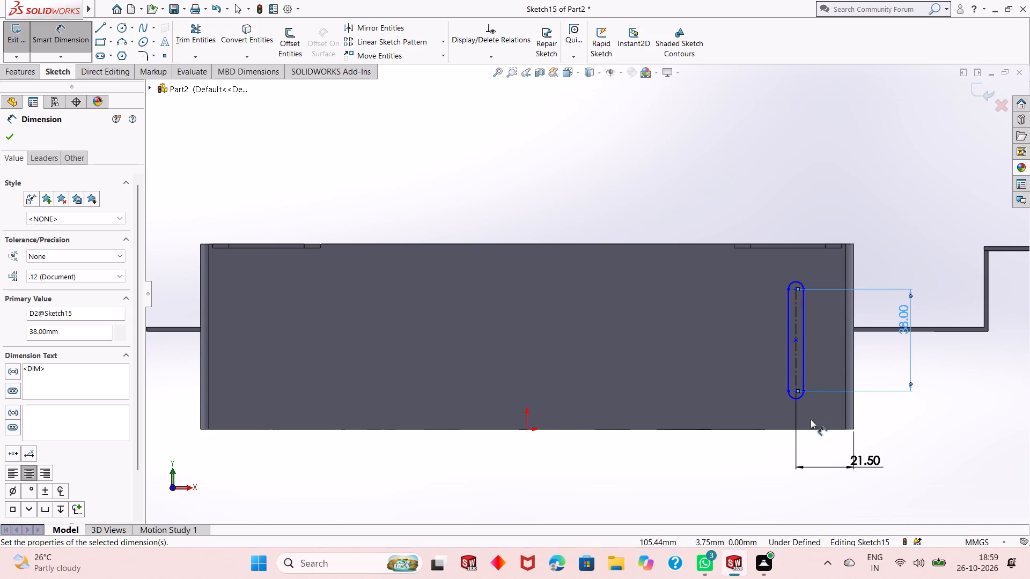
left_click(798, 397)
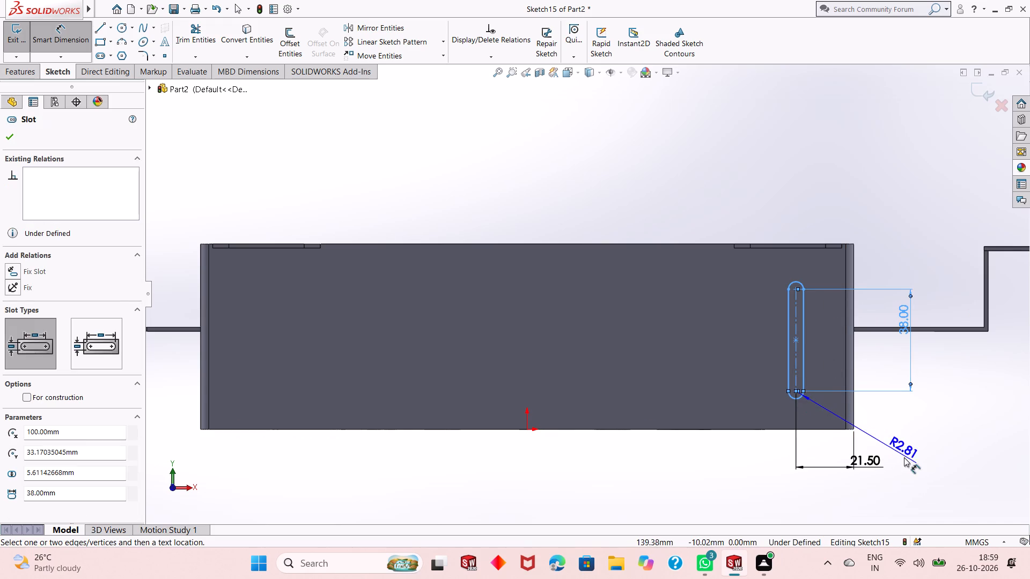
left_click(907, 459)
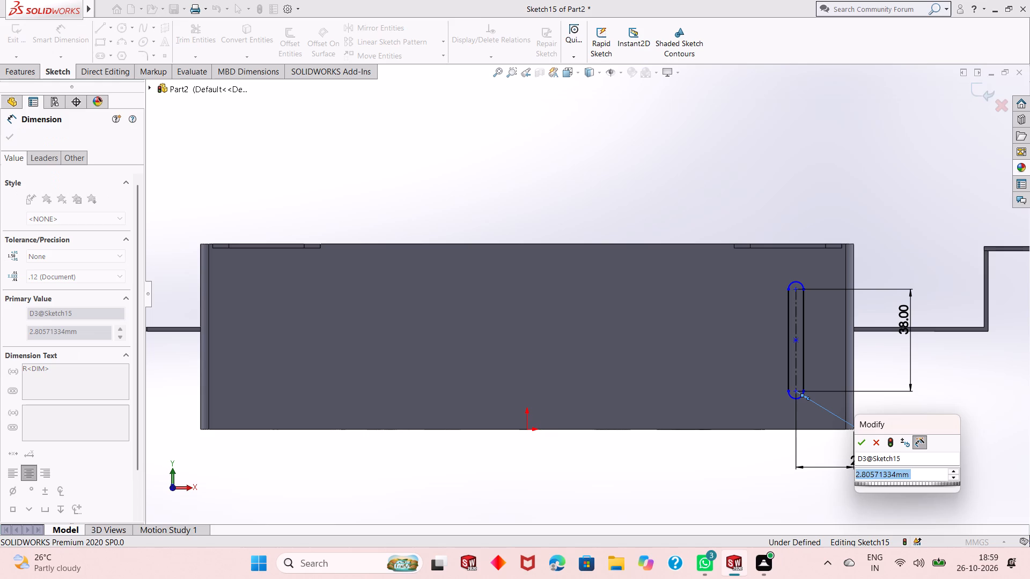
type("2.5")
key("Return")
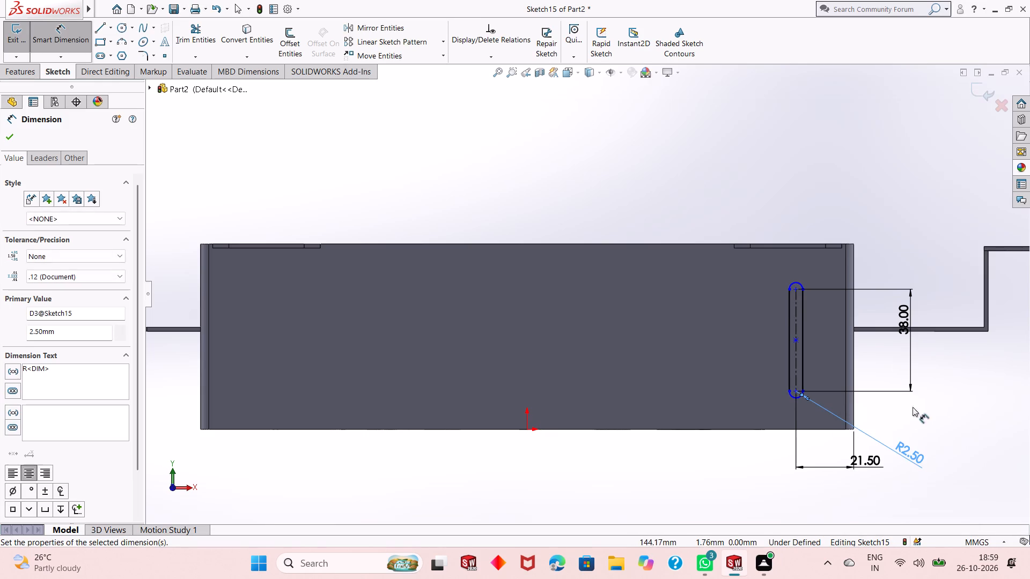
right_click(896, 224)
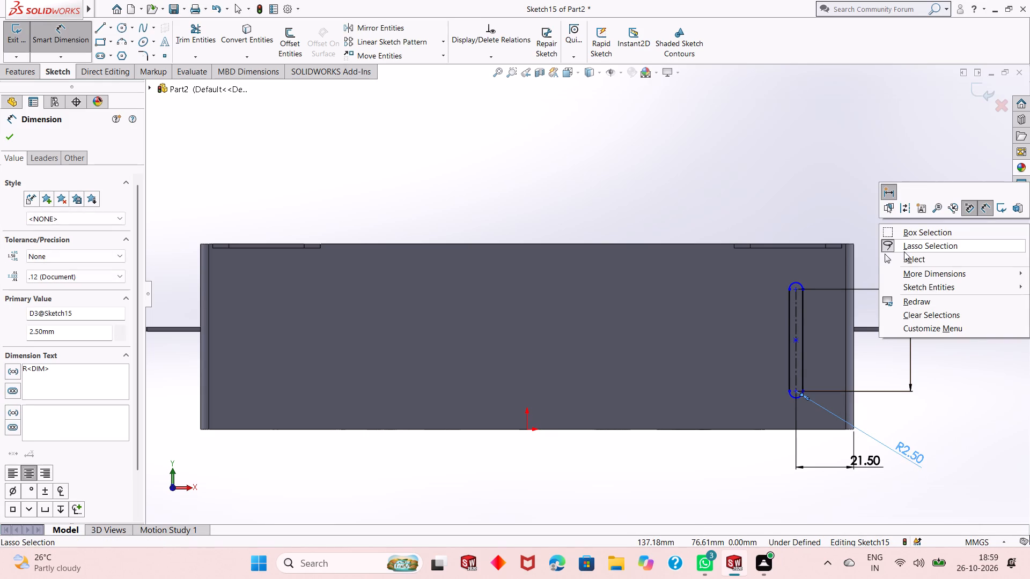
left_click(904, 254)
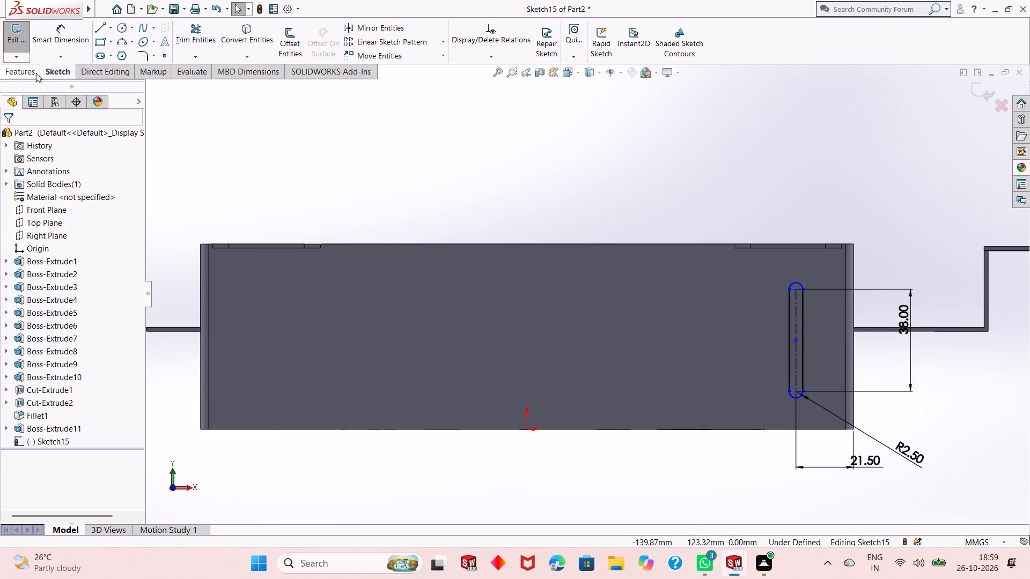
Draw a horizontal centerline about 7 mm long from the midpoint of the wall face's +X vertical edge toward the slot.
left_click(111, 30)
left_click(116, 53)
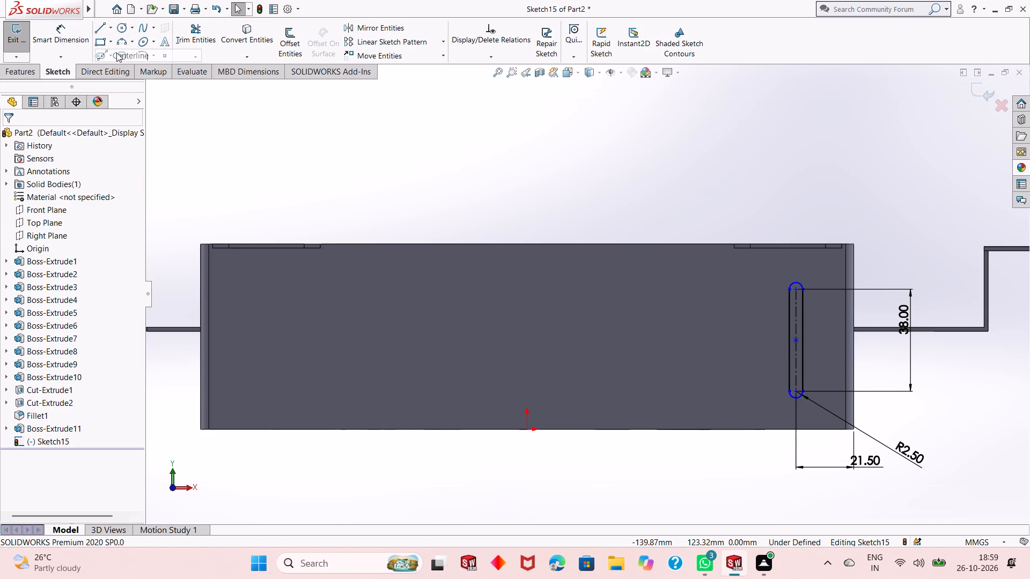
left_click(845, 335)
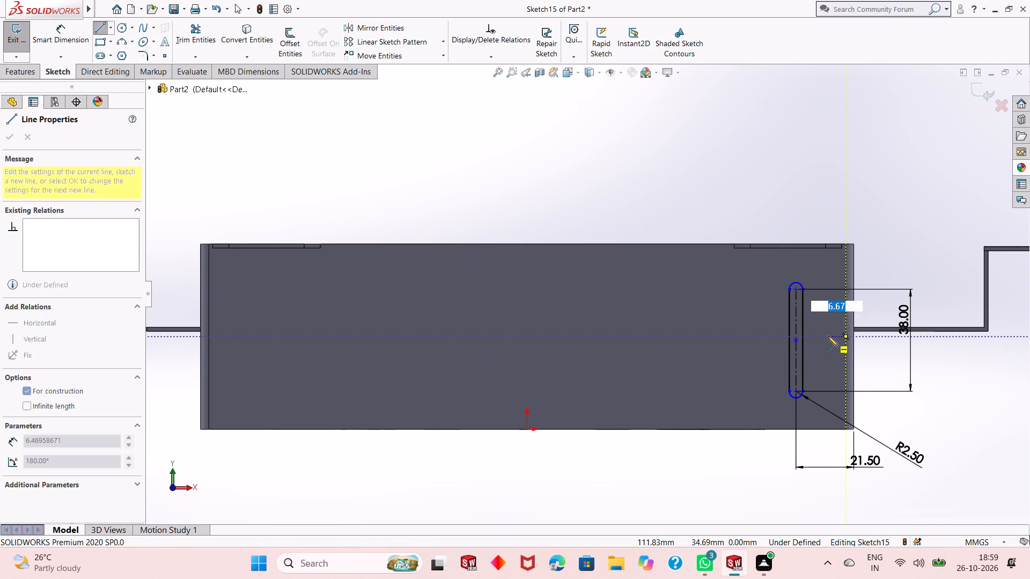
left_click(827, 337)
right_click(827, 338)
left_click(856, 350)
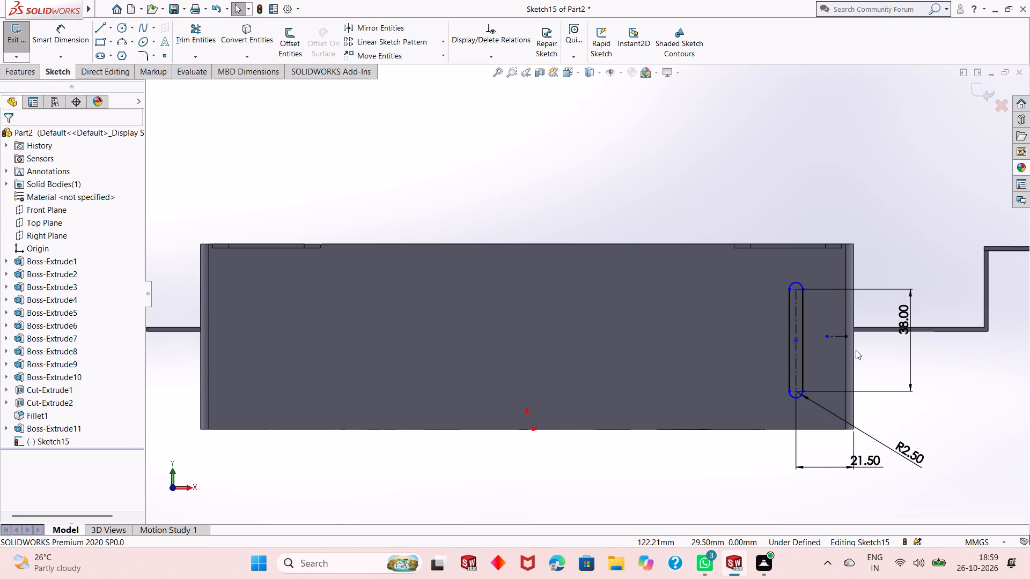
Make the slot's two arc centre points symmetric about the short horizontal centerline.
left_click(838, 338)
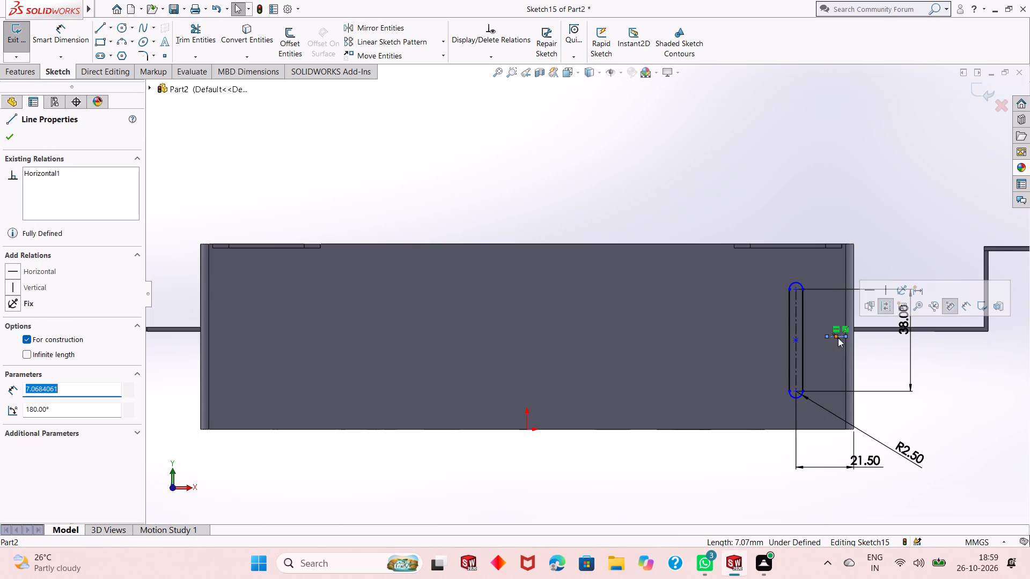
left_click(794, 289, "ctrl")
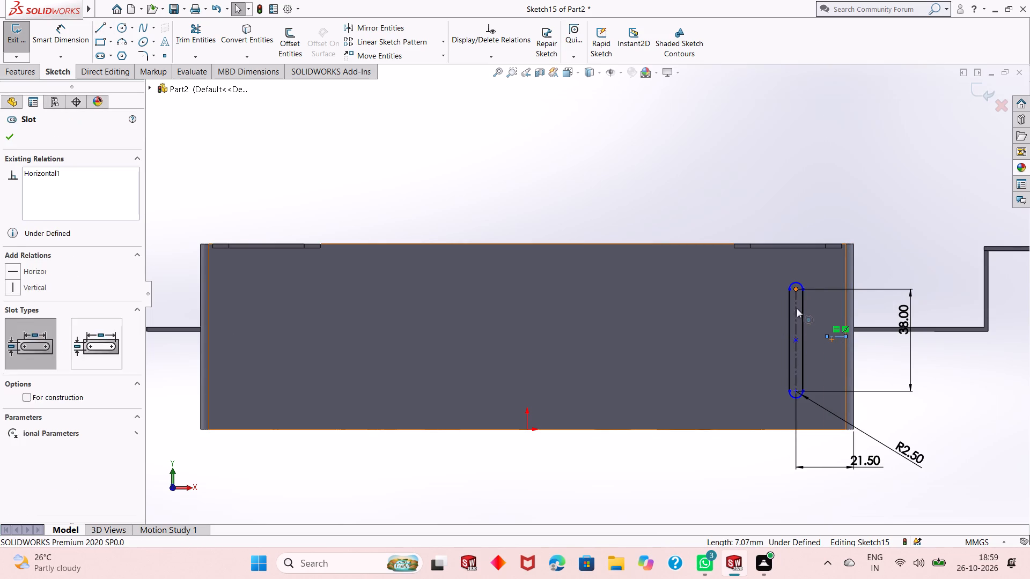
left_click(797, 390, "ctrl")
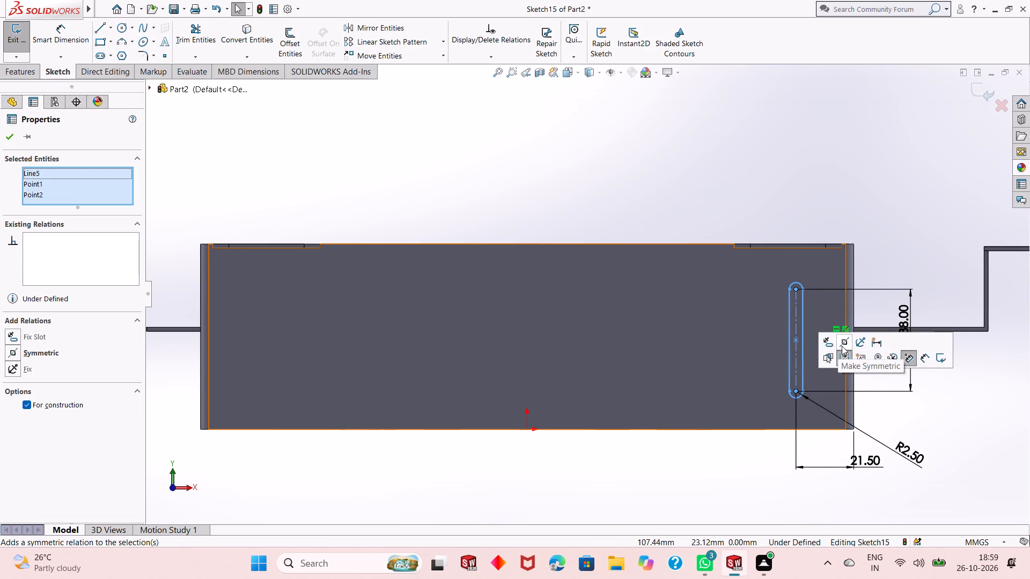
left_click(841, 342)
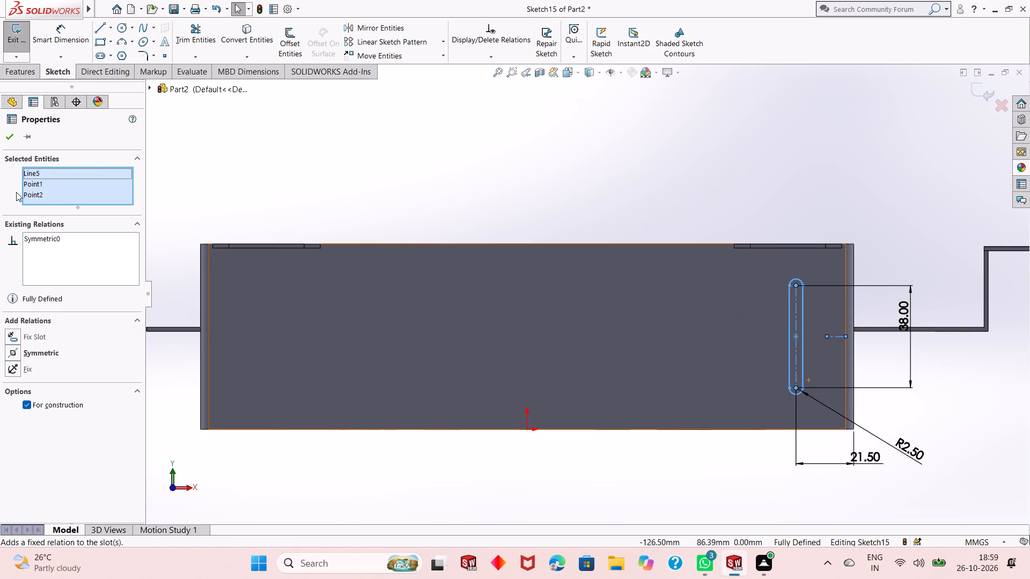
left_click(6, 138)
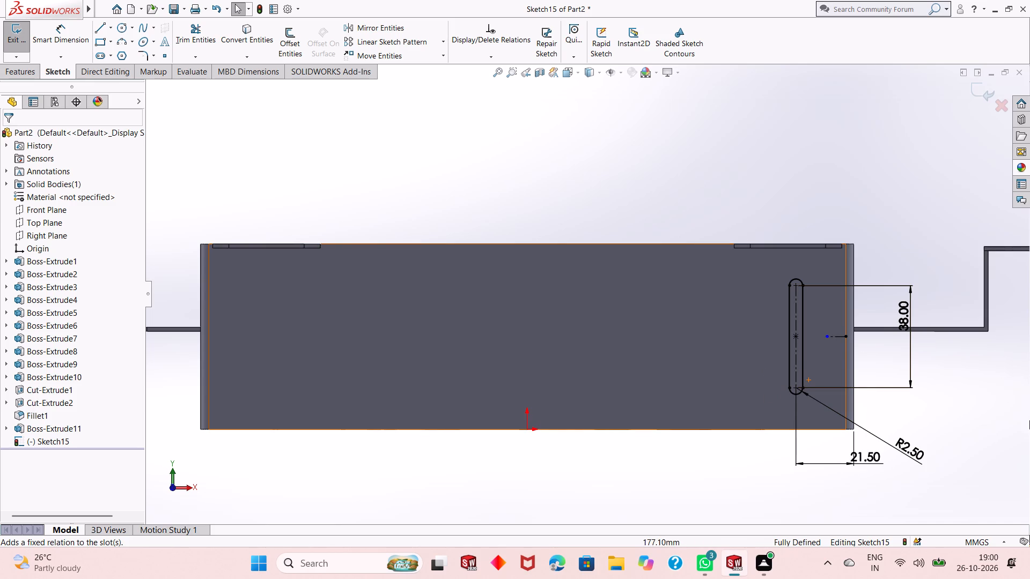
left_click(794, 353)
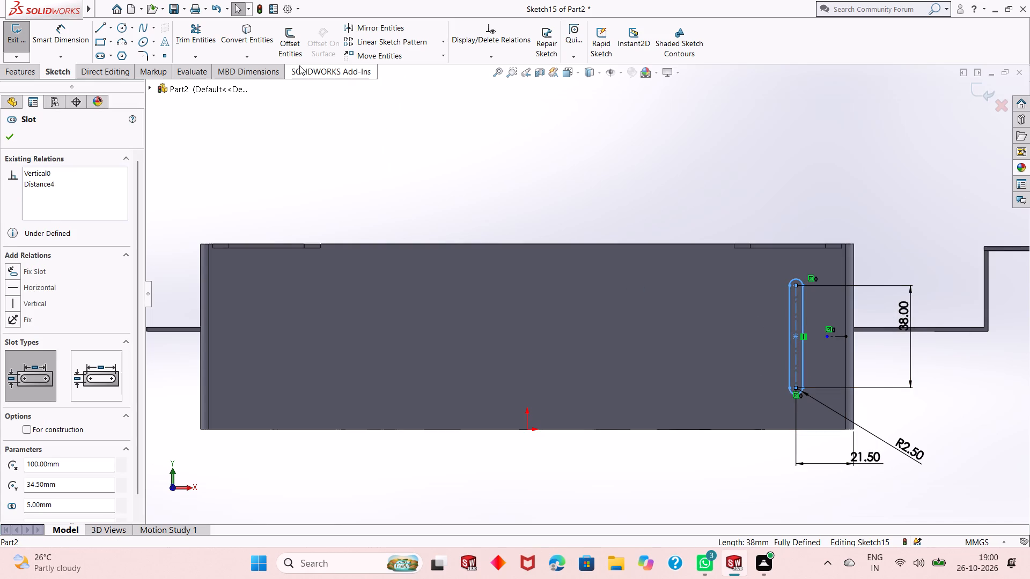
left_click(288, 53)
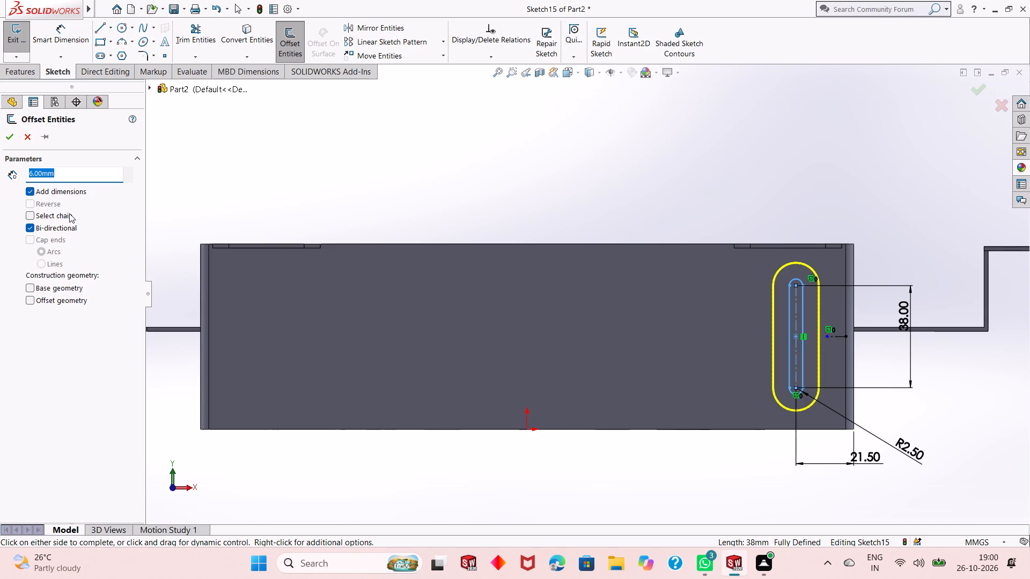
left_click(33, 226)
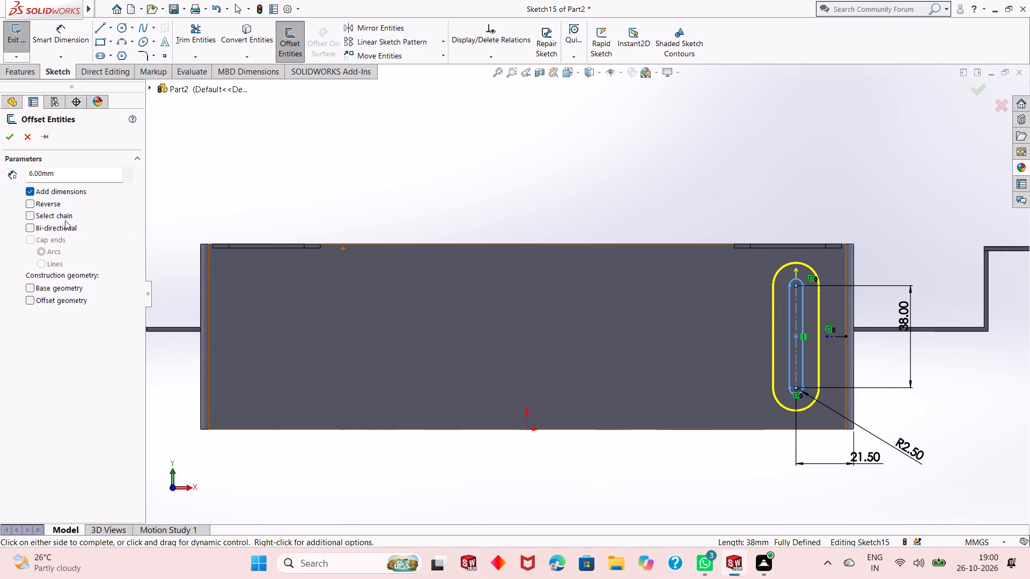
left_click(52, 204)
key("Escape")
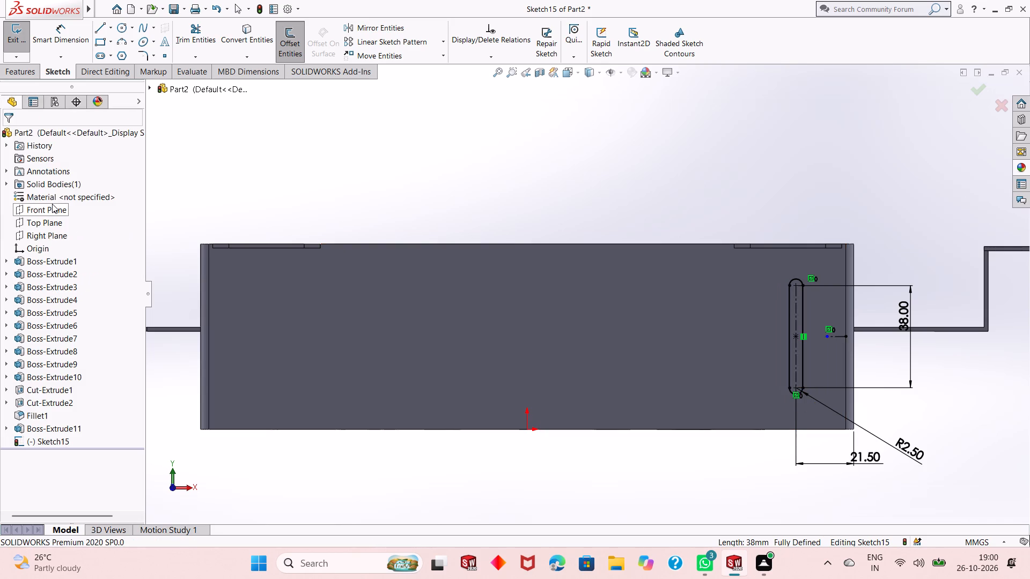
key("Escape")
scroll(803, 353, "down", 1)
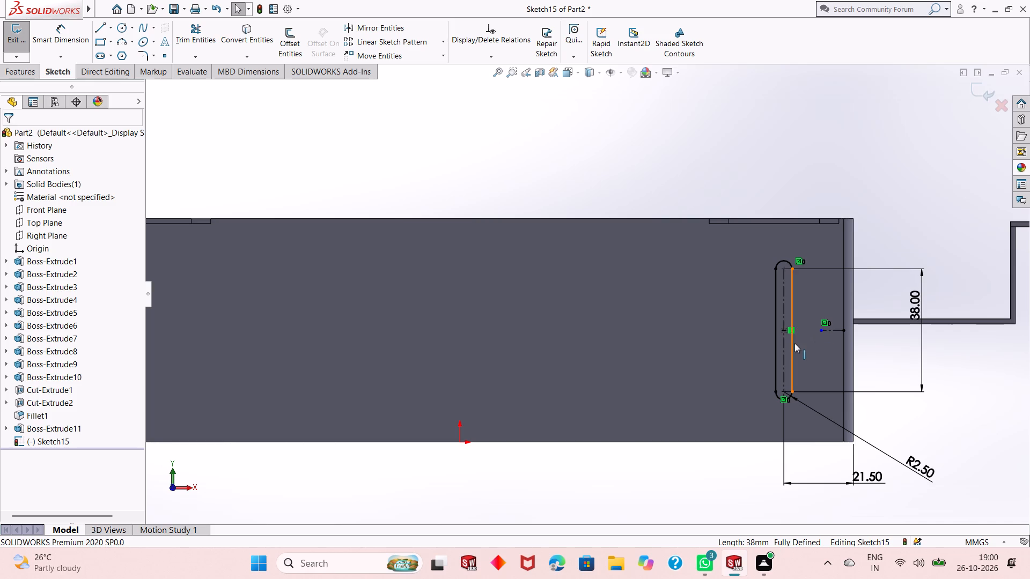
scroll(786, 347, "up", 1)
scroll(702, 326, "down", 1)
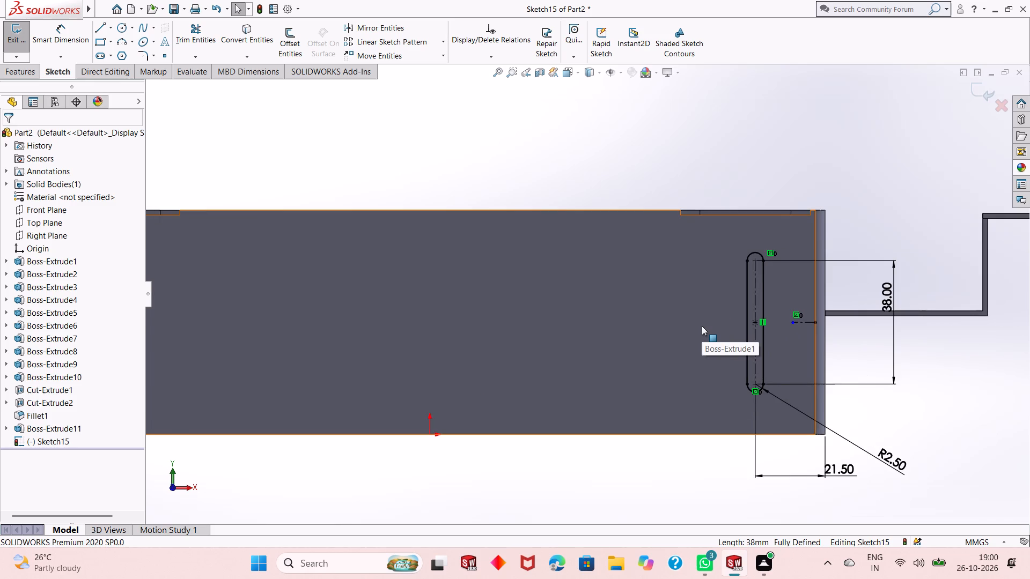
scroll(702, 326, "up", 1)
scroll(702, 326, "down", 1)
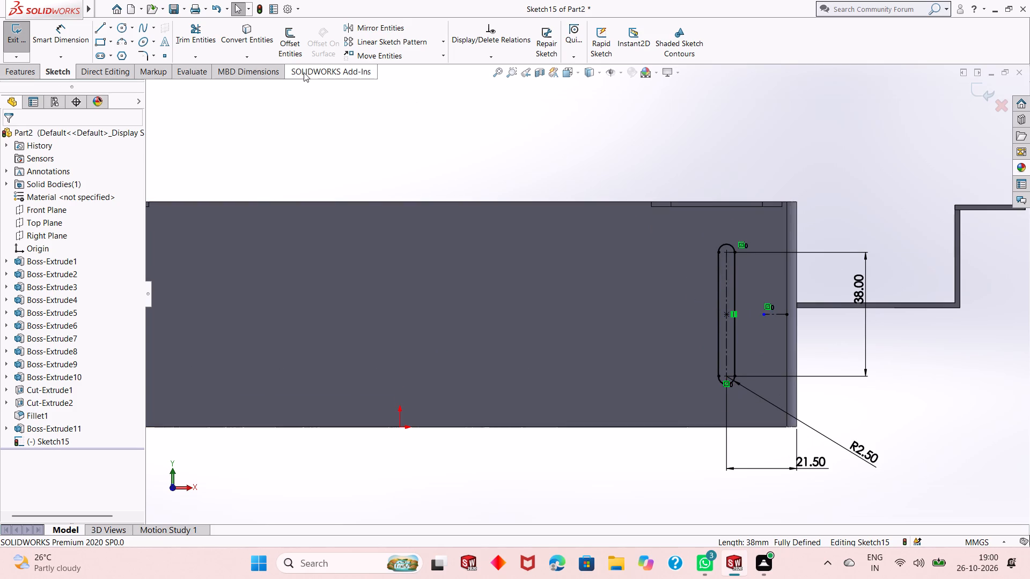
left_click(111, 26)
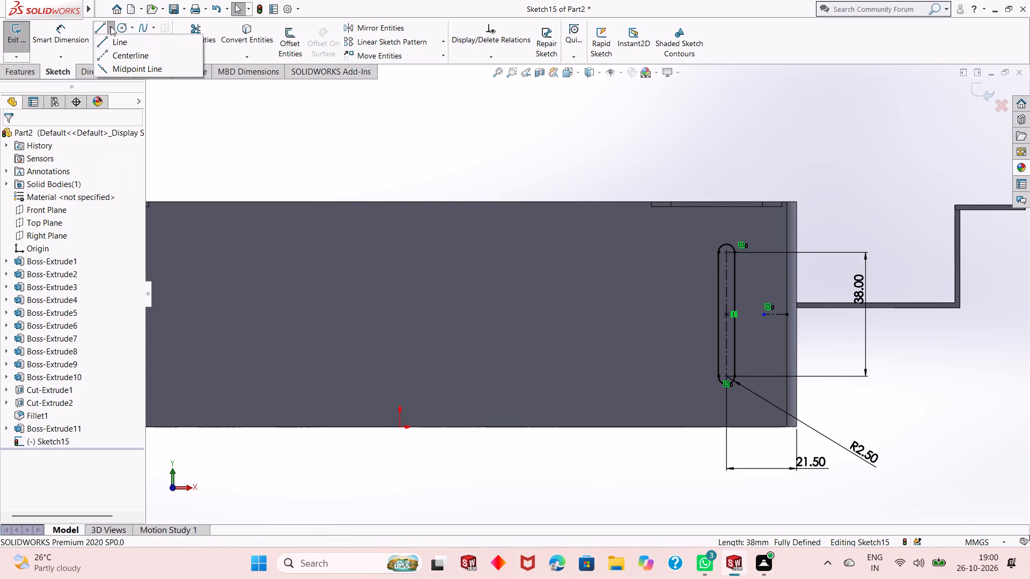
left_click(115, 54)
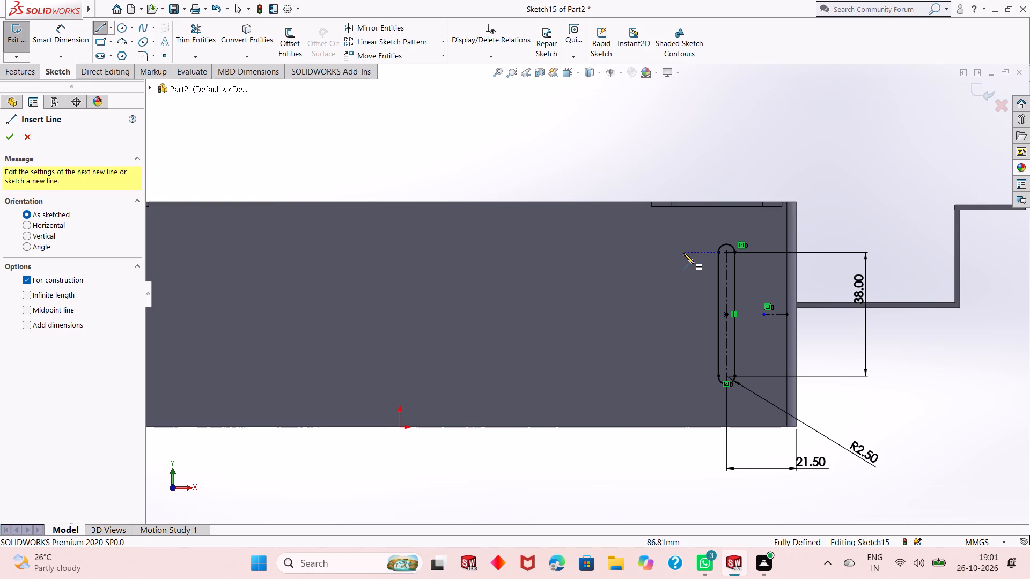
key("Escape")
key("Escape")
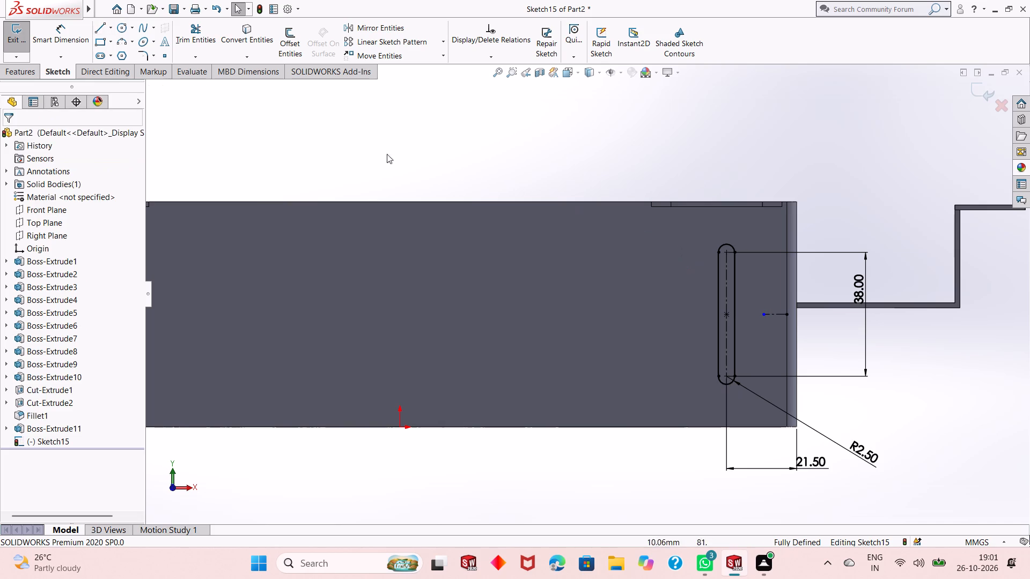
Sketch three vertical slots, 38 mm between centres, level with the dimensioned slot, at about X = 83, 70 and 58 mm, about 5.6–6.6 mm wide.
left_click(101, 58)
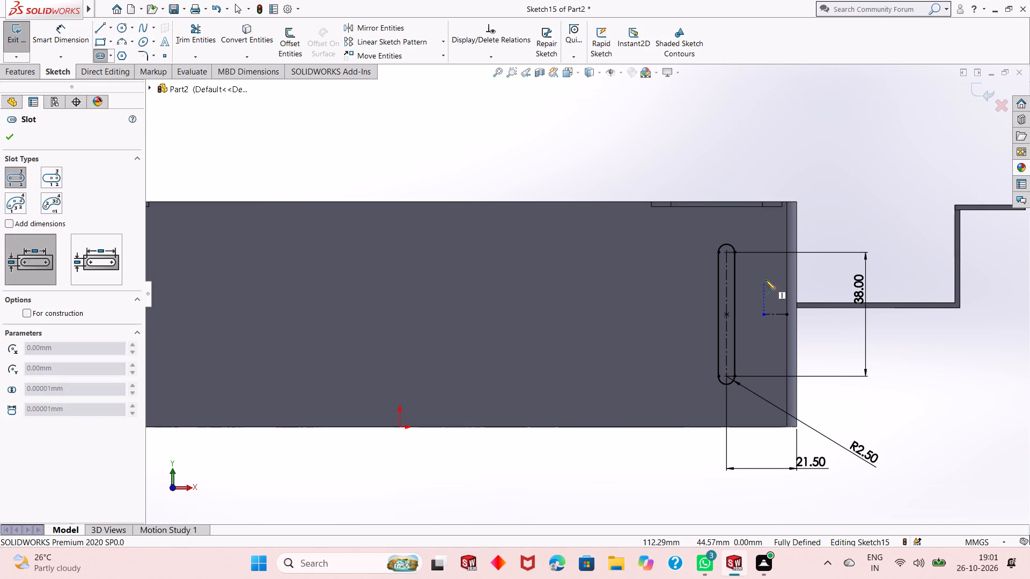
left_click(672, 252)
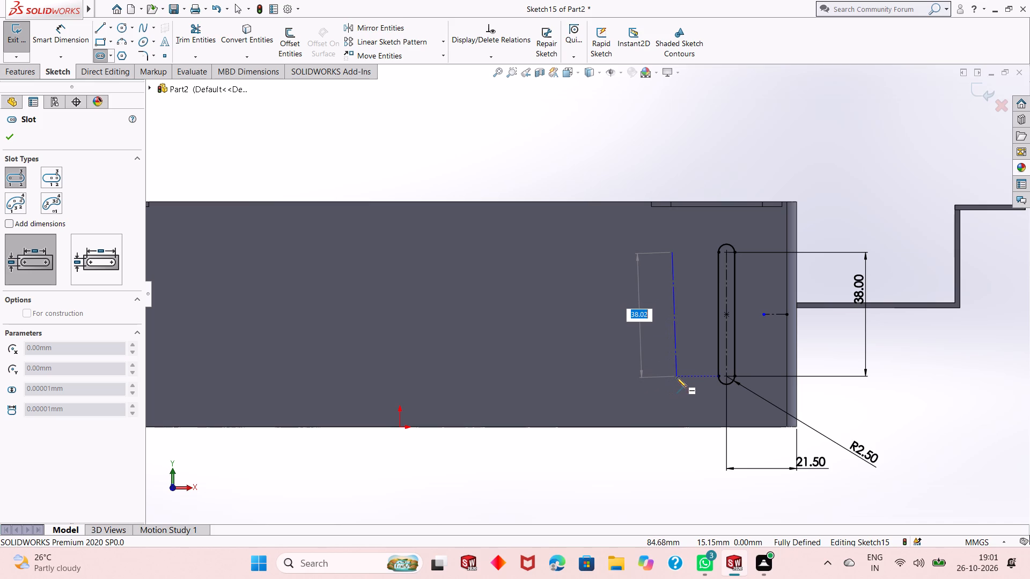
left_click(672, 377)
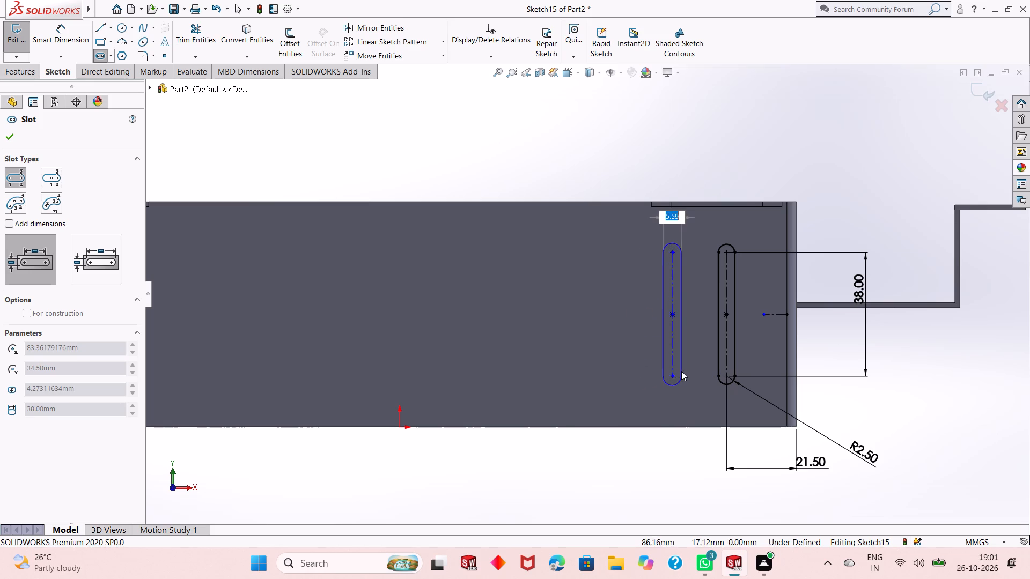
left_click(681, 371)
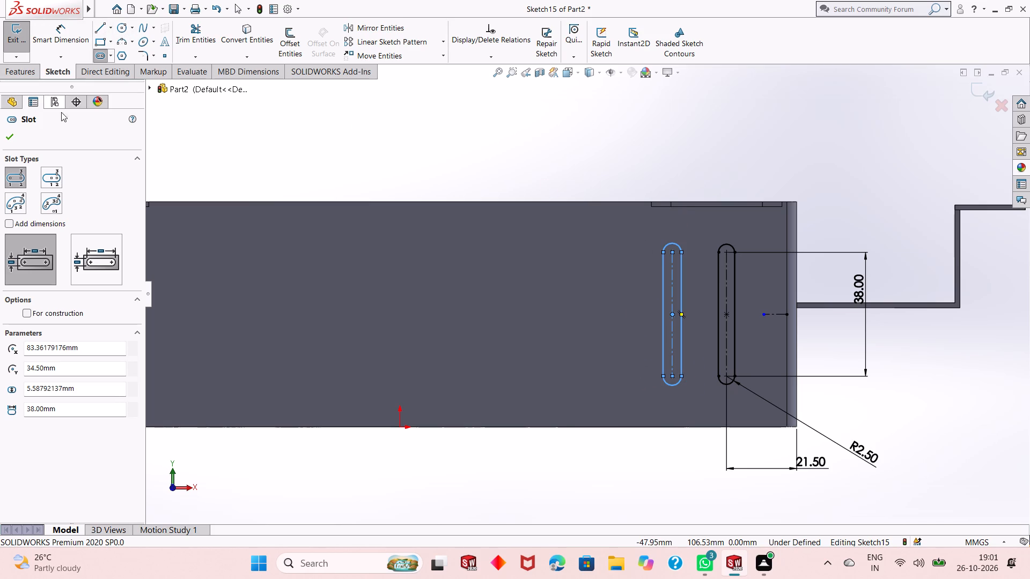
left_click(627, 253)
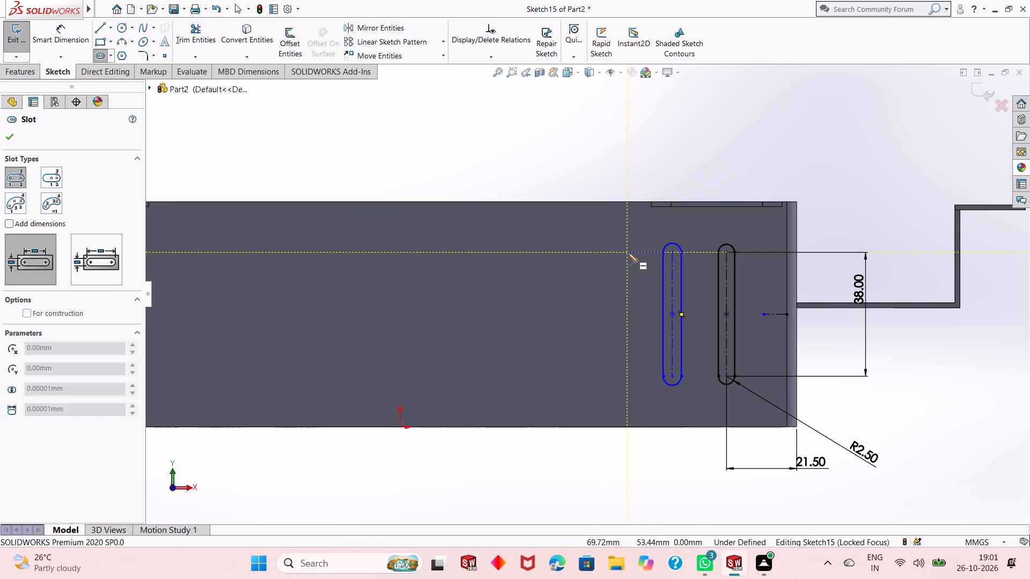
left_click(628, 375)
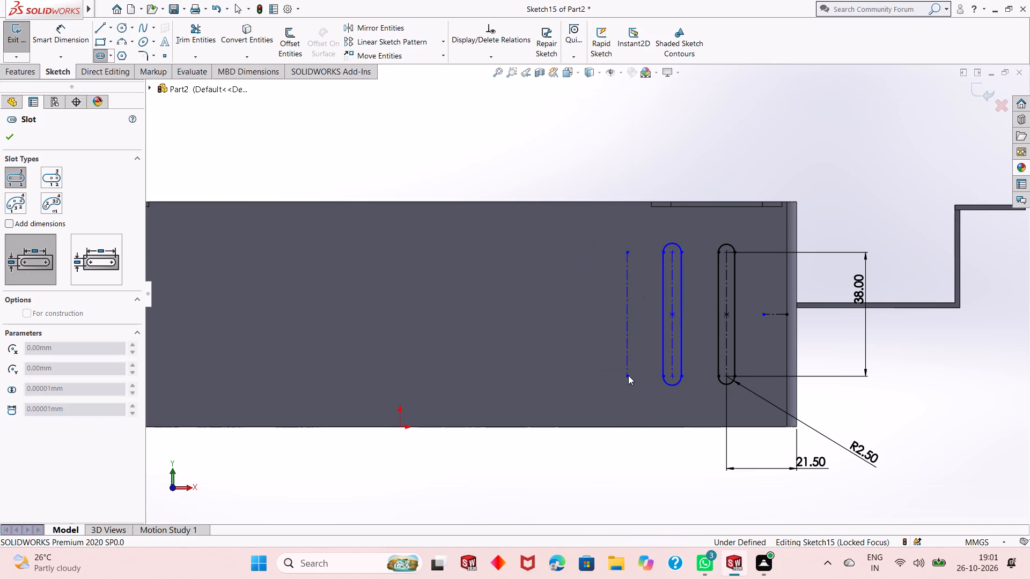
left_click(636, 365)
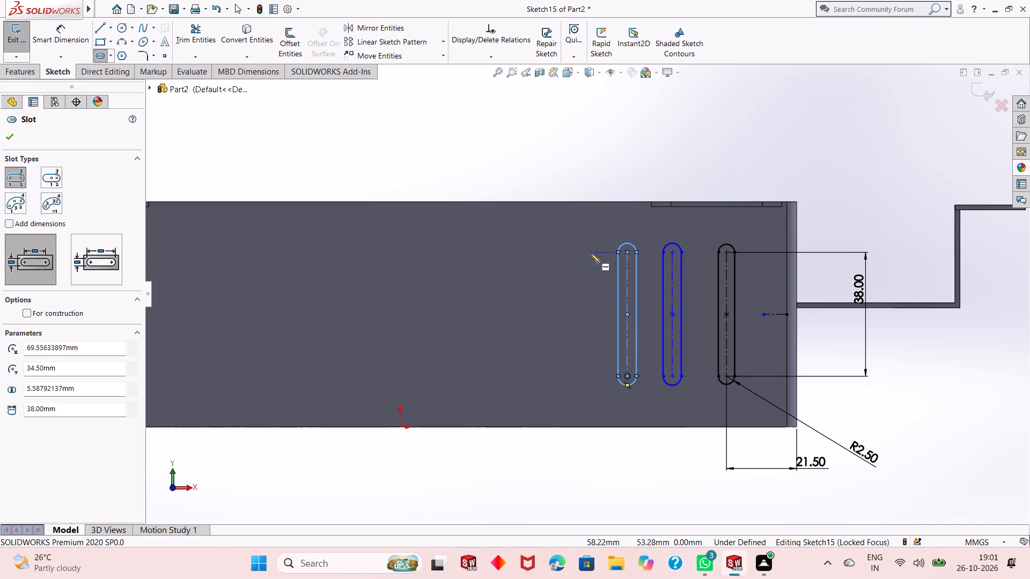
left_click(591, 253)
left_click(592, 373)
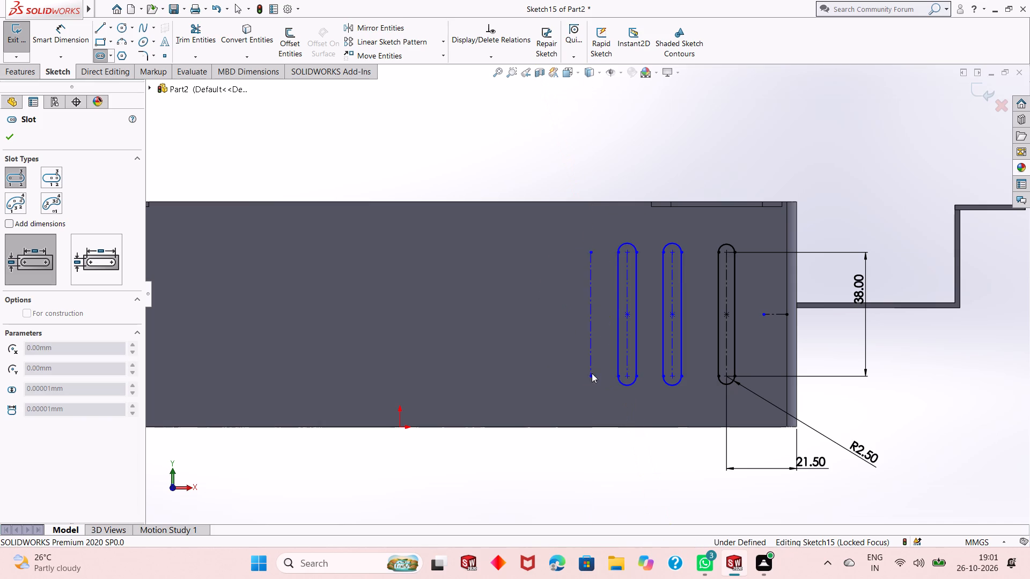
left_click(601, 355)
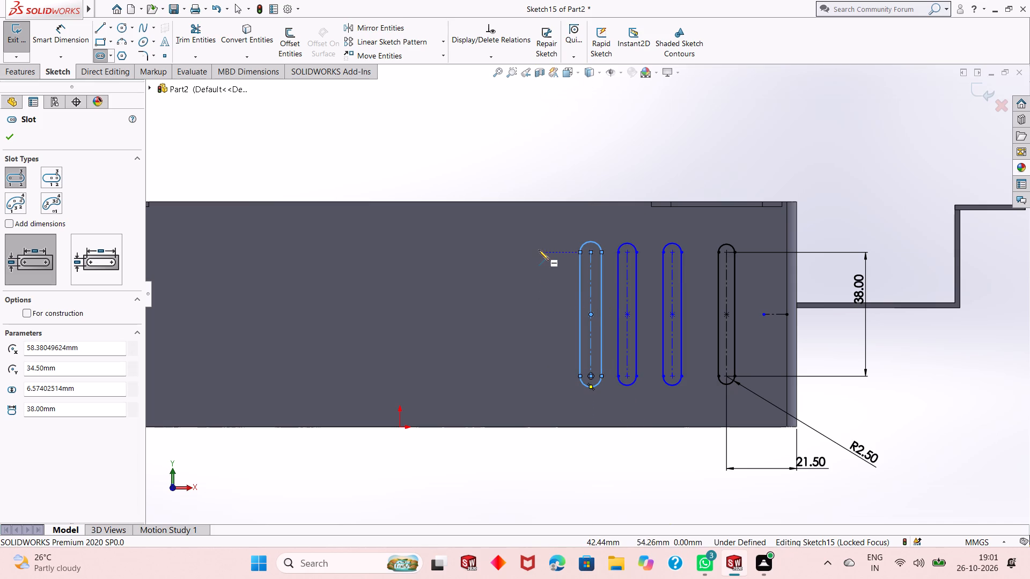
Add three more vertical slots, level with the others, at about X = 43, 23 and 33 mm, with 38 mm between arc centres.
left_click(540, 253)
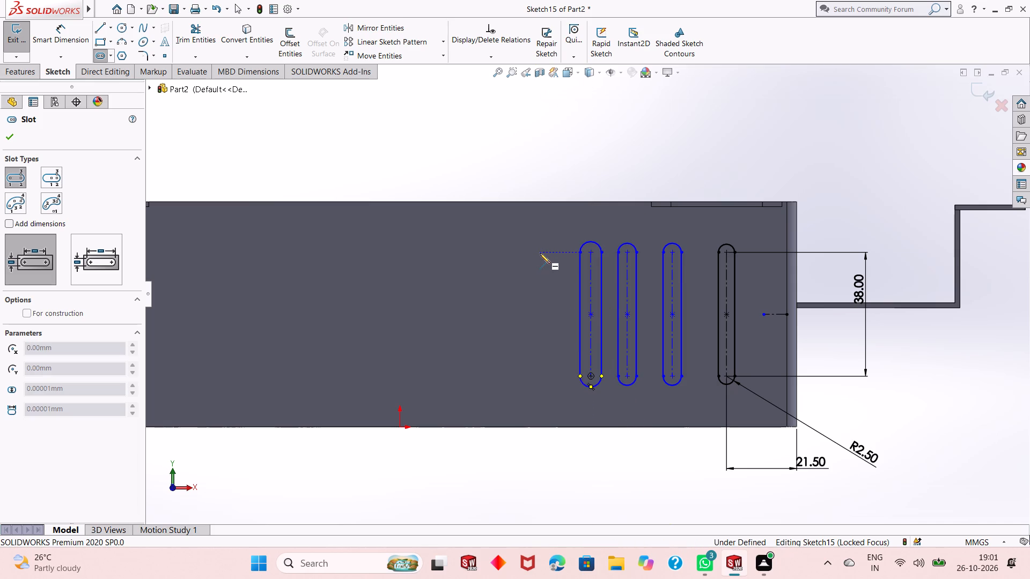
left_click(541, 376)
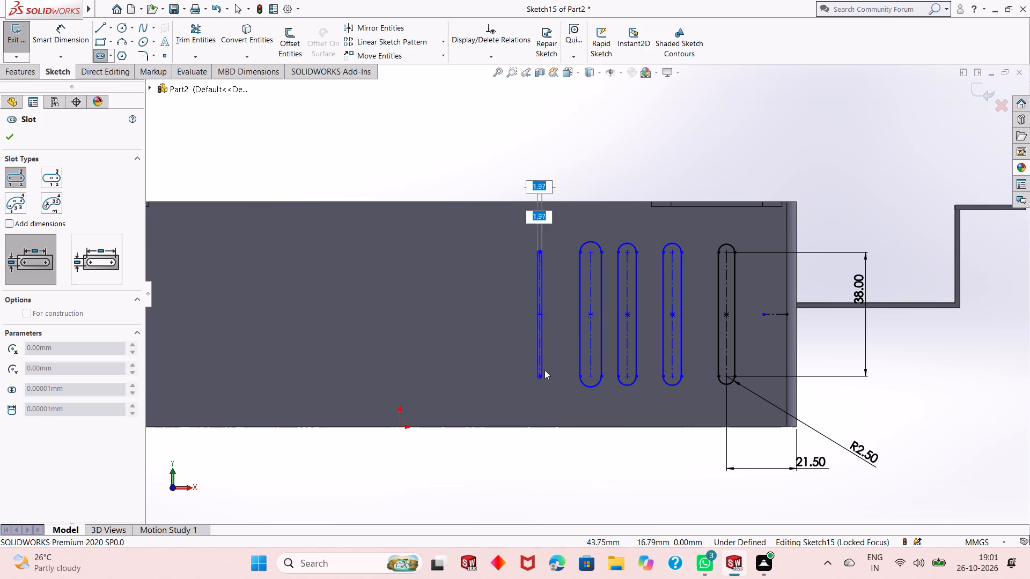
left_click(550, 362)
left_click(474, 251)
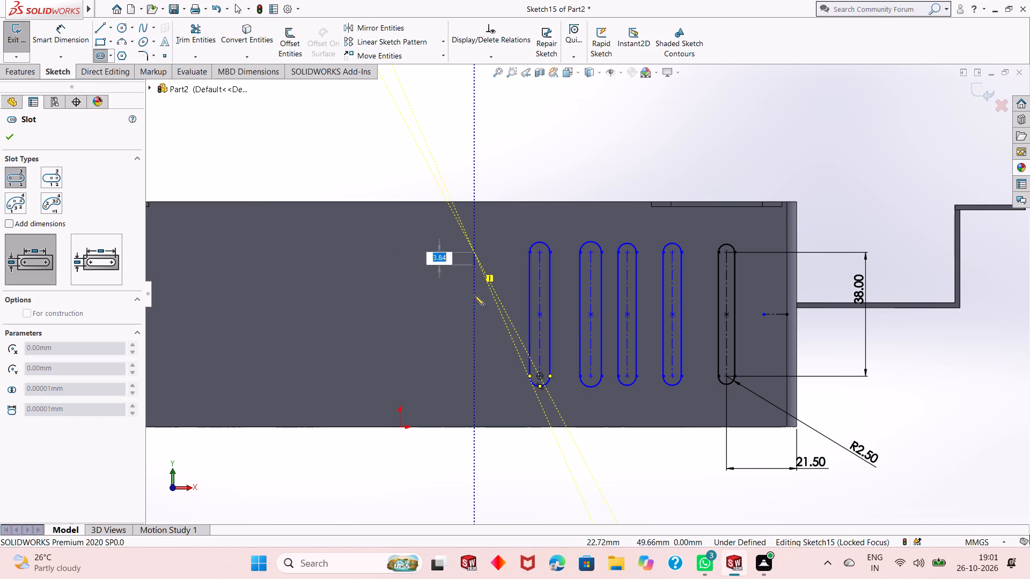
left_click(474, 376)
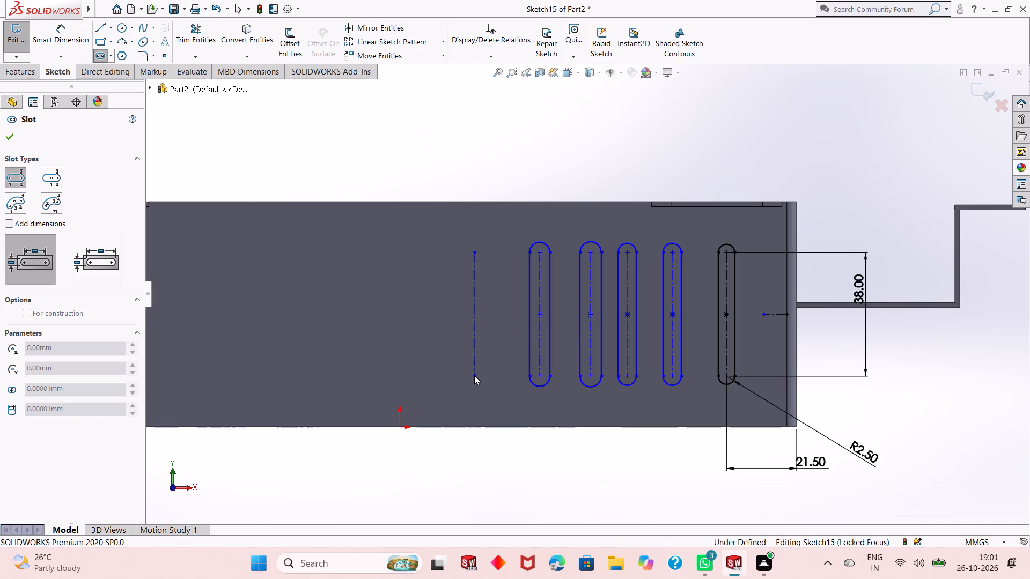
left_click(487, 361)
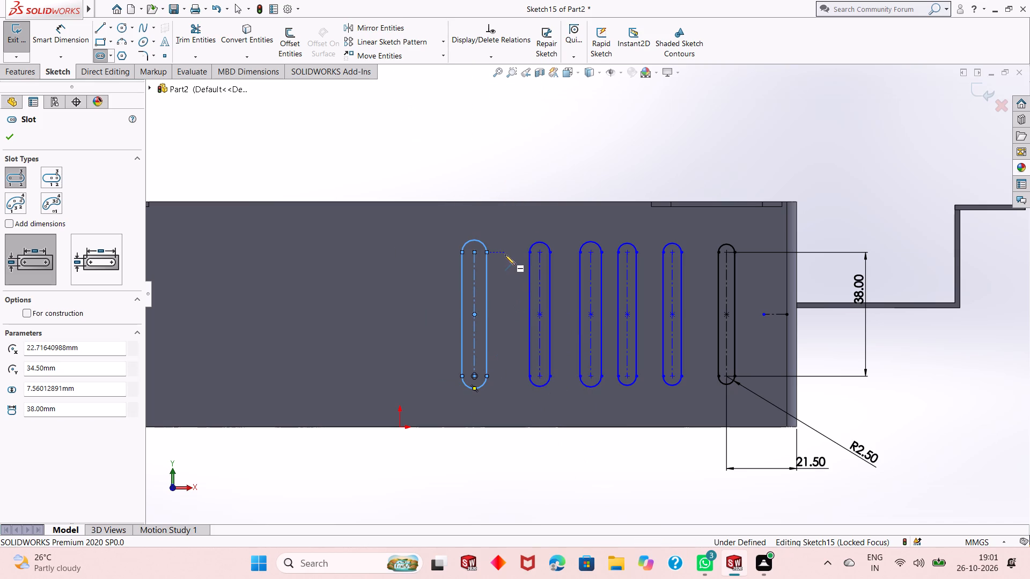
left_click(507, 253)
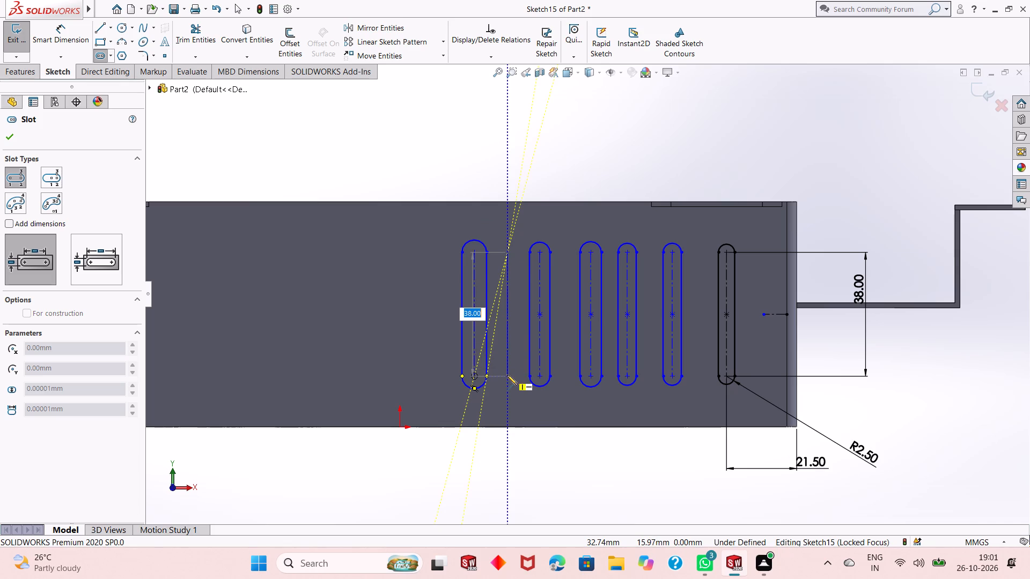
left_click(507, 375)
left_click(519, 349)
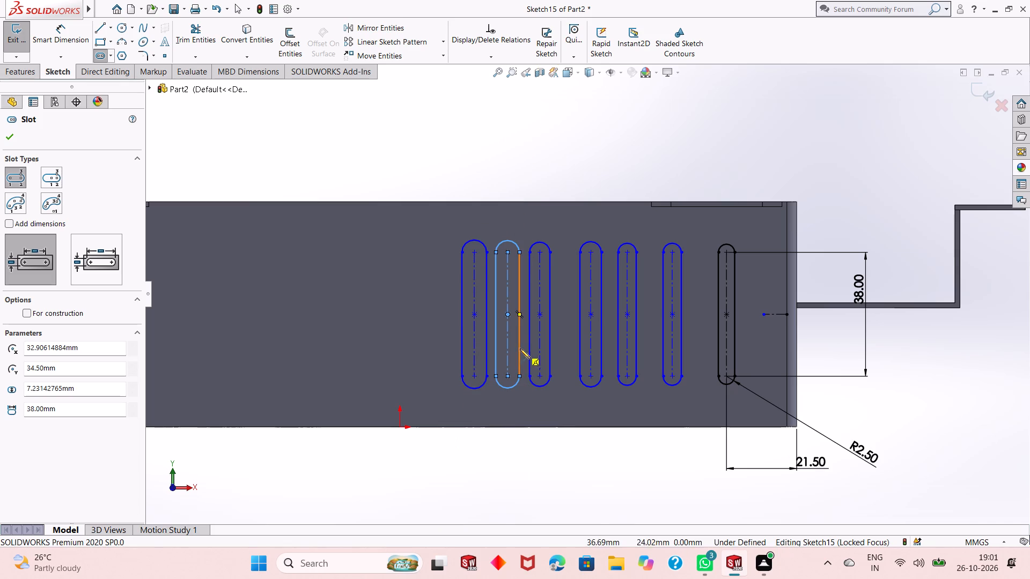
left_click(430, 315)
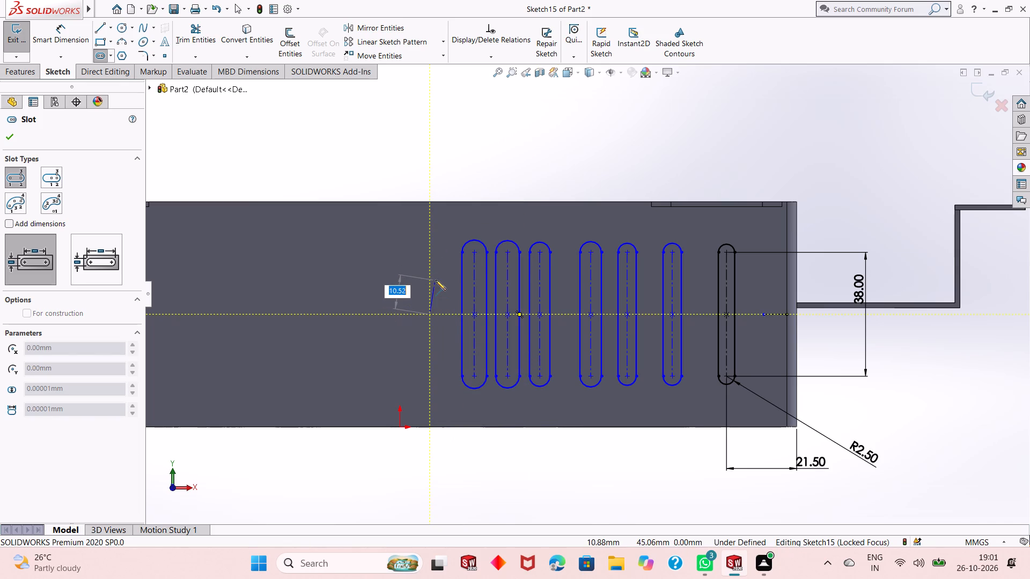
key("Escape")
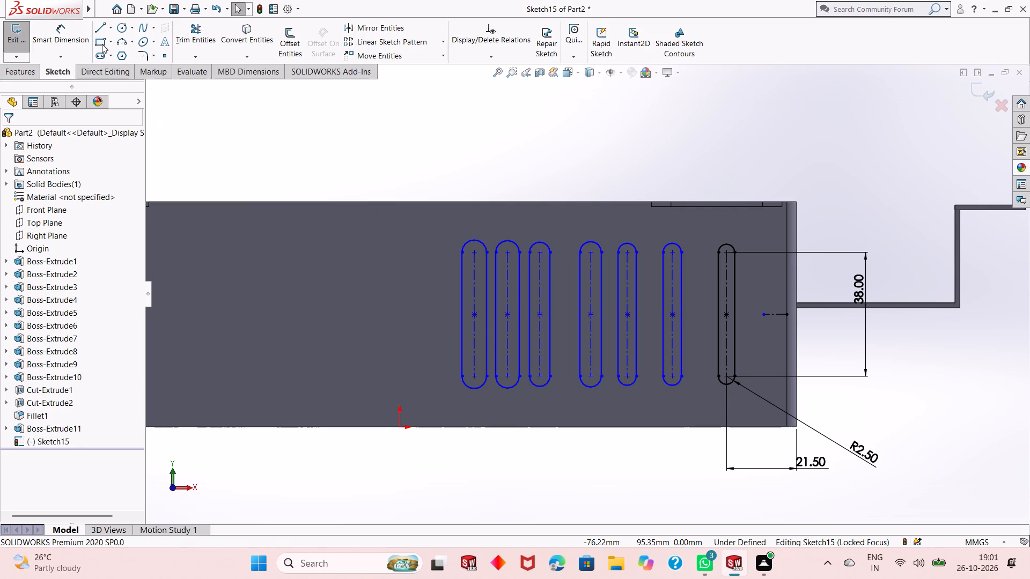
Continue the row with three vertical slots at about X = 8, -9.5 and -28 mm, each with 38 mm between arc centres.
left_click(102, 51)
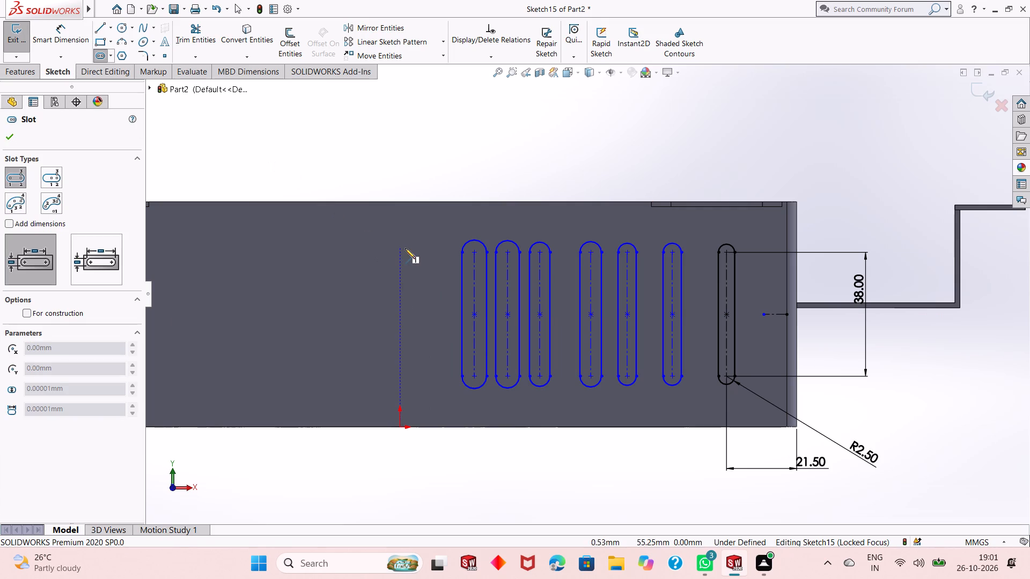
left_click(426, 250)
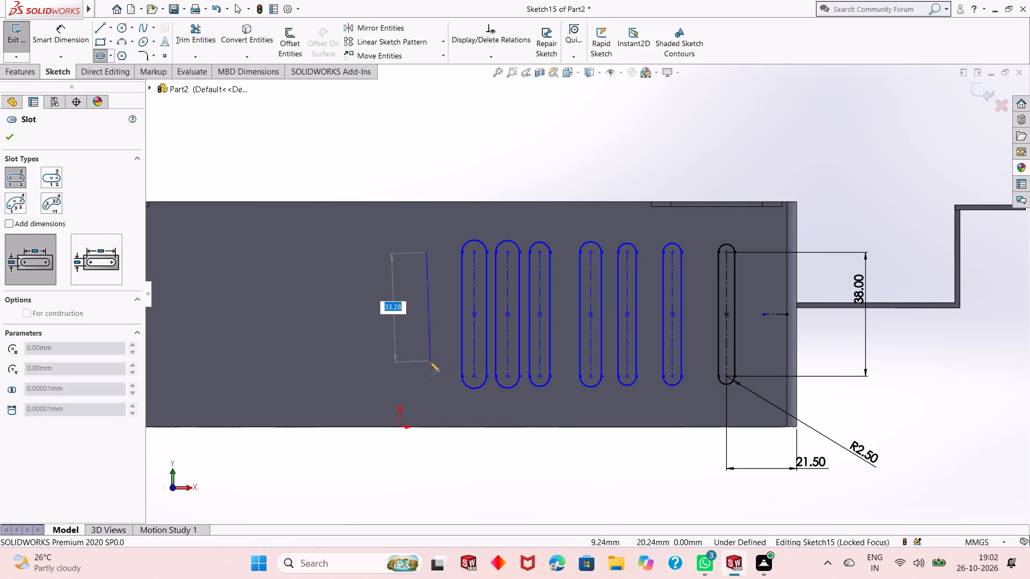
left_click(426, 376)
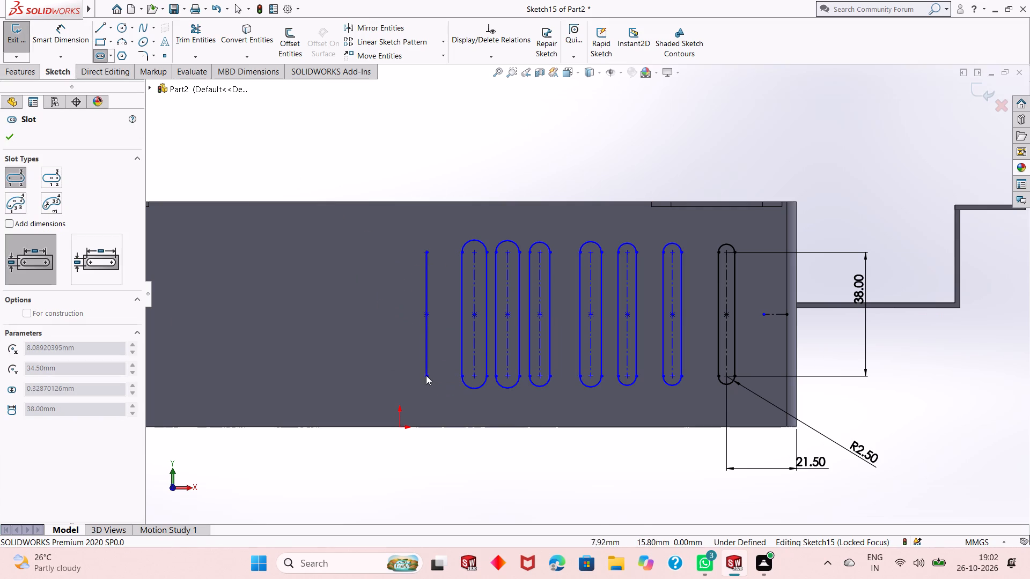
left_click(440, 362)
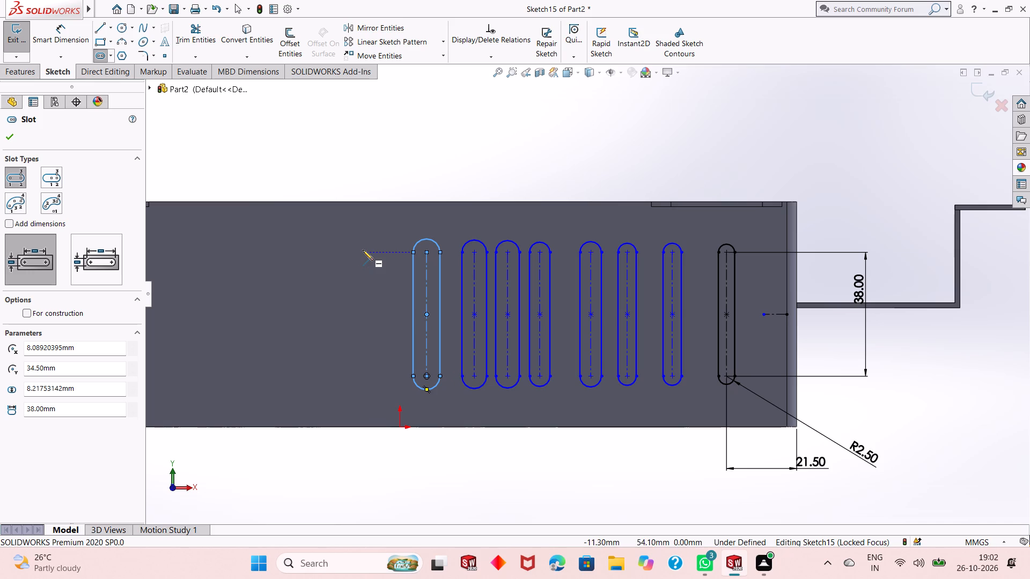
left_click(369, 250)
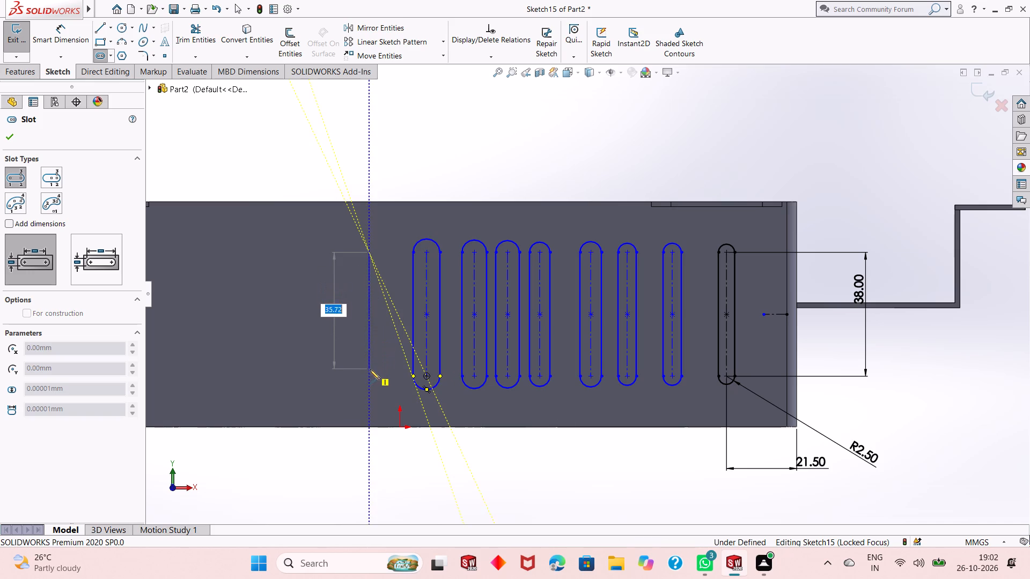
left_click(370, 374)
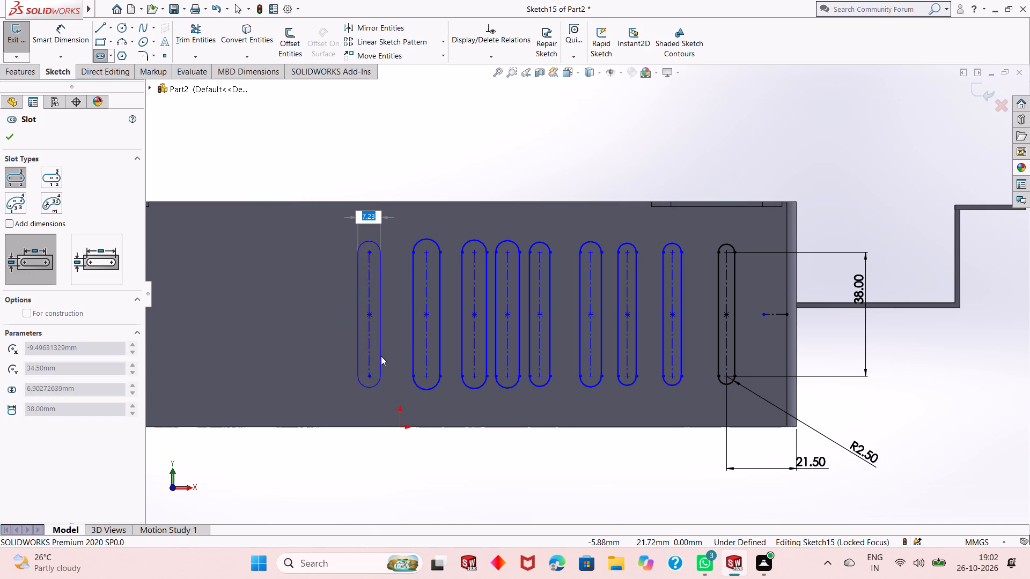
left_click(385, 350)
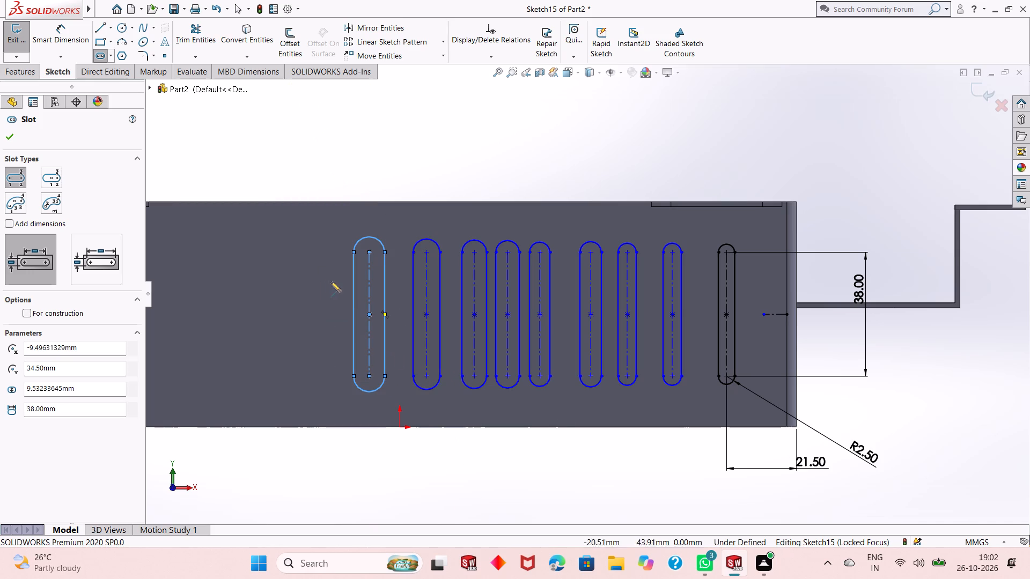
left_click(310, 252)
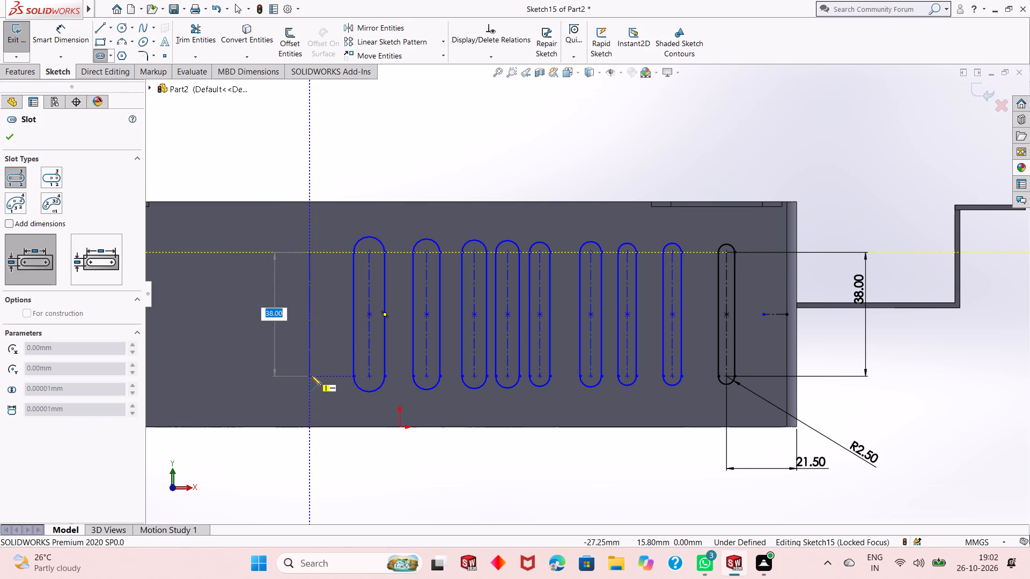
left_click(311, 375)
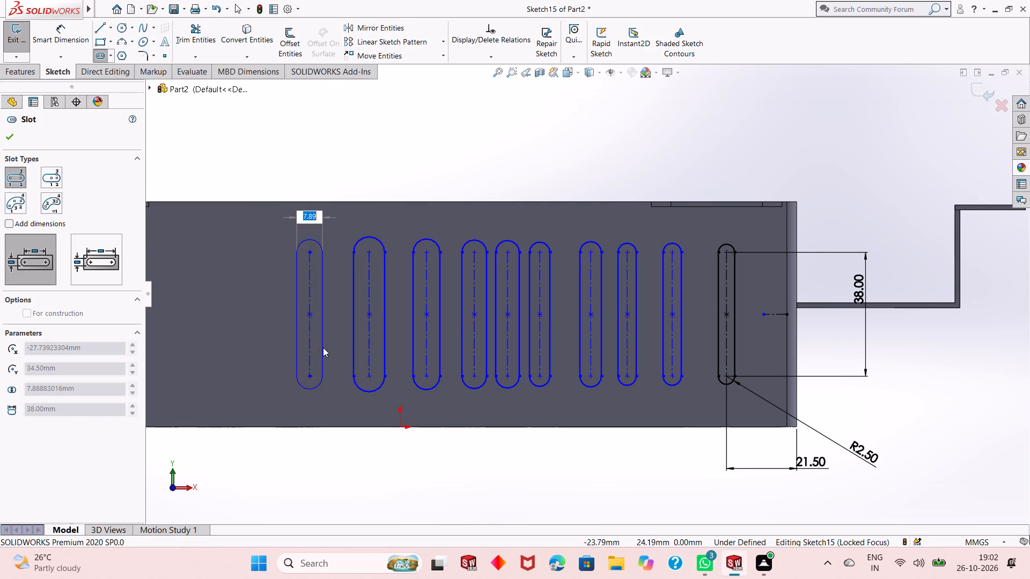
left_click(323, 347)
Complete the row with two vertical slots at about X = -43 and -56 mm, each with 38 mm between arc centres.
left_click(261, 252)
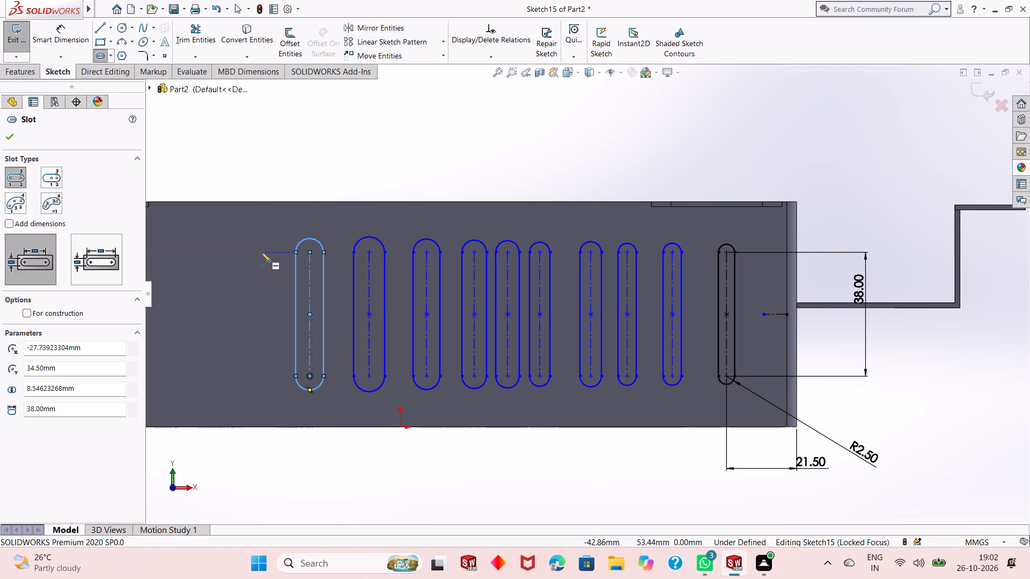
left_click(260, 373)
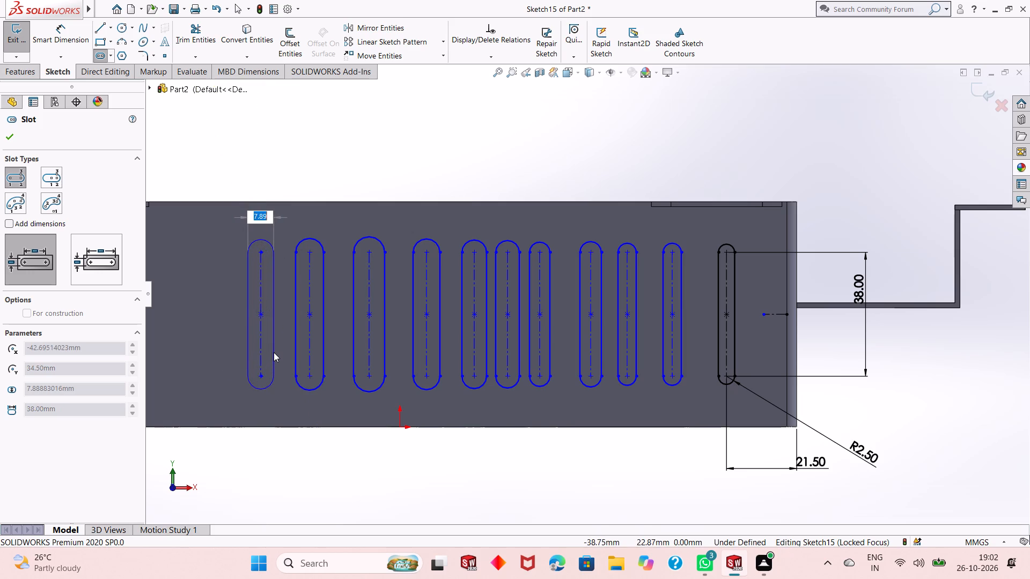
left_click(274, 352)
scroll(274, 352, "up", 2)
scroll(320, 266, "down", 1)
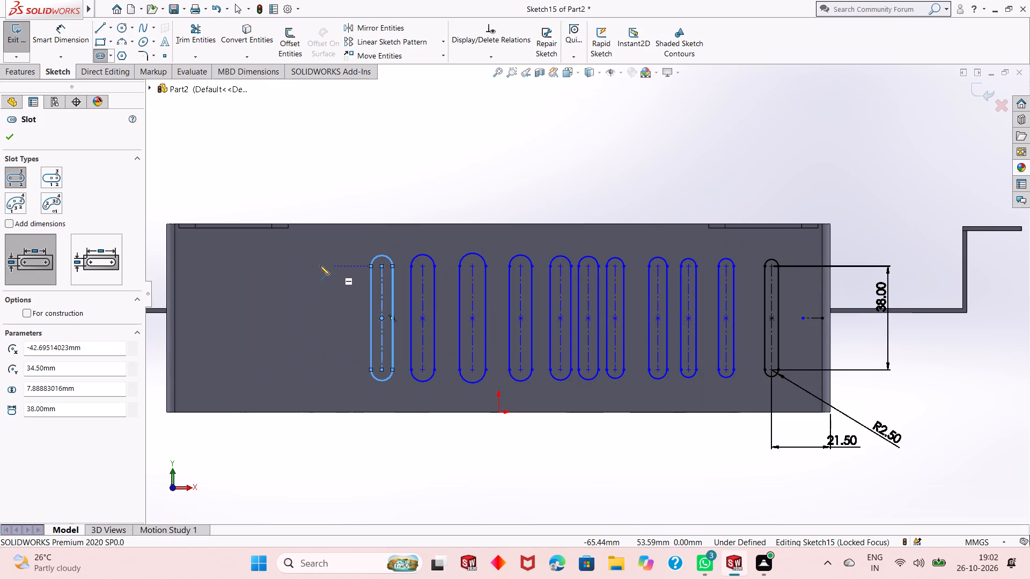
left_click(344, 265)
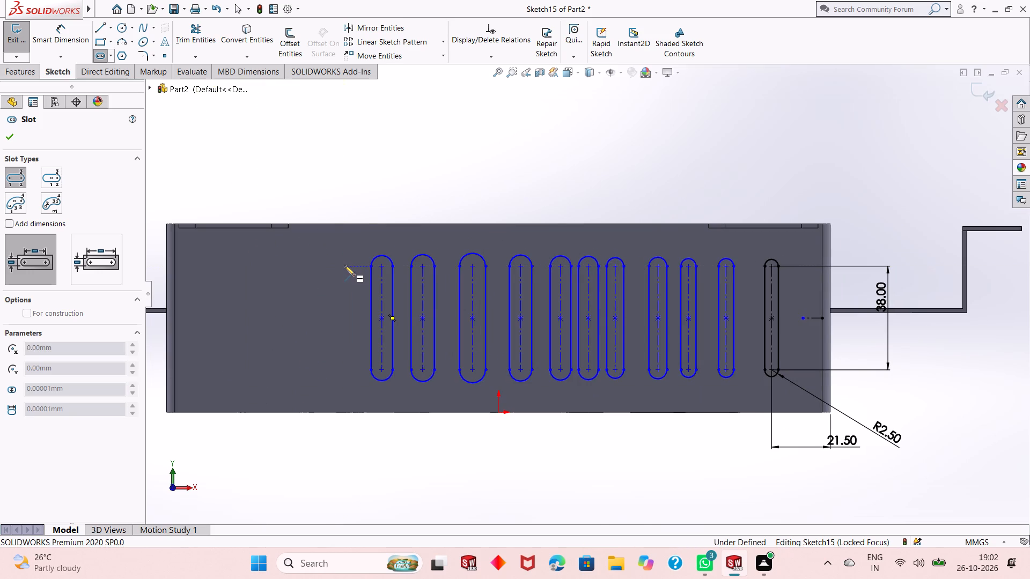
left_click(346, 368)
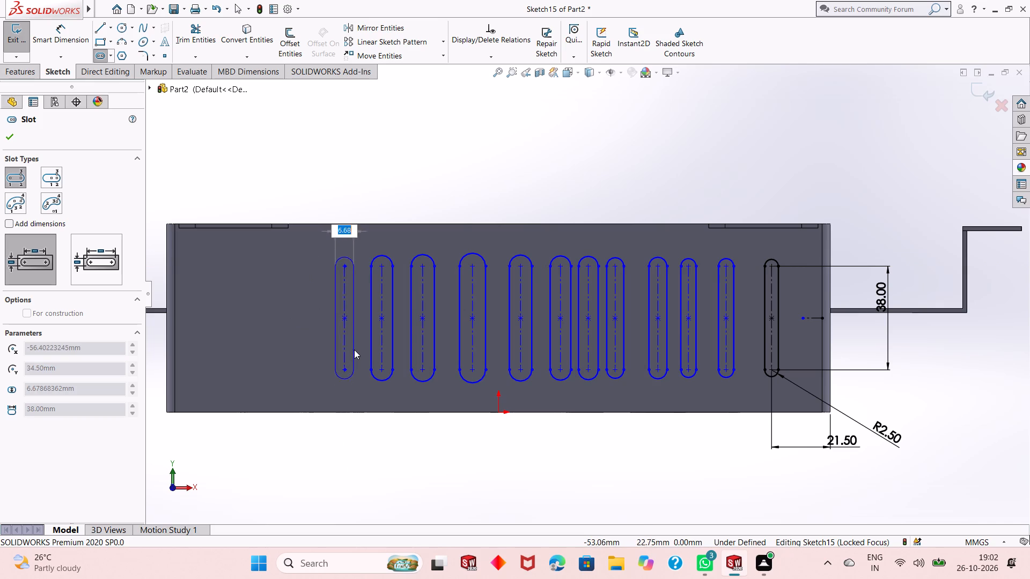
left_click(354, 350)
right_click(479, 157)
left_click(495, 165)
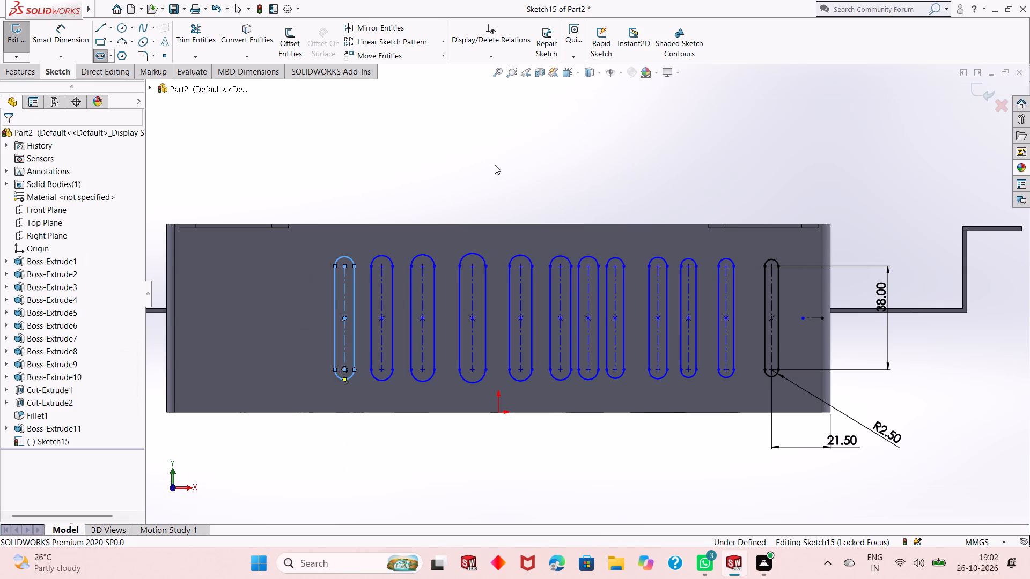
Add an Equal relation to the vertical centrelines of all twelve slots in the row.
scroll(527, 360, "up", 1)
scroll(737, 287, "down", 2)
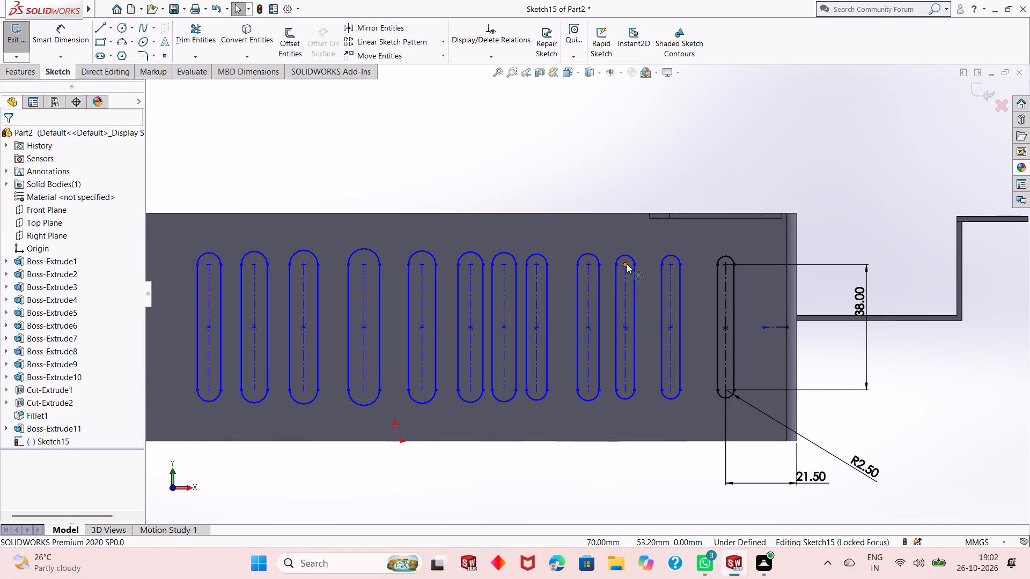
left_click(724, 294)
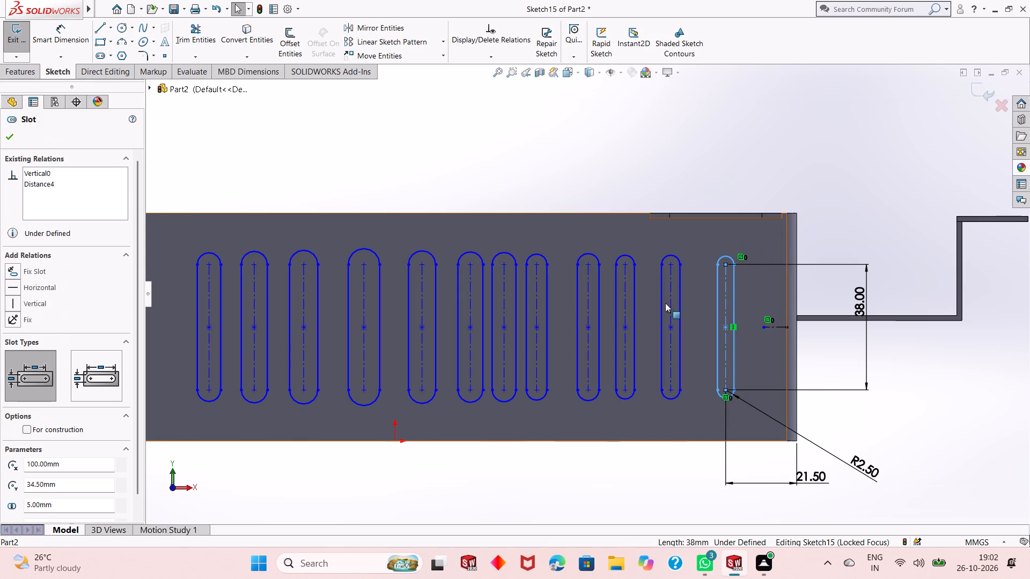
left_click(670, 298, "ctrl")
left_click(626, 300, "ctrl")
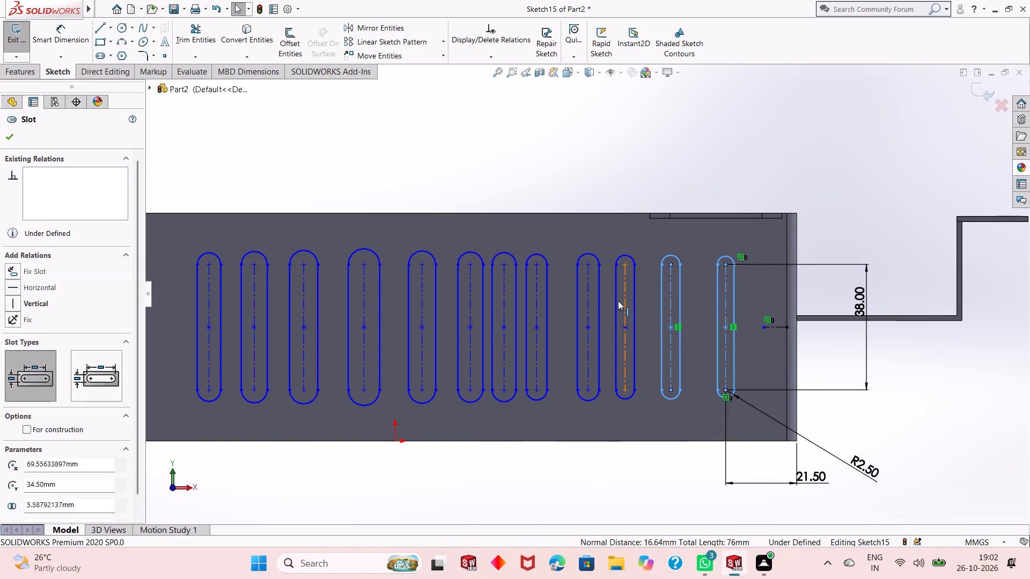
left_click(587, 311, "ctrl")
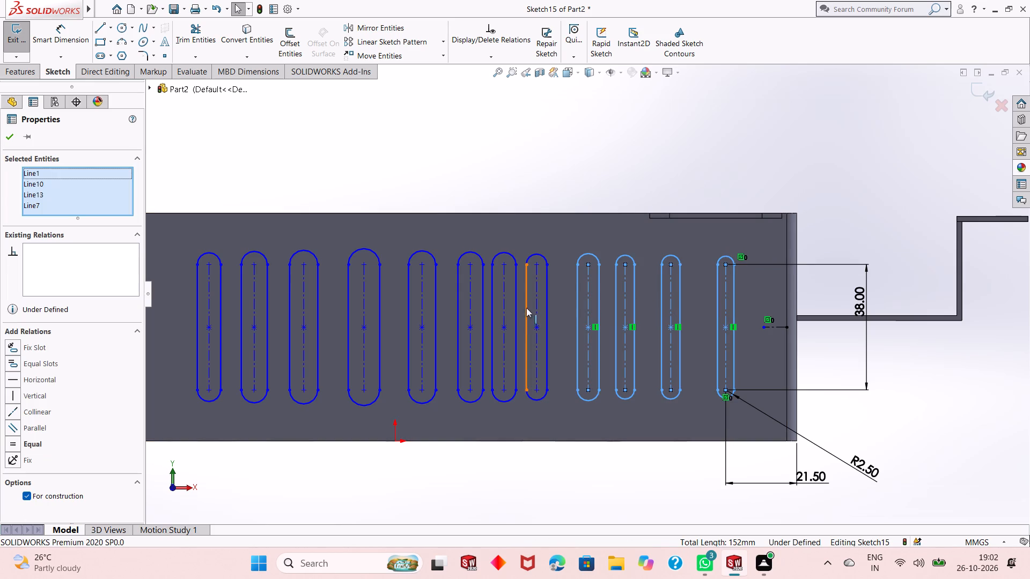
left_click(536, 301, "ctrl")
left_click(506, 300, "ctrl")
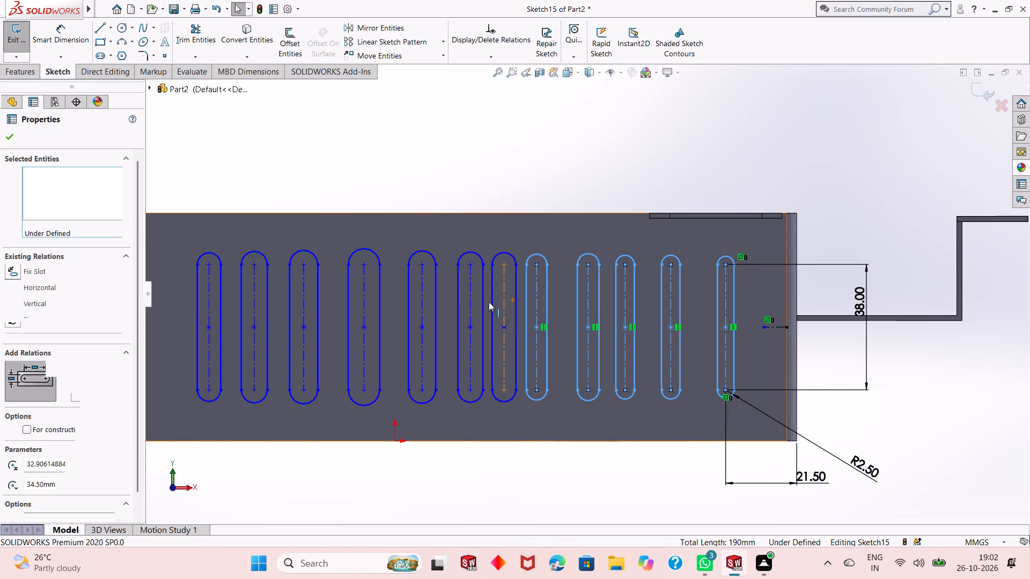
left_click(471, 306, "ctrl")
left_click(423, 307, "ctrl")
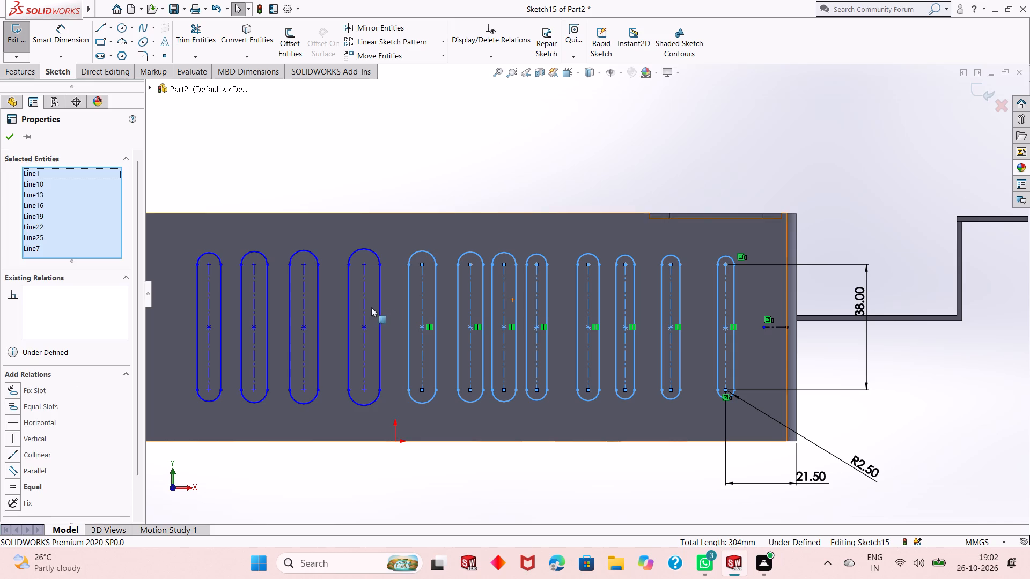
left_click(364, 308, "ctrl")
left_click(306, 305, "ctrl")
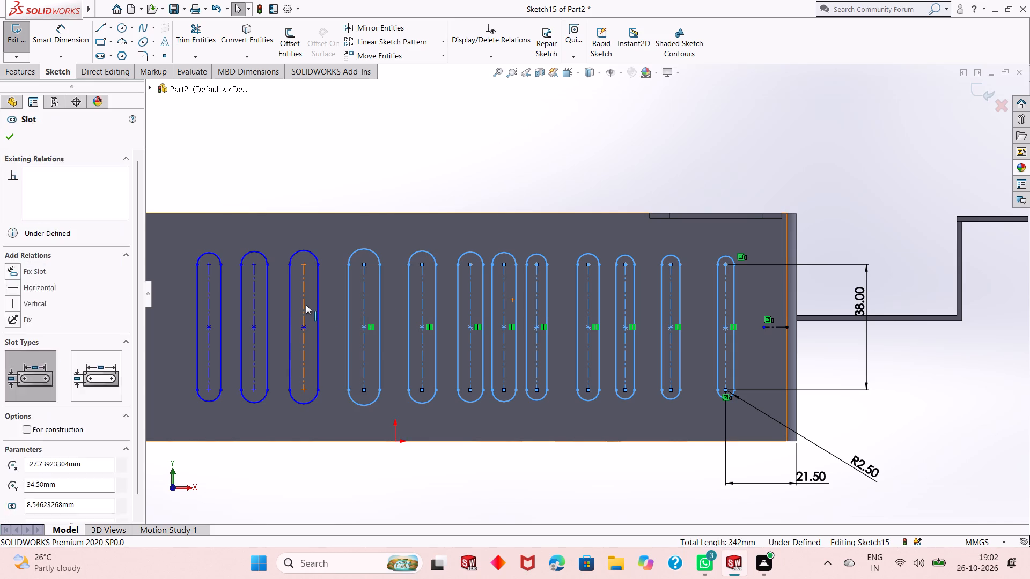
left_click(253, 300, "ctrl")
left_click(208, 296, "ctrl")
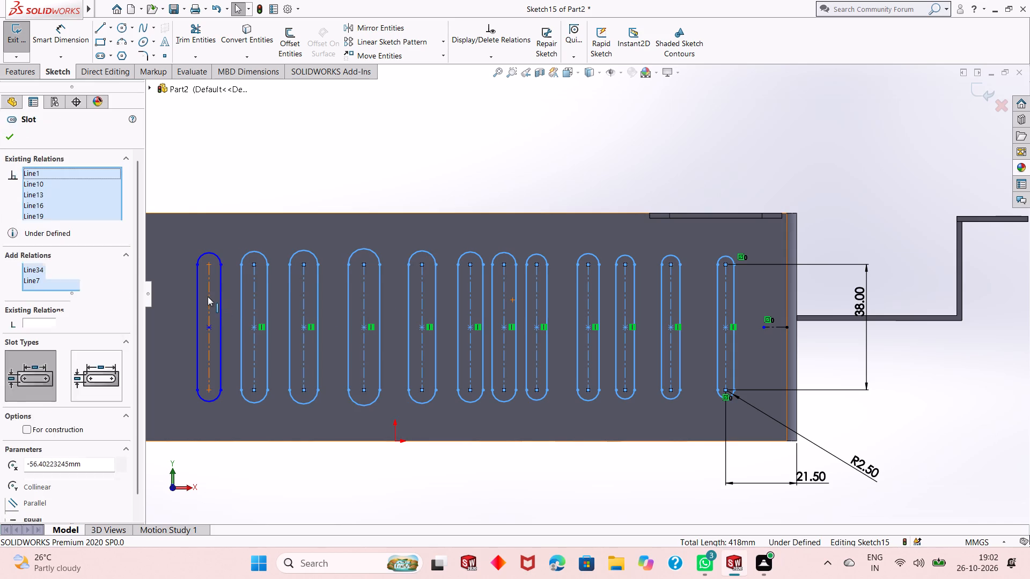
left_click(336, 244)
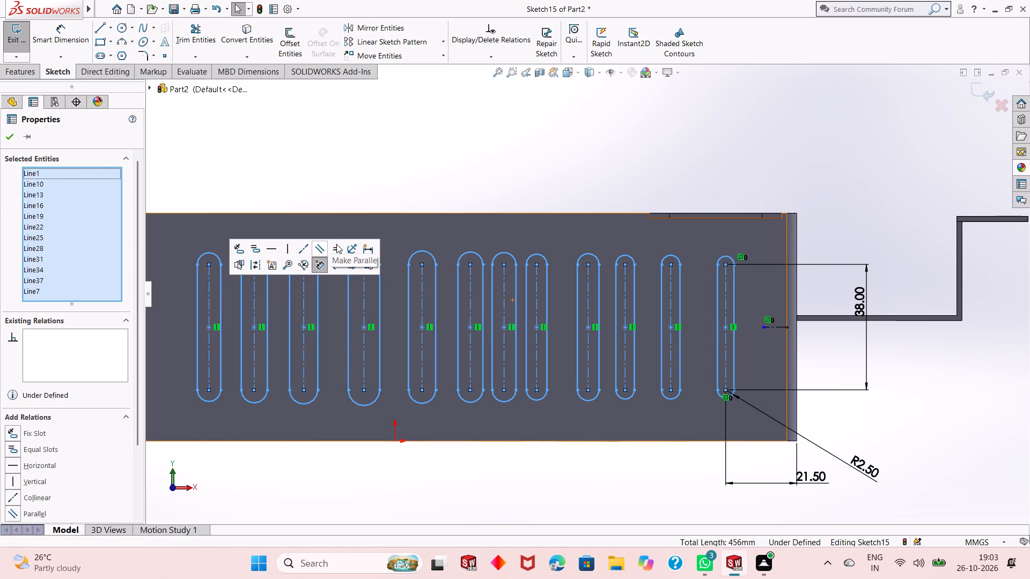
left_click(10, 138)
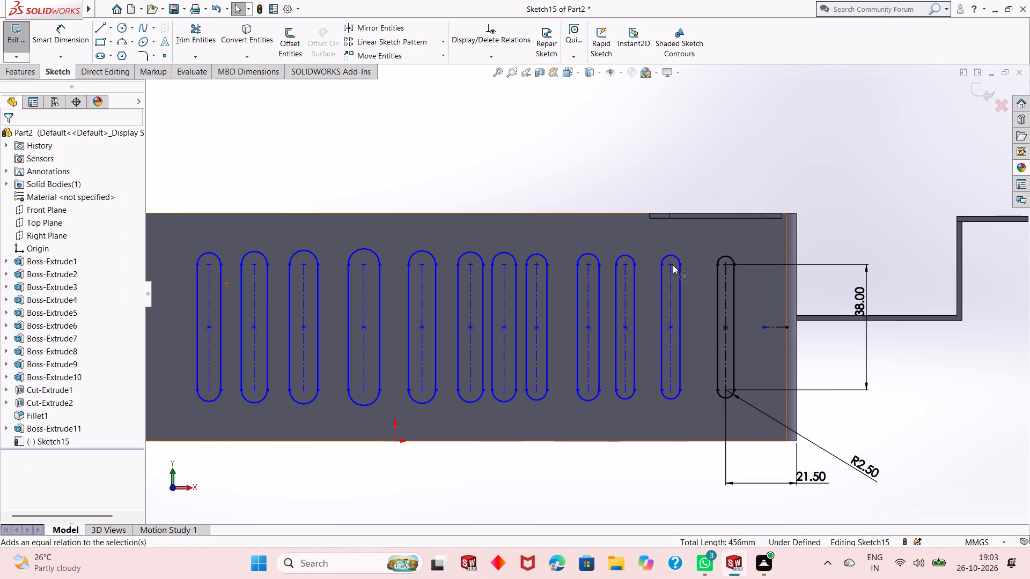
Add a Horizontal relation to the centre points of all twelve slots, aligning them with the dimensioned slot.
left_click(724, 324)
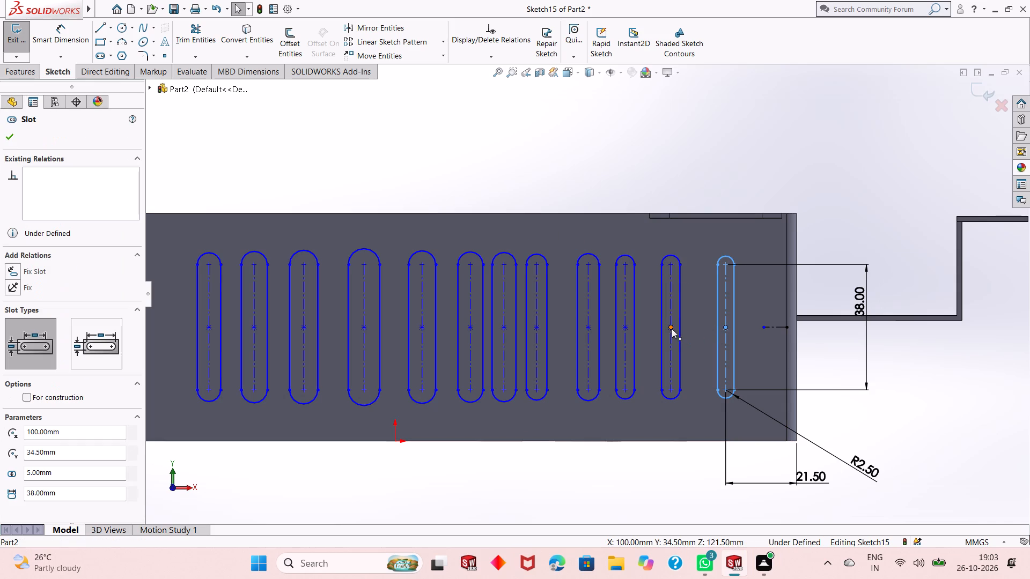
left_click(672, 329, "ctrl")
left_click(623, 329, "ctrl")
left_click(590, 328, "ctrl")
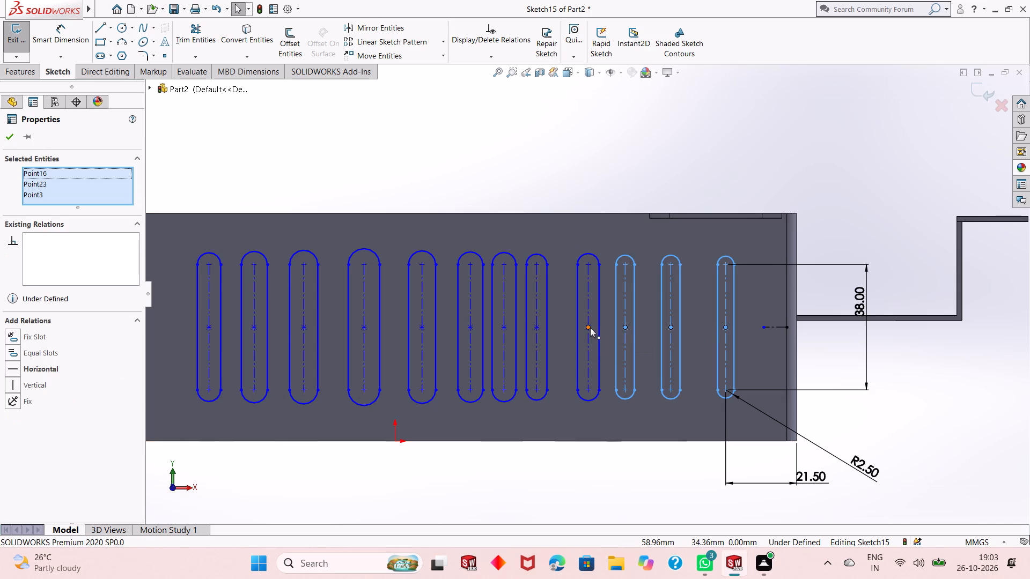
left_click(539, 325, "ctrl")
left_click(507, 326, "ctrl")
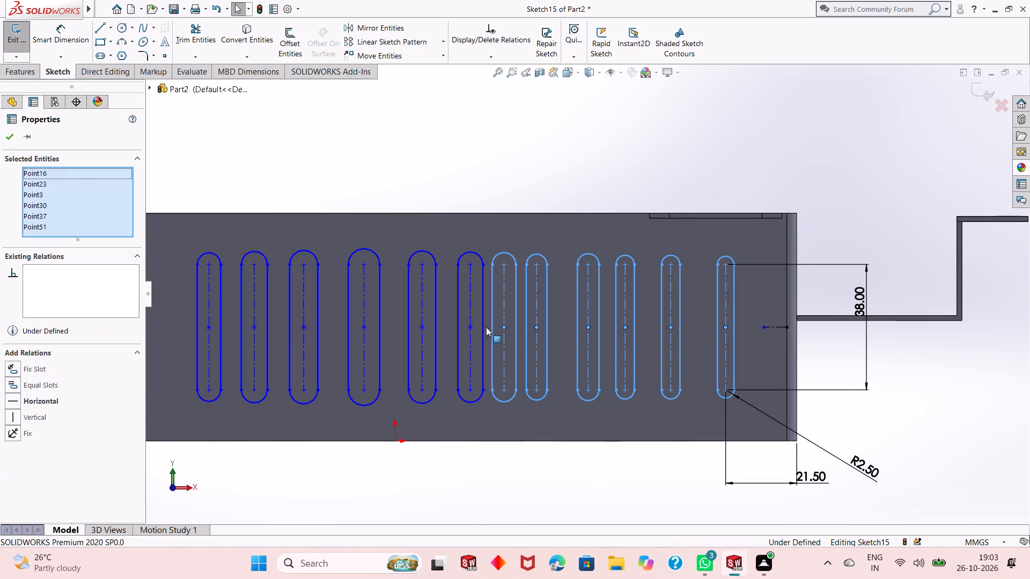
left_click(466, 329, "ctrl")
left_click(470, 328, "ctrl")
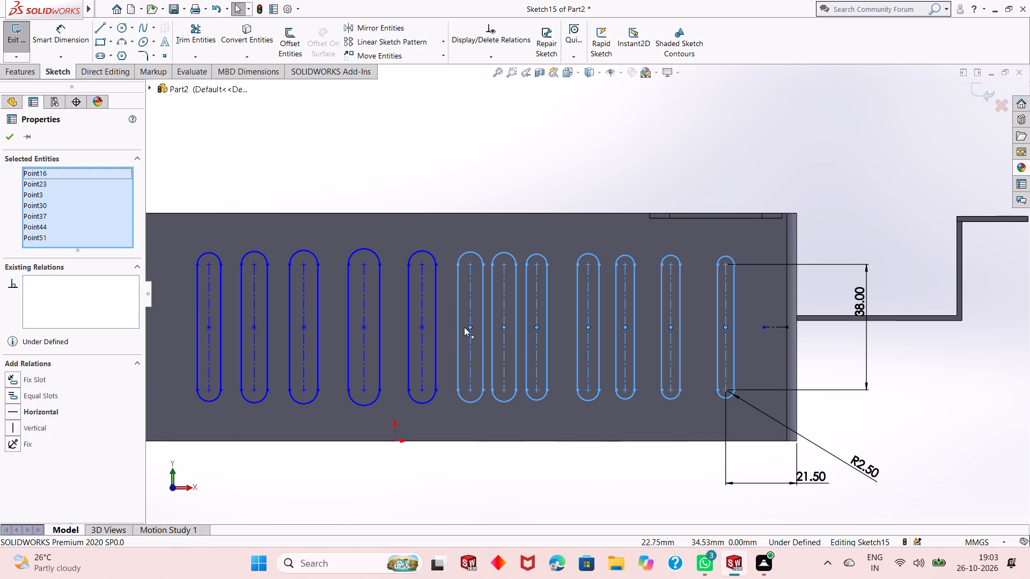
left_click(422, 329, "ctrl")
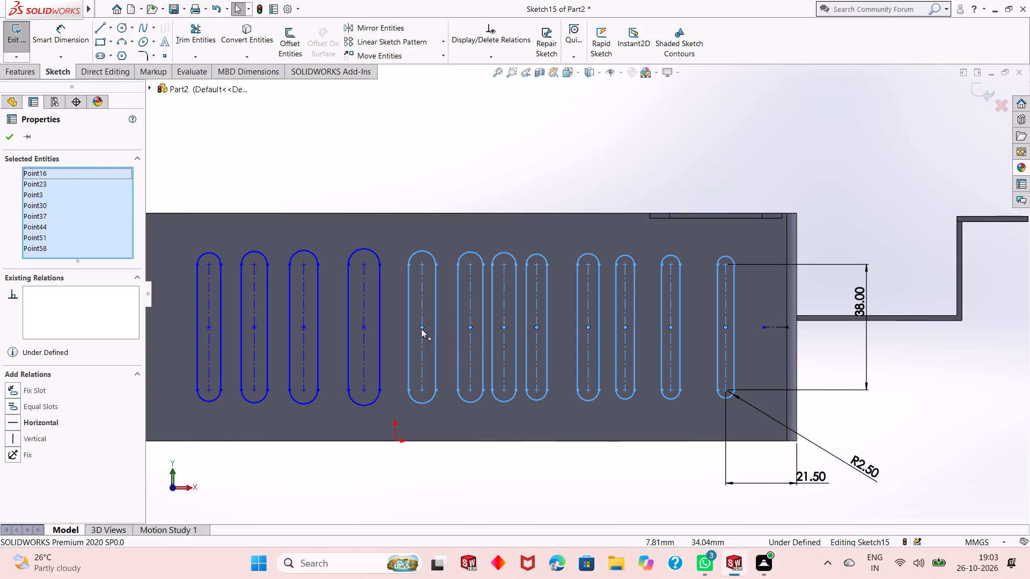
left_click(362, 327, "ctrl")
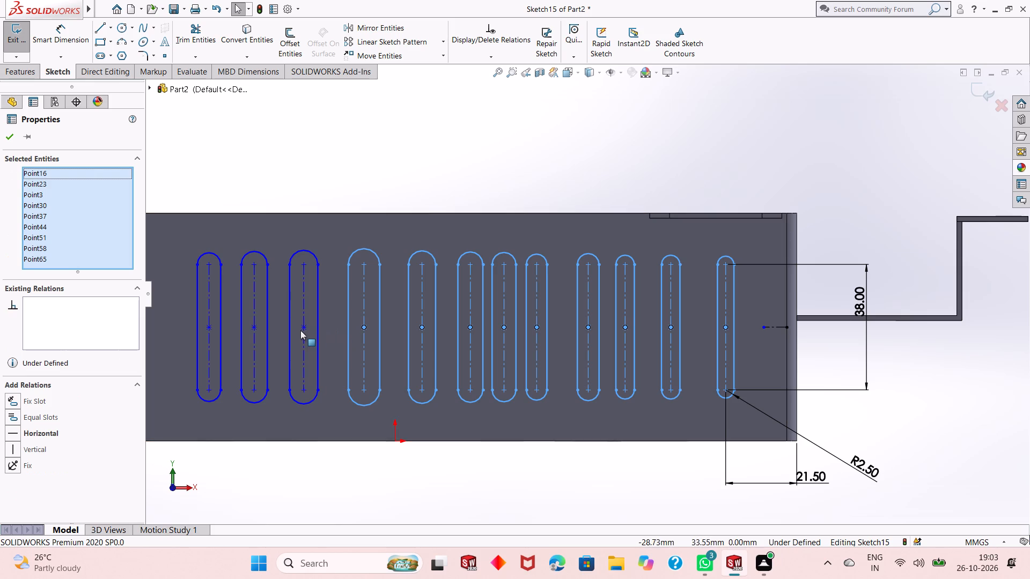
left_click(303, 326, "ctrl")
left_click(254, 326, "ctrl")
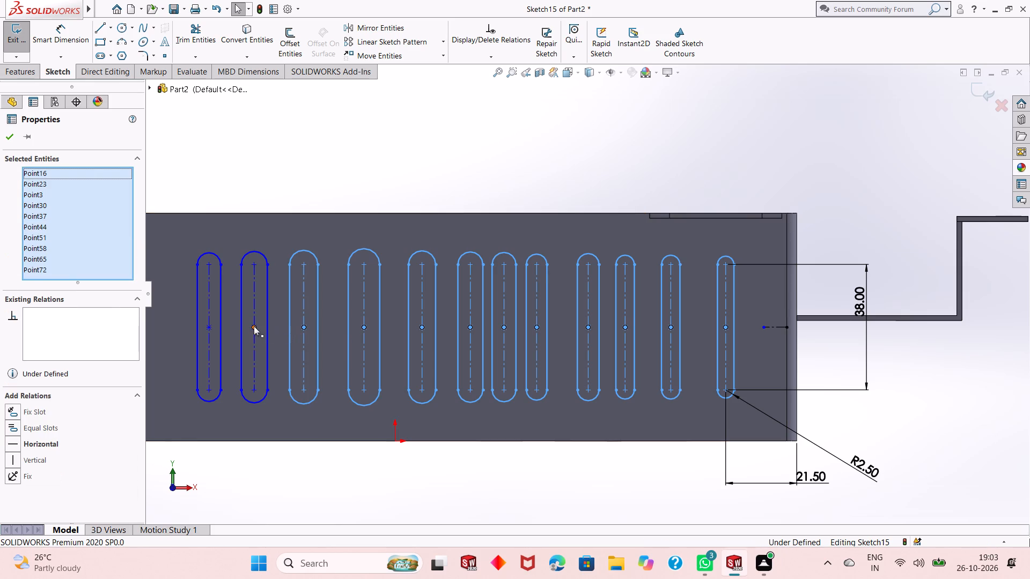
left_click(208, 329, "ctrl")
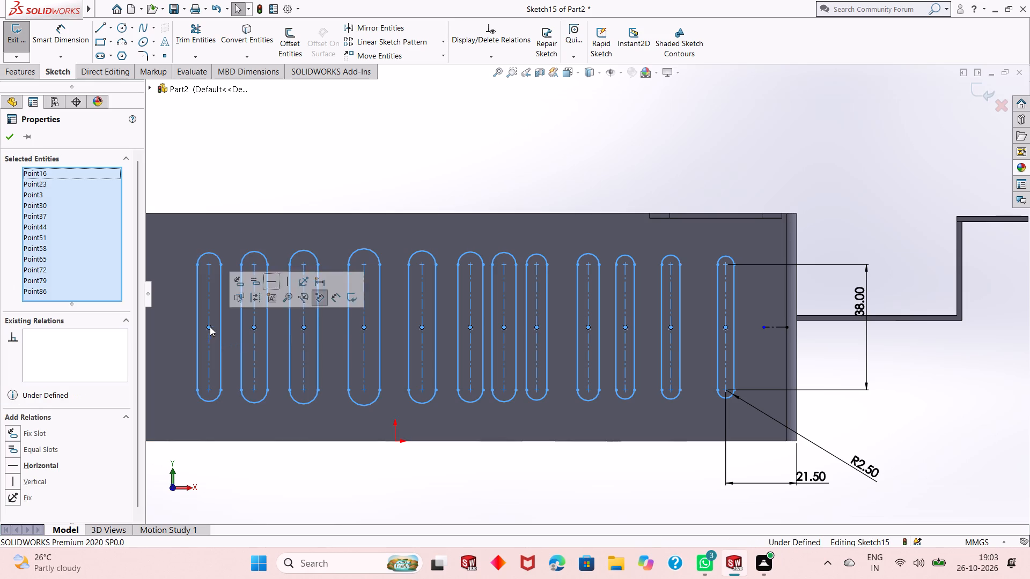
left_click(266, 280)
left_click(274, 283)
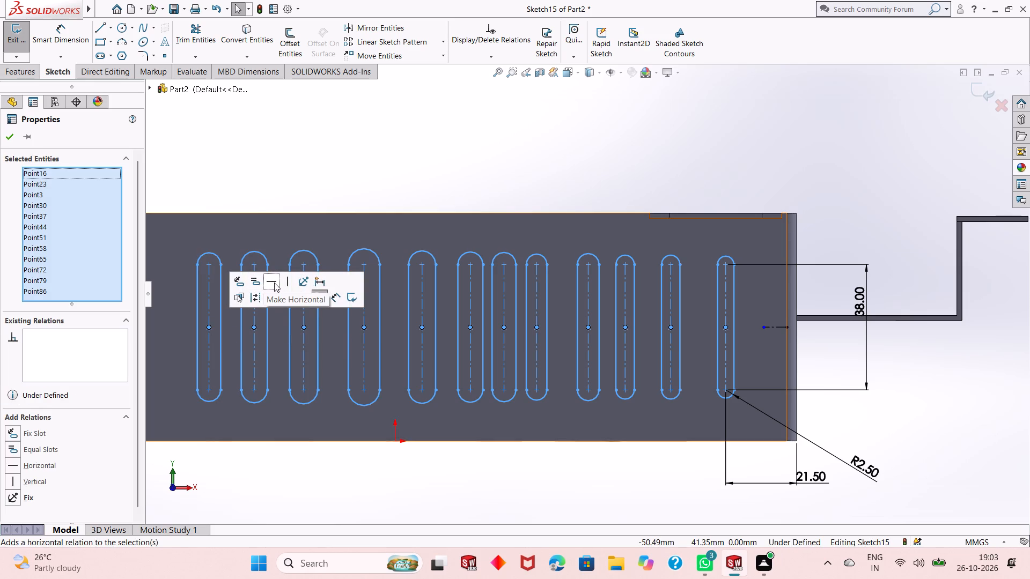
left_click(10, 133)
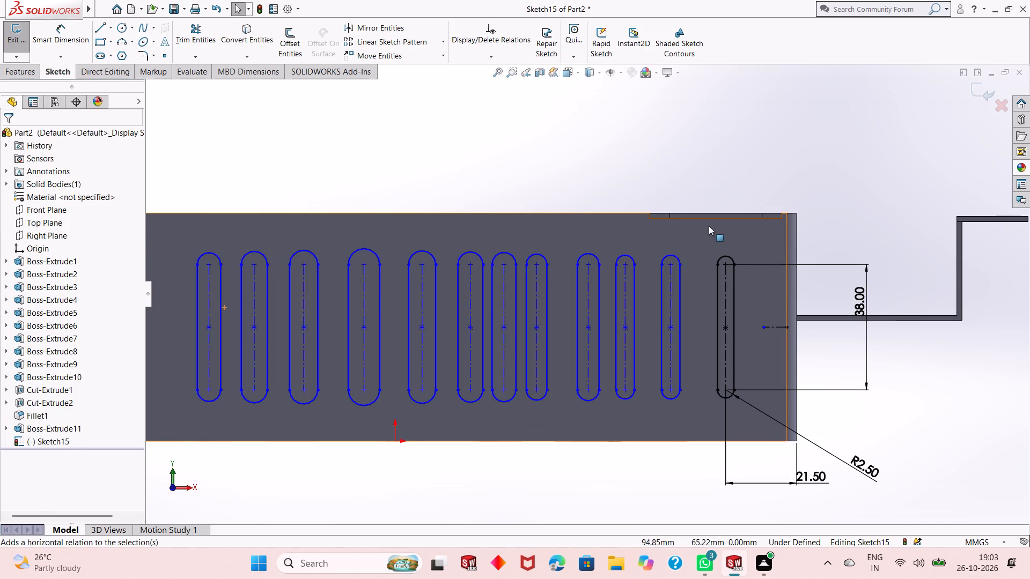
Add an Equal relation to the upper end arcs of all twelve slots, matching the R2.50 slot.
left_click(729, 256)
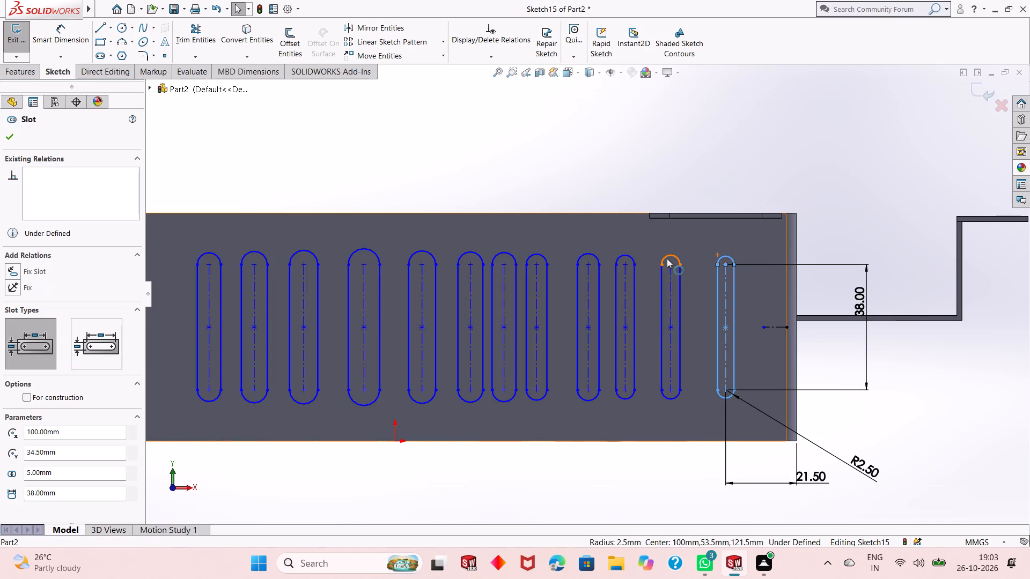
left_click(667, 257, "ctrl")
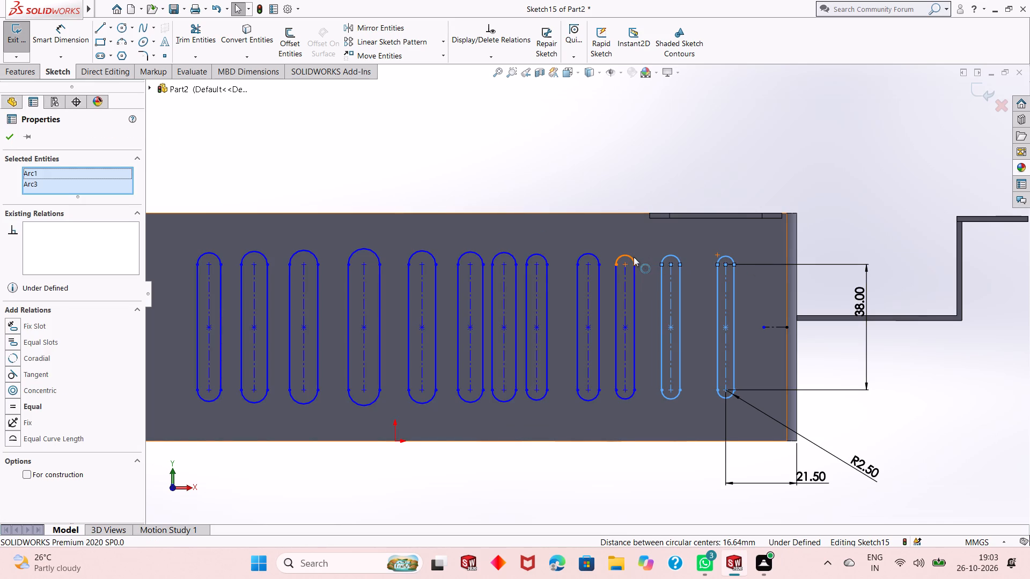
left_click(632, 257, "ctrl")
left_click(594, 254, "ctrl")
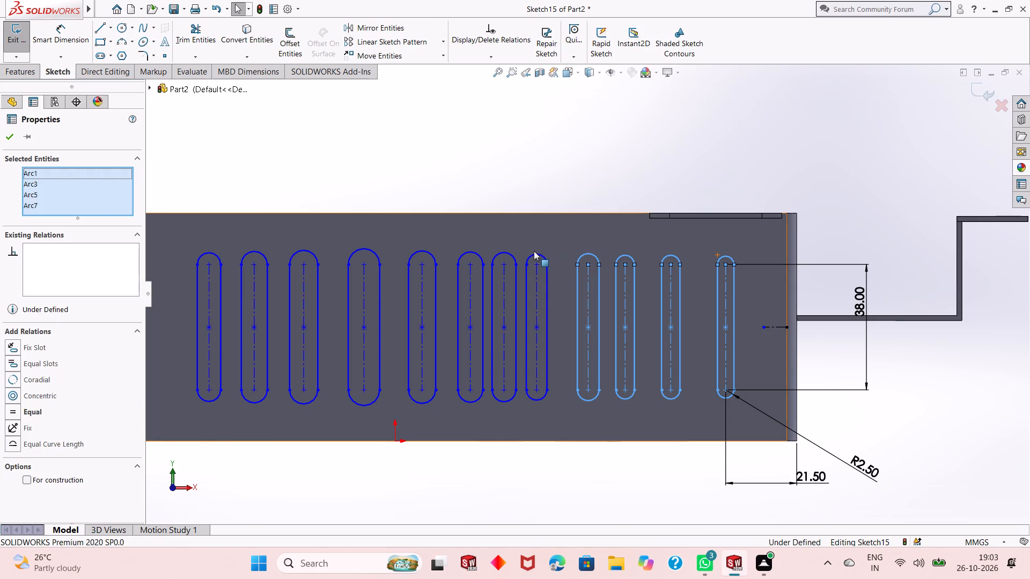
left_click(532, 253, "ctrl")
left_click(512, 254, "ctrl")
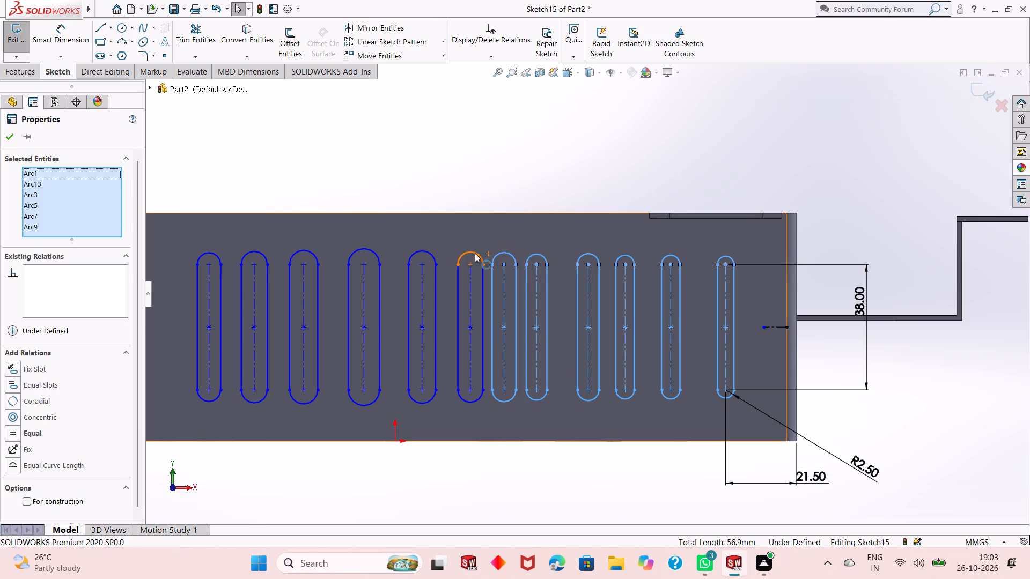
left_click(473, 254, "ctrl")
left_click(429, 253, "ctrl")
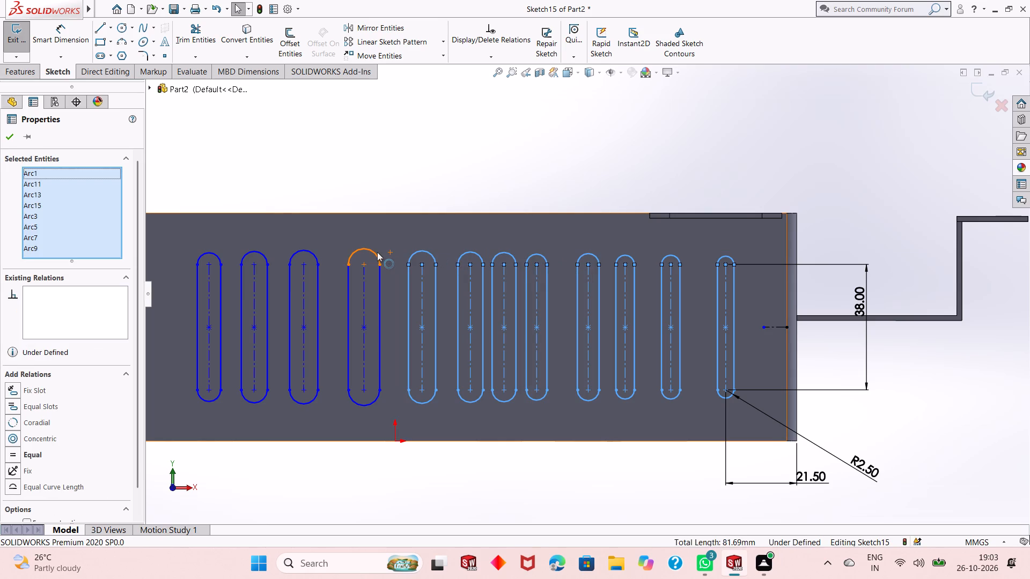
left_click(377, 252, "ctrl")
left_click(307, 250, "ctrl")
left_click(248, 253, "ctrl")
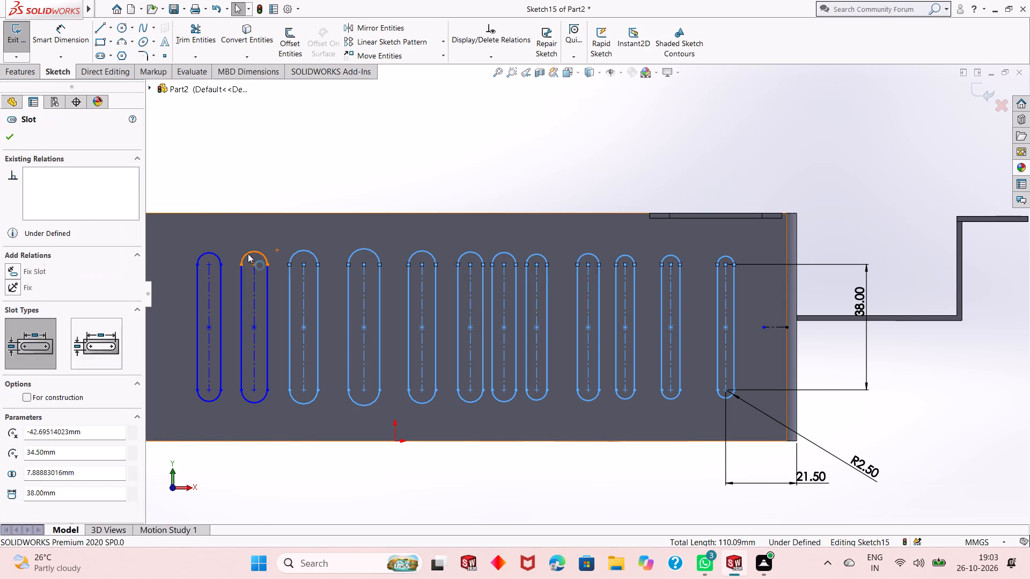
left_click(213, 256, "ctrl")
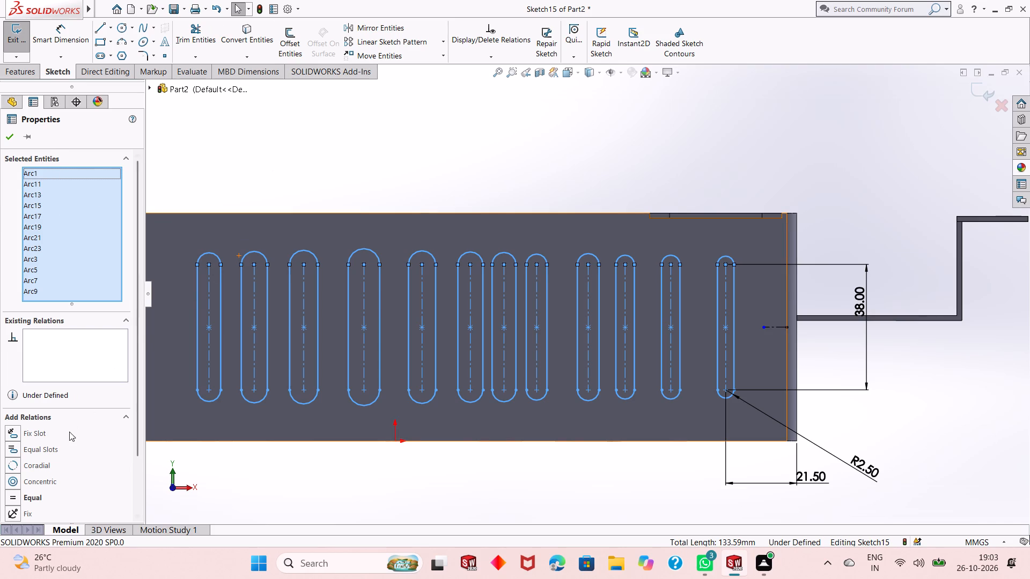
left_click(8, 497)
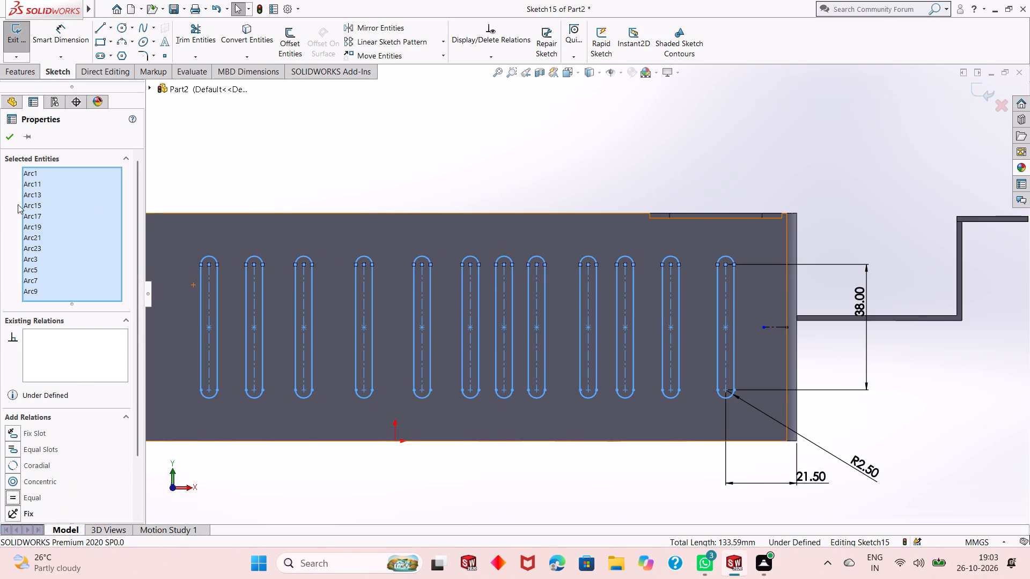
left_click(15, 142)
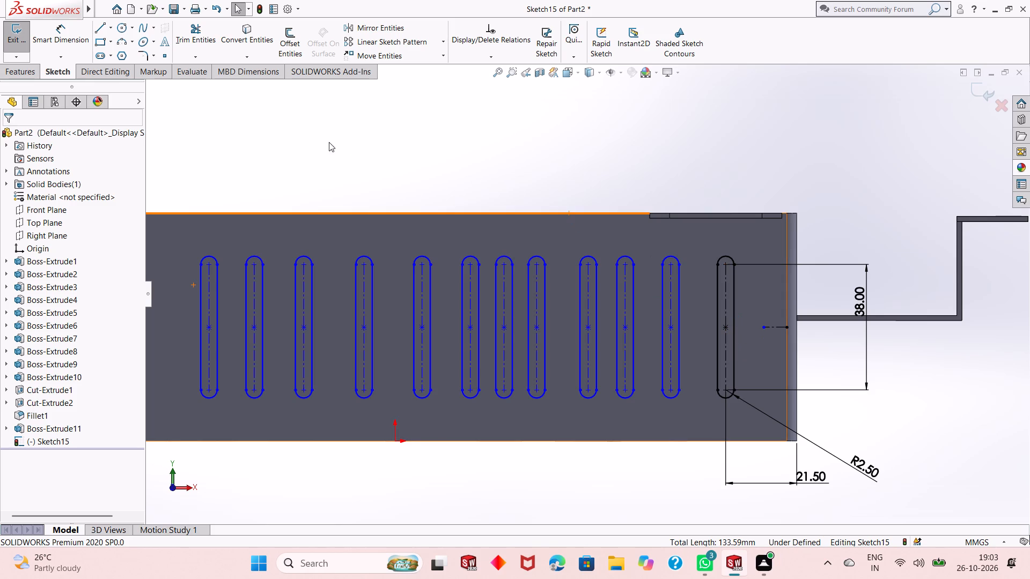
Dimension the spacing between the lower arc centres of the R2.50 slot and its neighbouring slot as 10 mm.
left_click(83, 38)
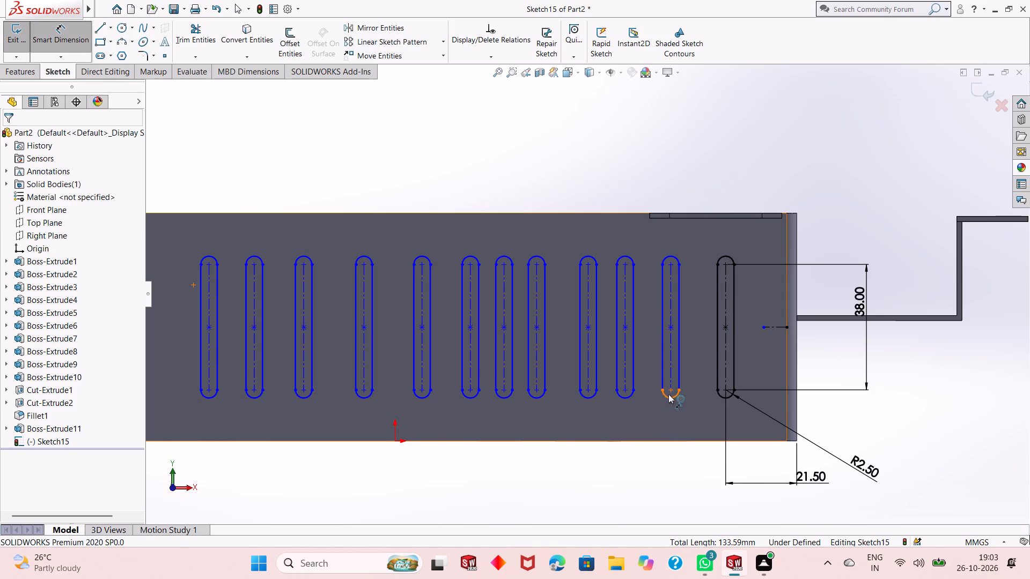
left_click(670, 391)
left_click(724, 387)
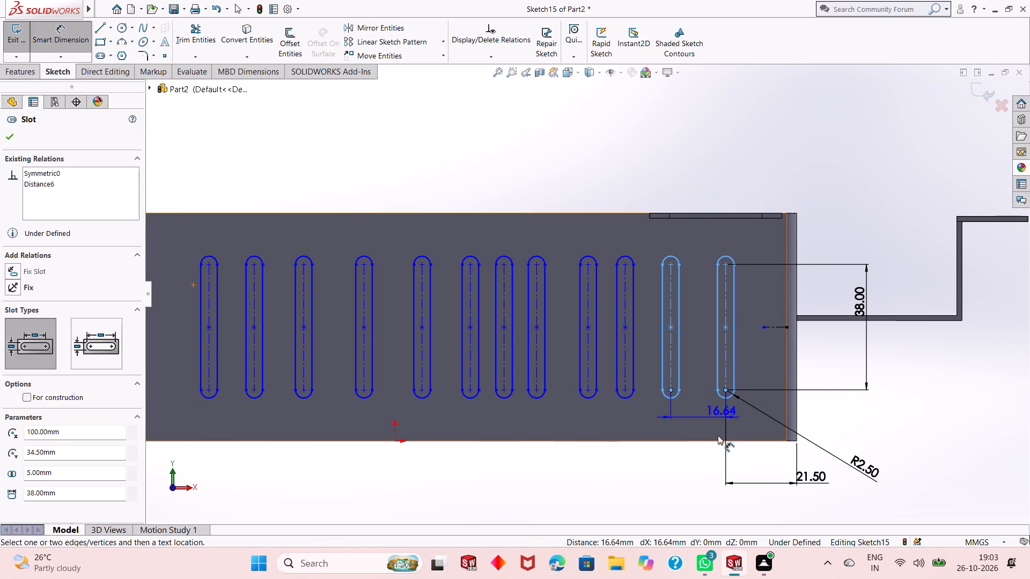
left_click(710, 481)
type("10")
key("Return")
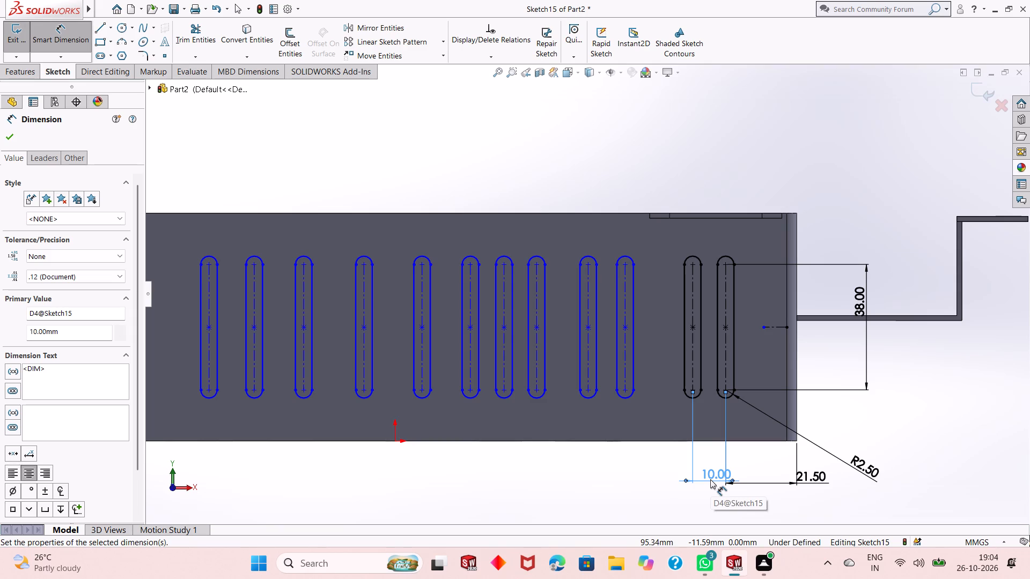
Dimension the spacing between the lower arc centres of the second and third slots from the 21.50 mm edge as 10 mm.
left_click(695, 388)
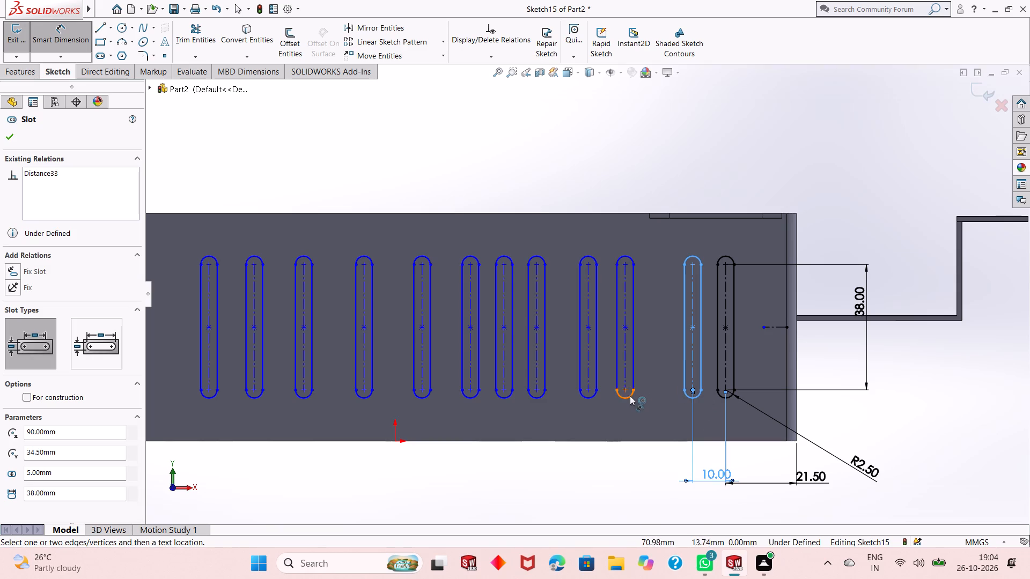
left_click(626, 387)
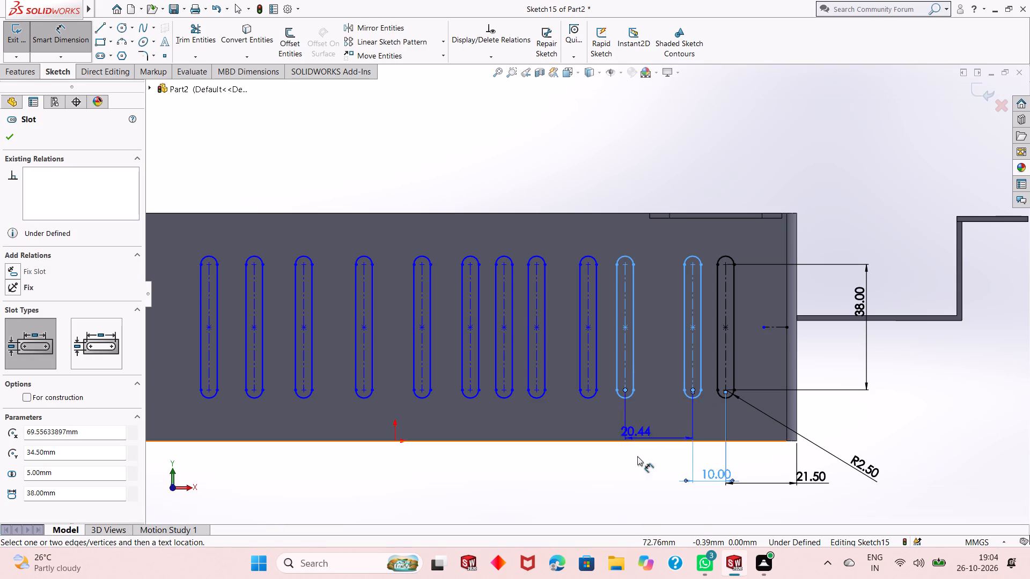
left_click(641, 475)
type("10")
key("Return")
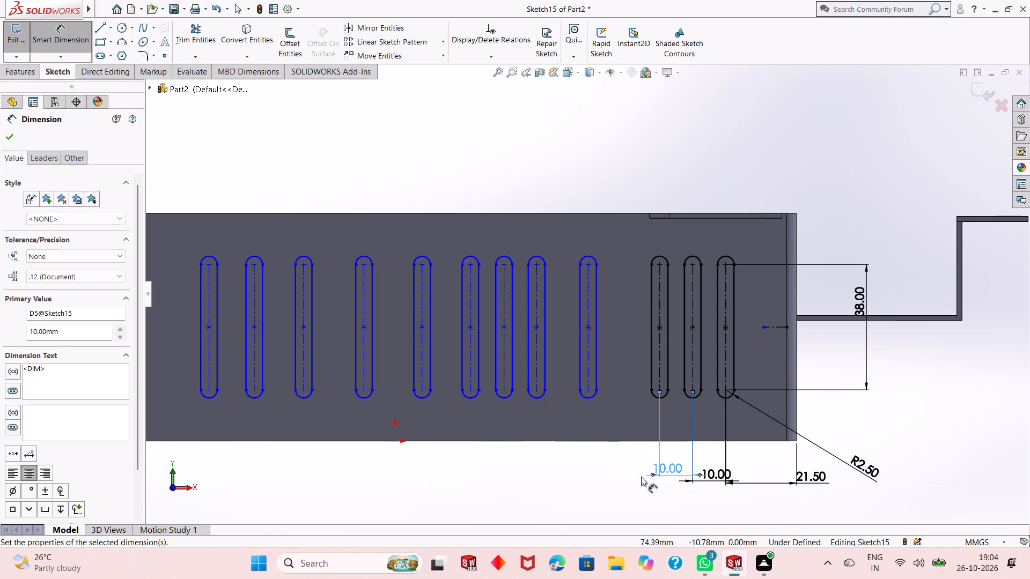
Dimension the fourth slot from the 21.50 mm edge 10 mm from the third, and the fifth slot 10 mm from the fourth, between lower arc centres.
left_click(591, 393)
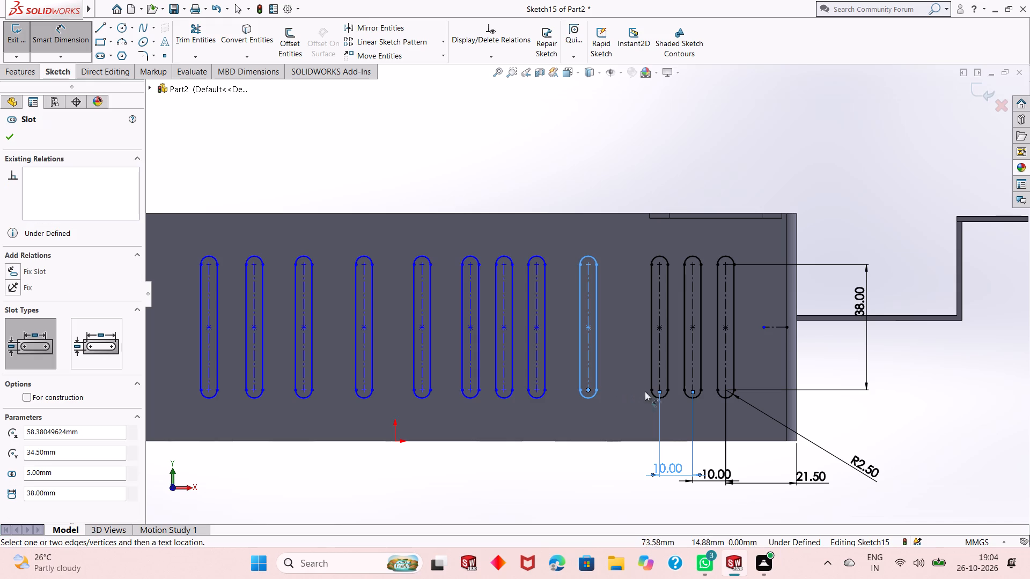
left_click(660, 390)
left_click(637, 475)
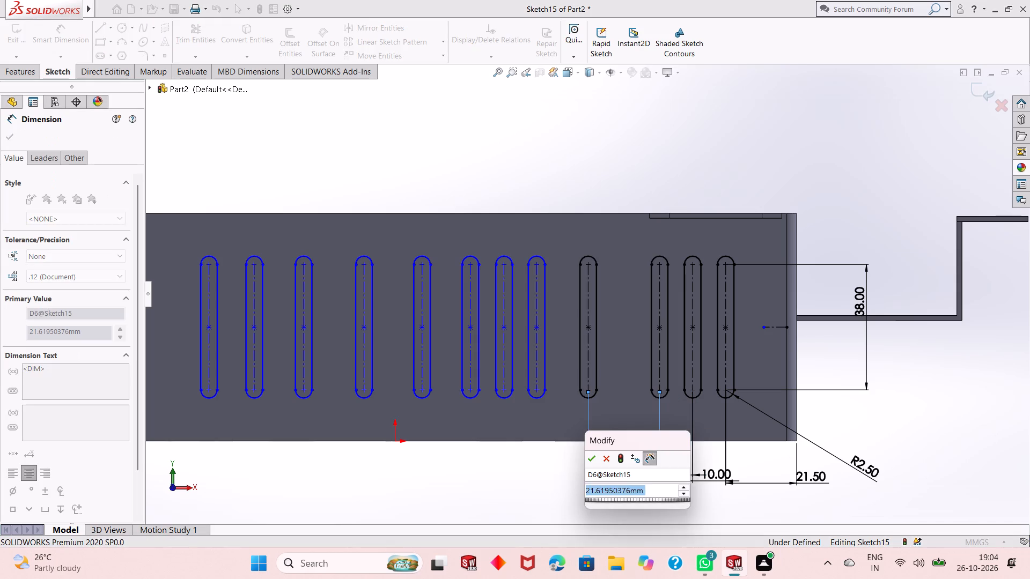
type("10")
key("Return")
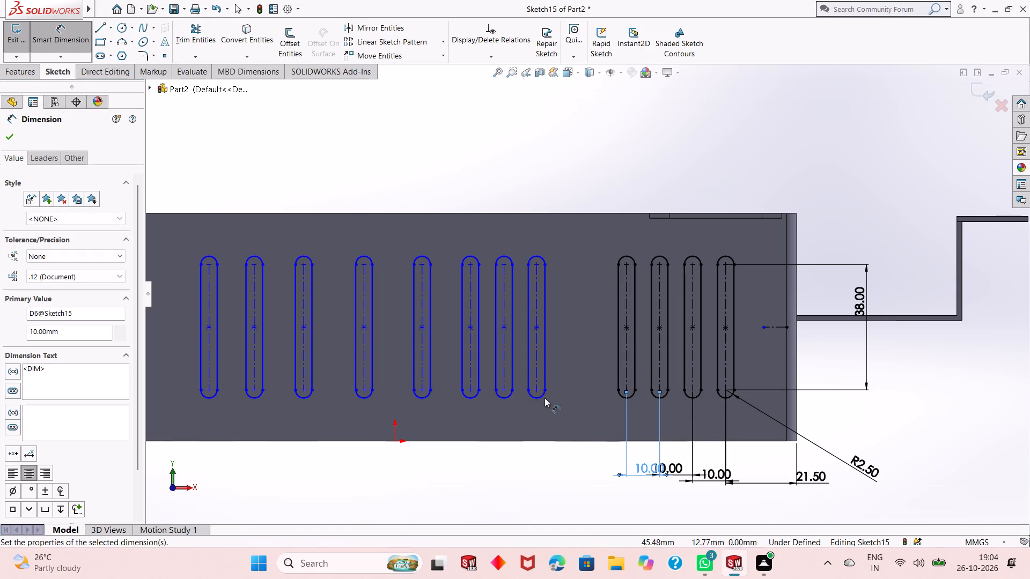
left_click(538, 392)
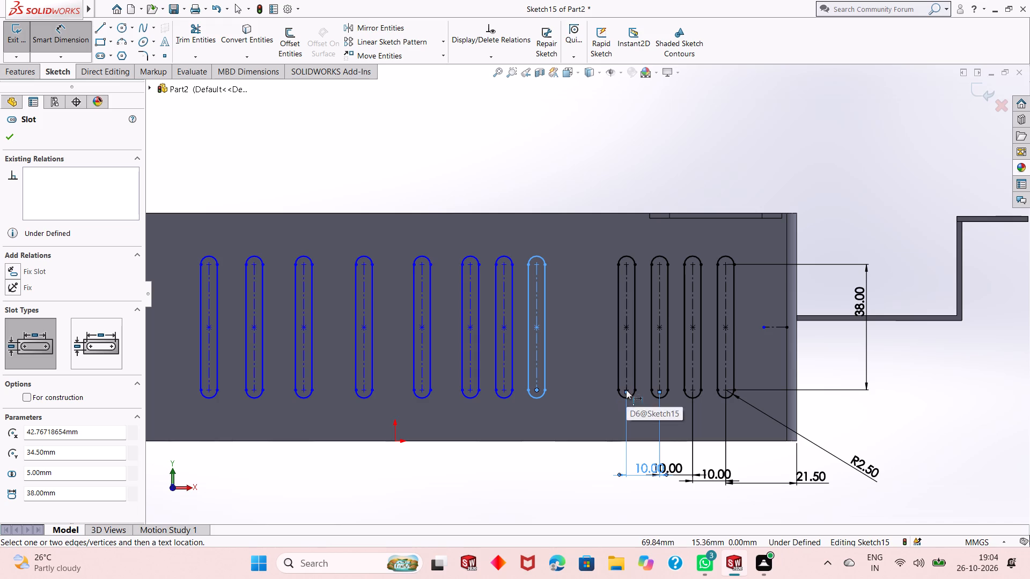
left_click(628, 387)
left_click(602, 473)
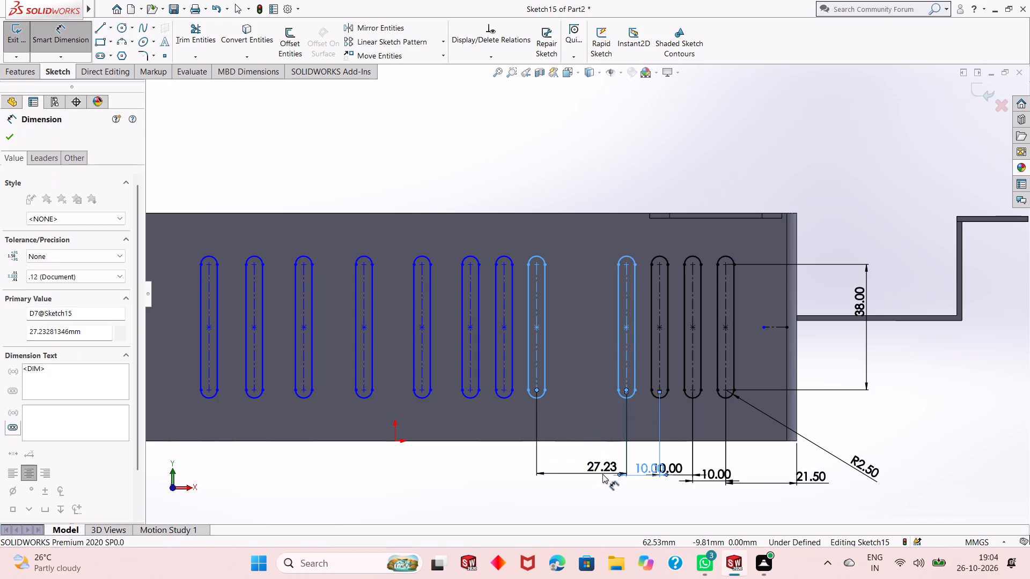
type("10")
key("Return")
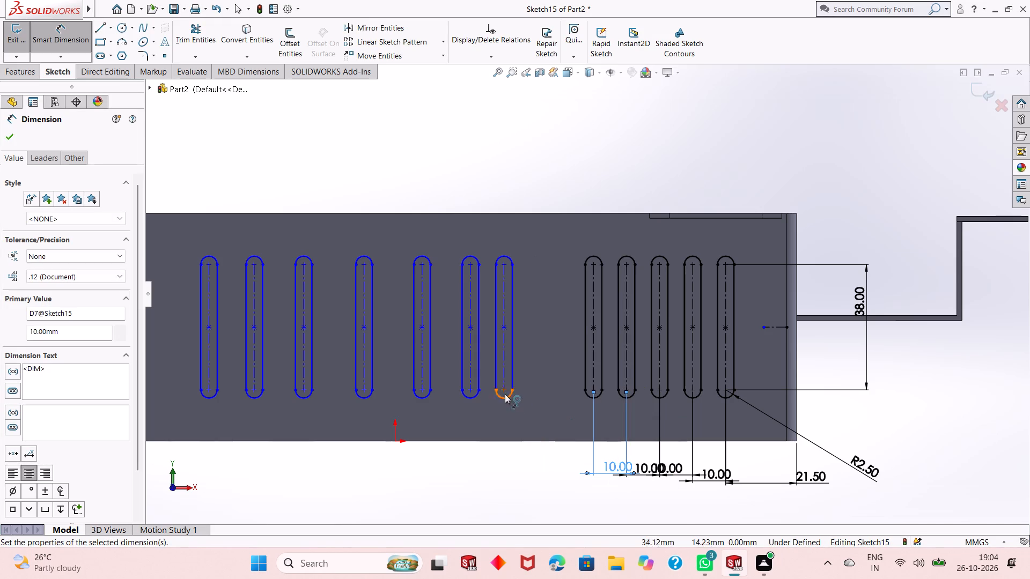
Dimension the sixth slot from the 21.50 mm edge 10 mm from the fifth, and the seventh slot 10 mm from the sixth.
left_click(504, 392)
left_click(593, 388)
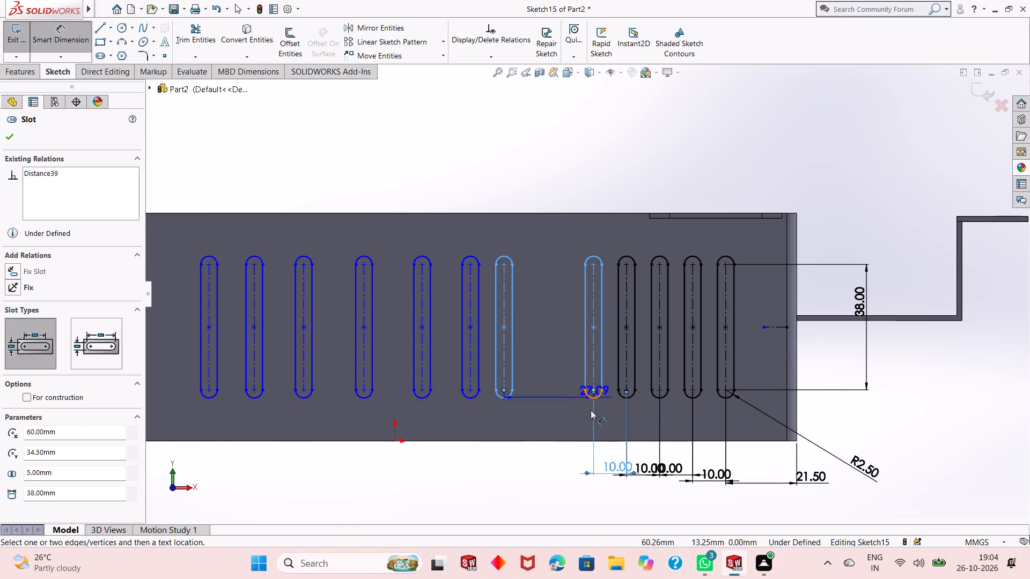
left_click(576, 478)
type("10")
key("Return")
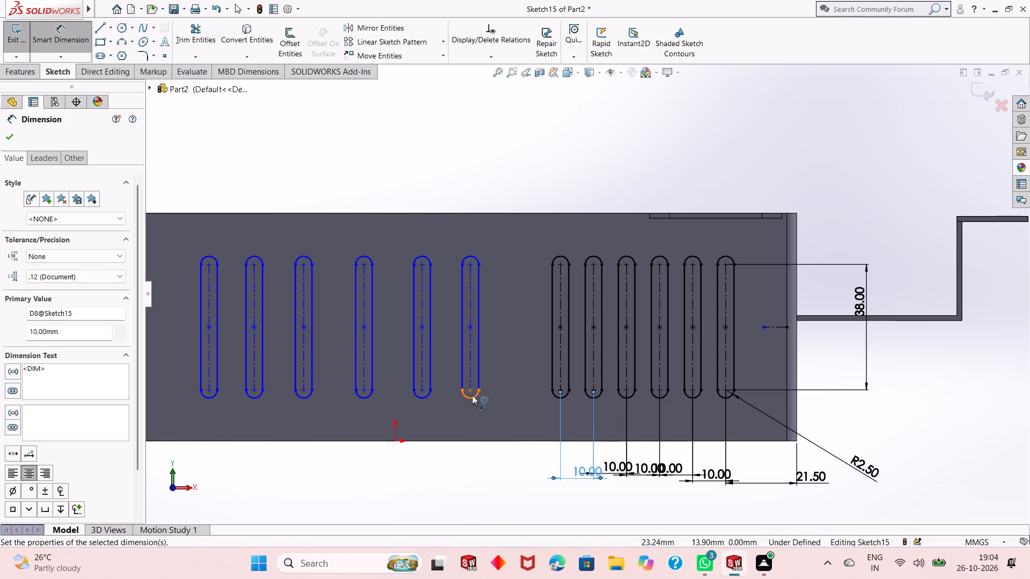
left_click(472, 391)
left_click(561, 389)
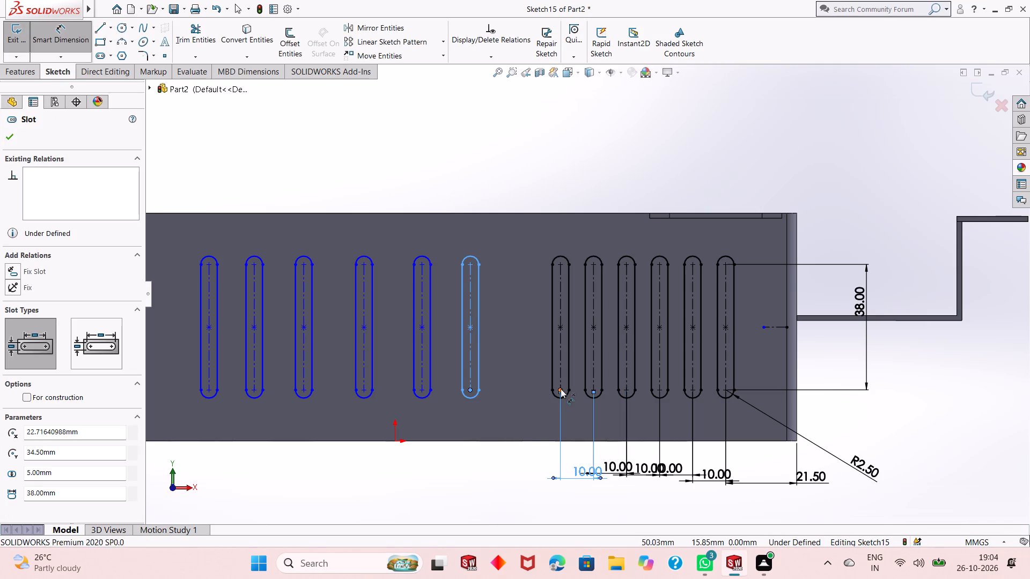
left_click(540, 483)
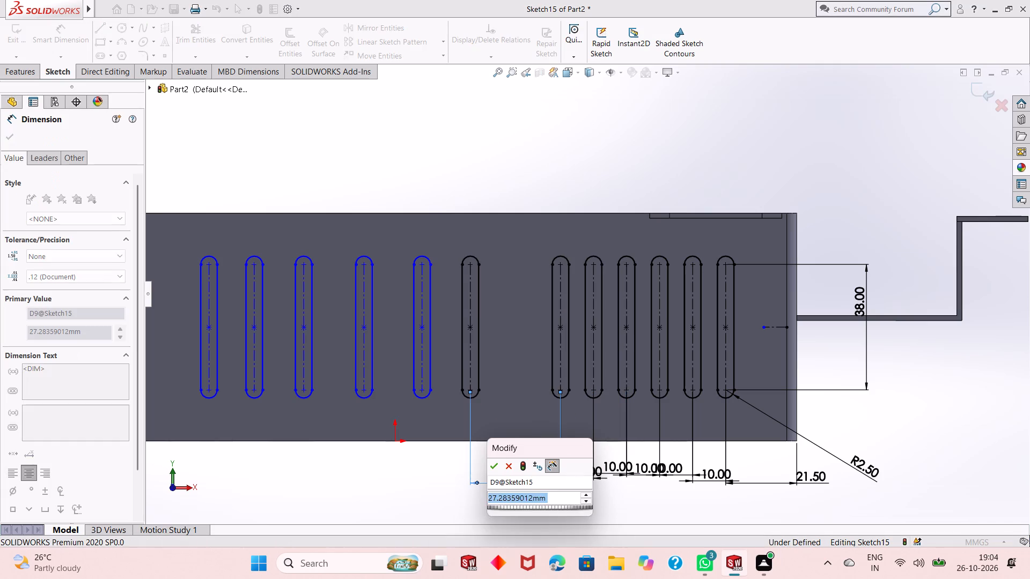
type("10")
key("Return")
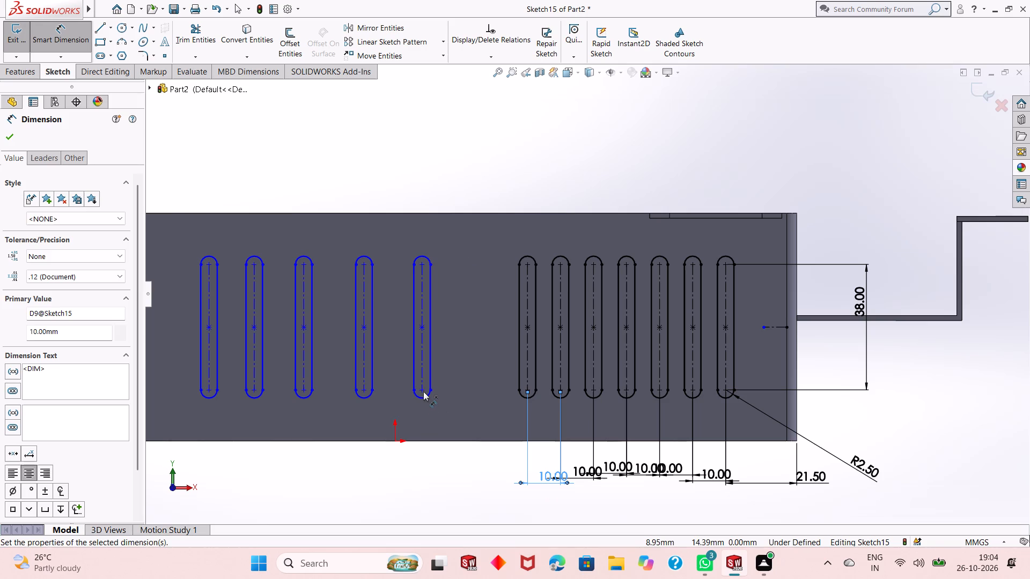
Dimension the eighth slot from the 21.50 mm edge 10 mm from the seventh, and the ninth slot 10 mm from the eighth.
left_click(423, 391)
left_click(528, 389)
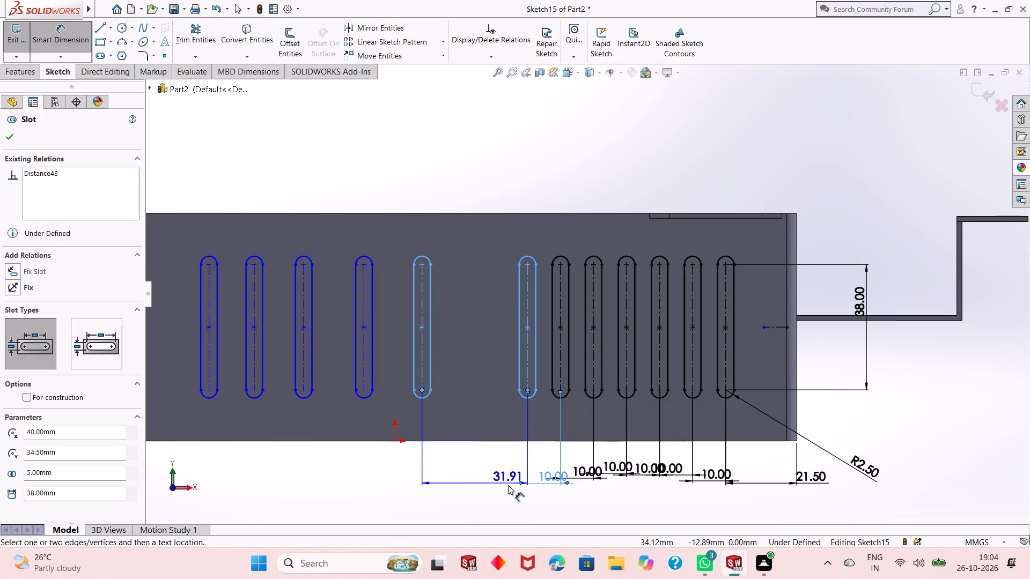
left_click(509, 483)
type("10")
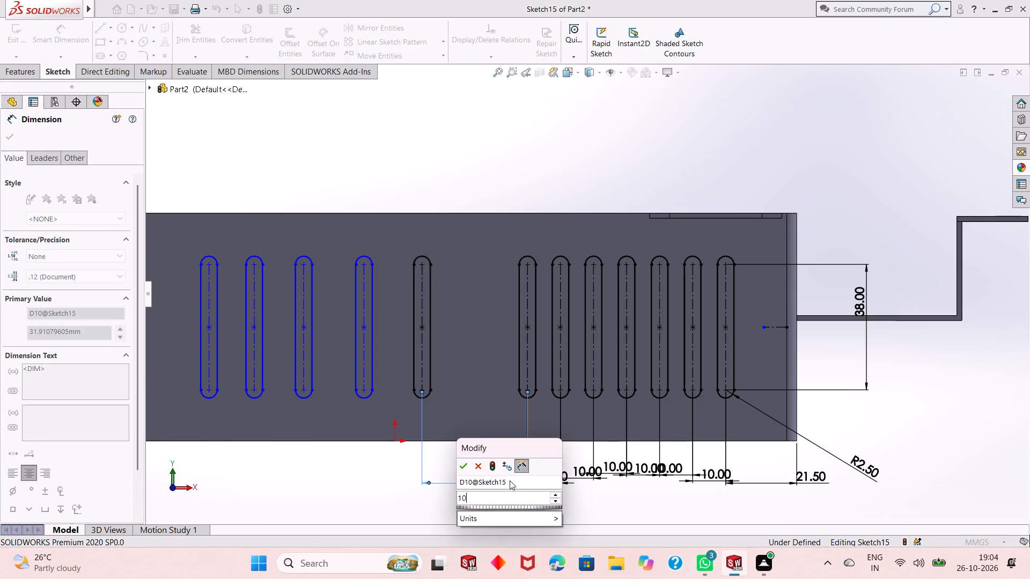
key("Return")
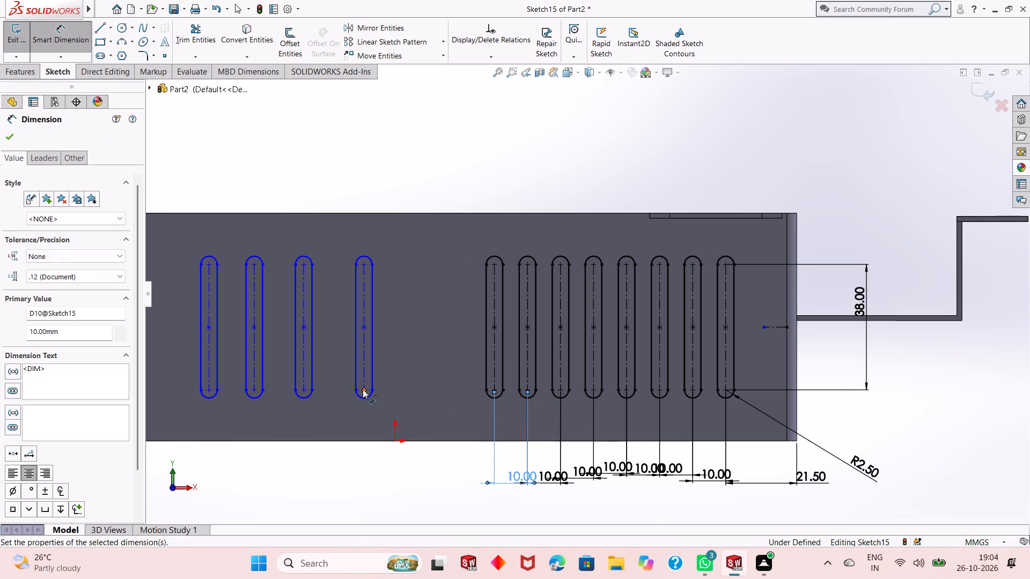
left_click(363, 390)
left_click(495, 390)
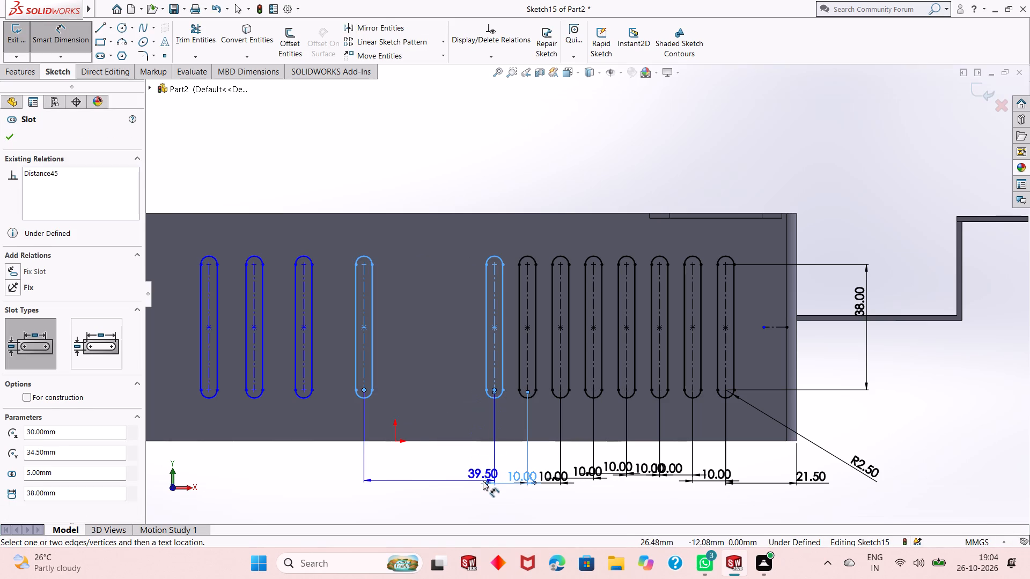
left_click(482, 482)
type("10")
key("Return")
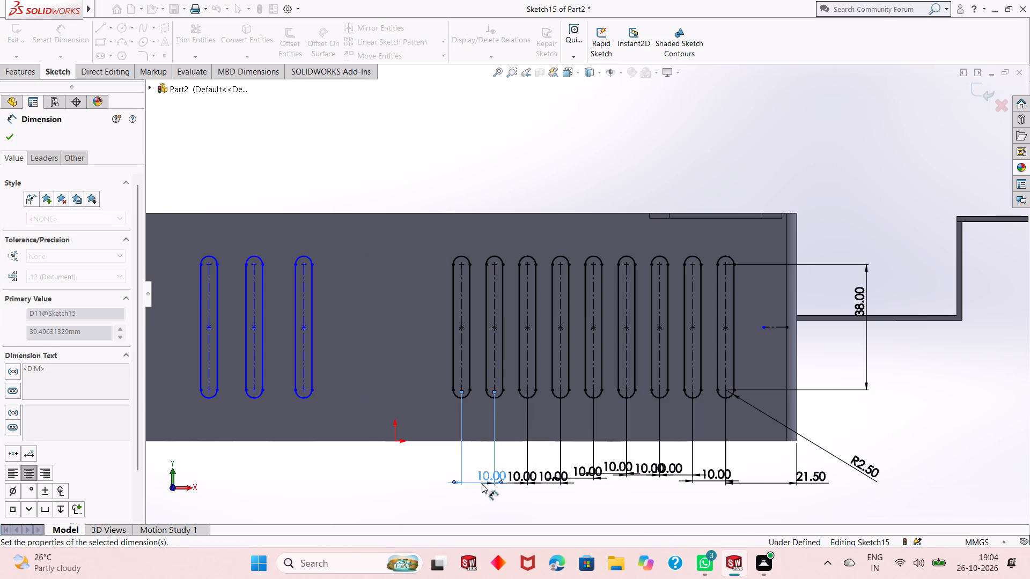
Dimension the tenth slot from the 21.50 mm edge 10 mm from the ninth, and the eleventh slot 10 mm from the tenth.
left_click(301, 392)
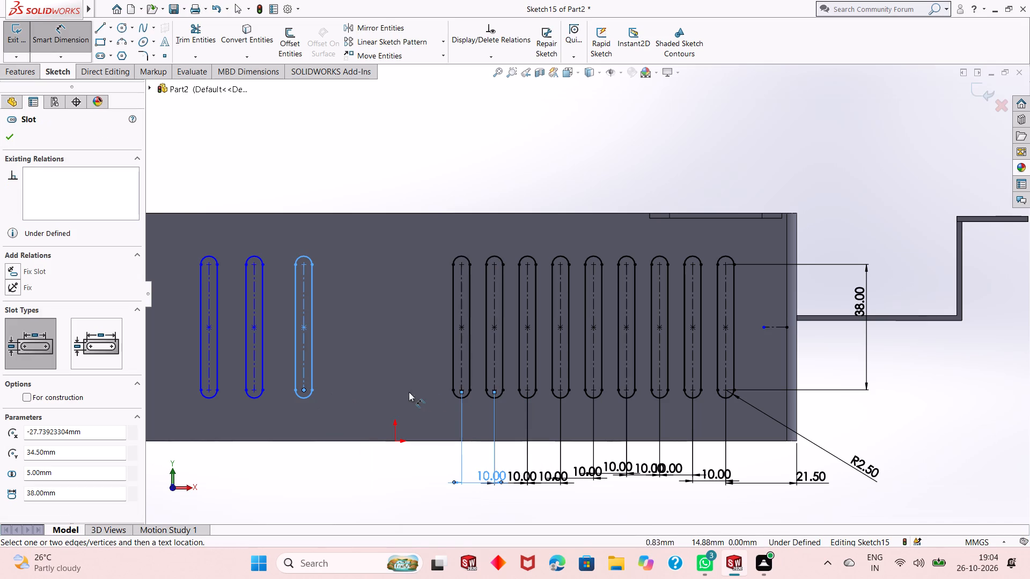
left_click(461, 389)
left_click(433, 483)
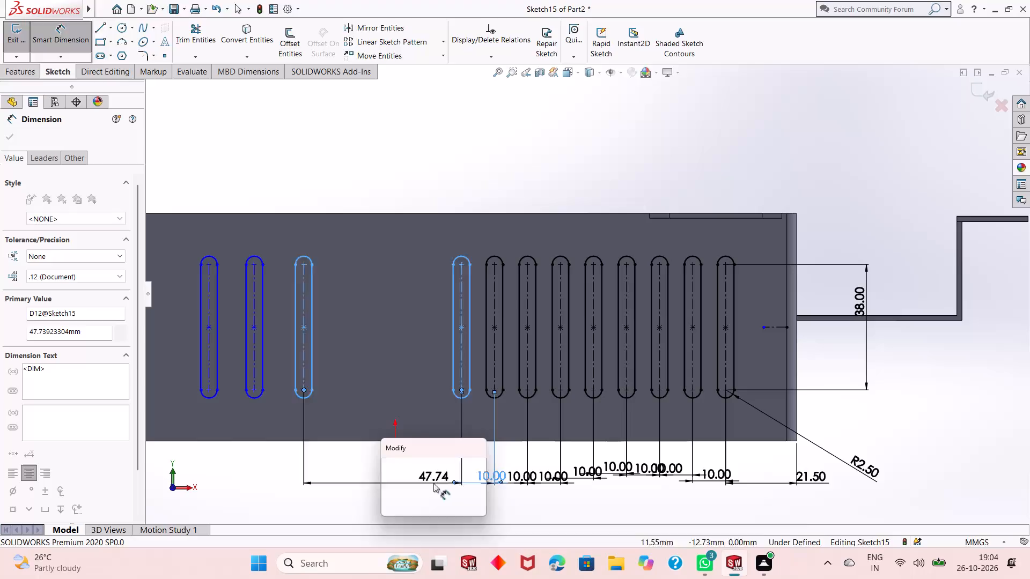
type("10")
key("Return")
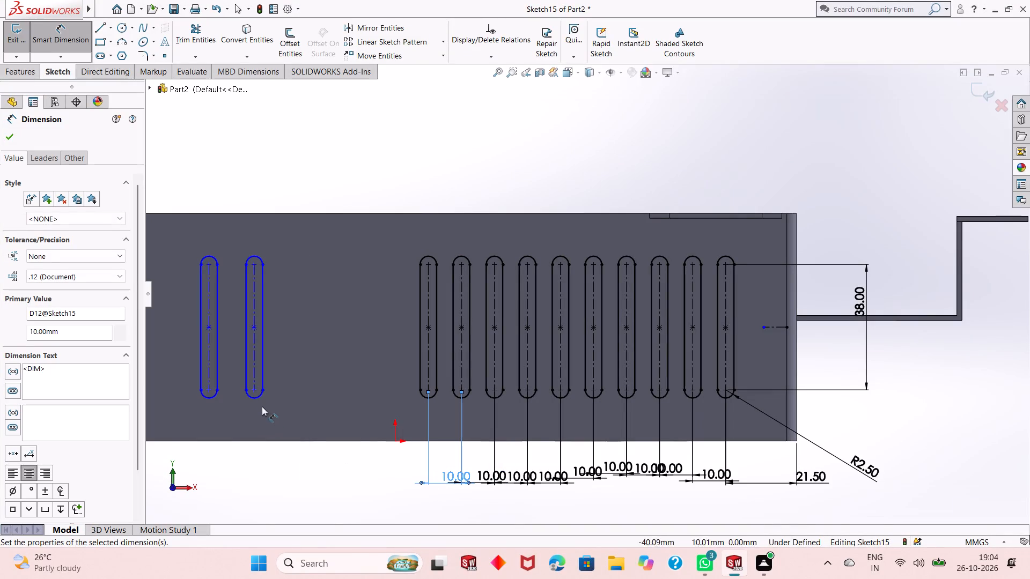
left_click(253, 390)
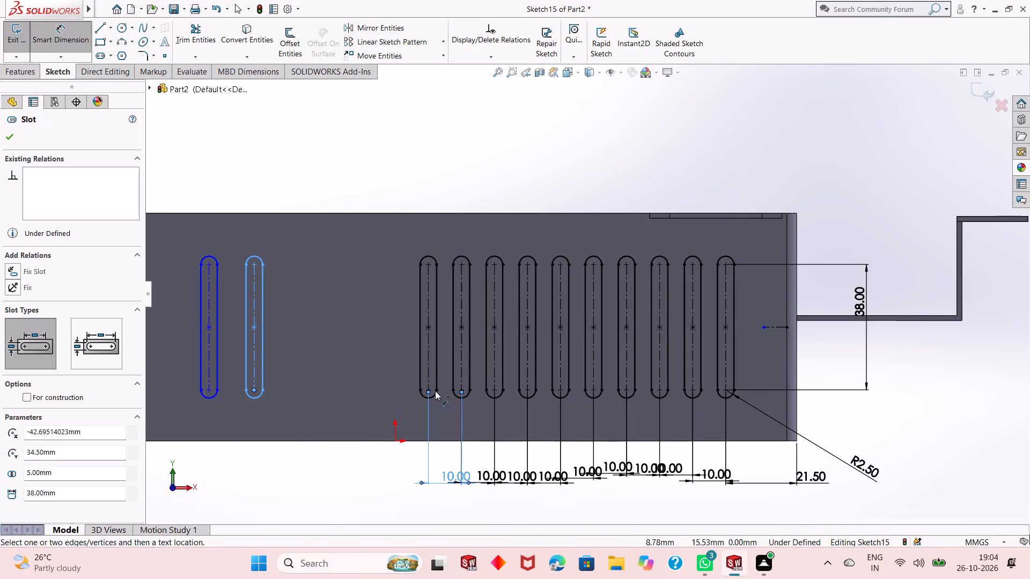
left_click(431, 389)
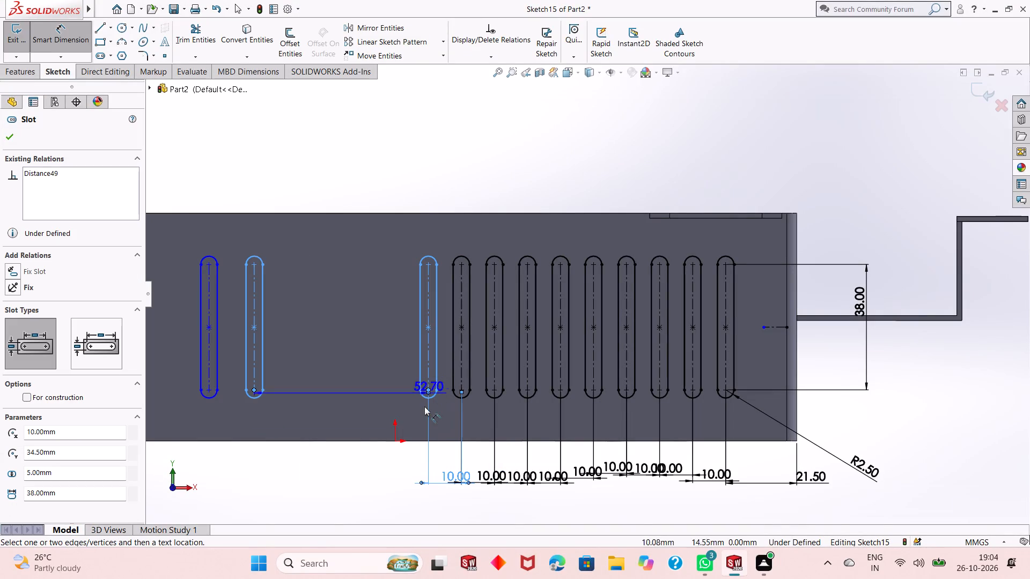
left_click(398, 484)
type("10")
key("Return")
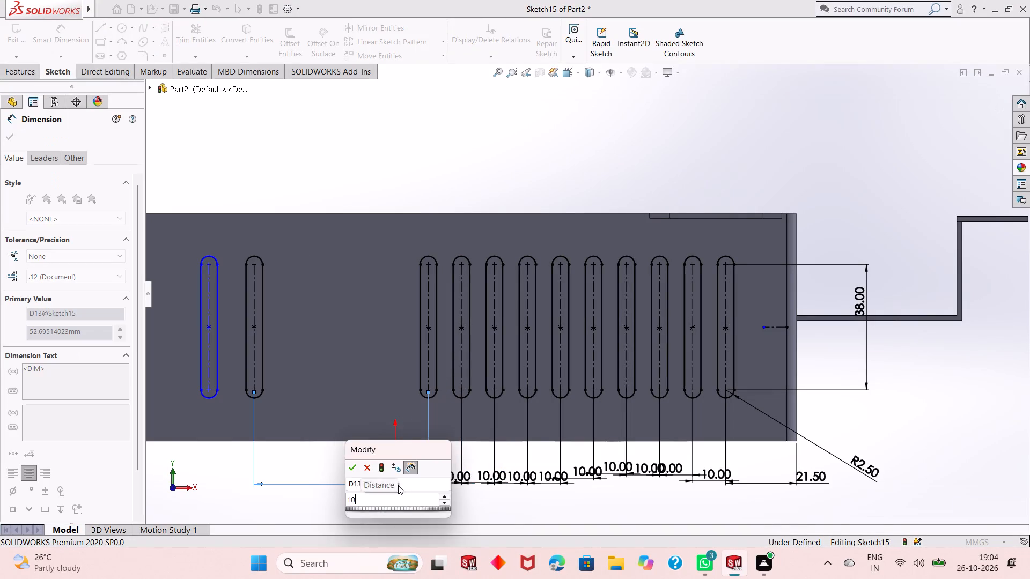
Dimension the spacing between the lower arc centres of the eleventh and twelfth slots as 10 mm and finish dimensioning.
left_click(210, 388)
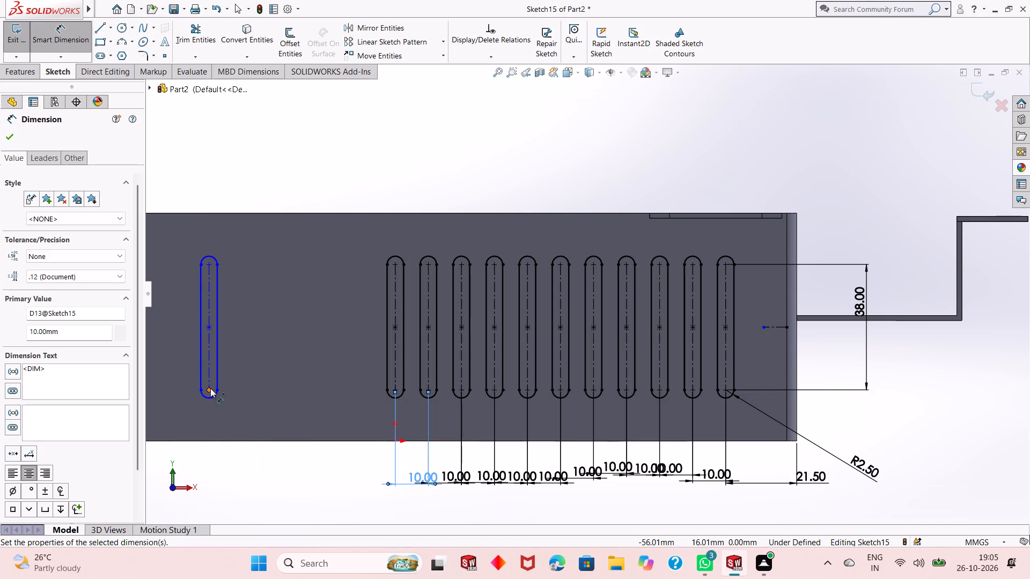
left_click(395, 388)
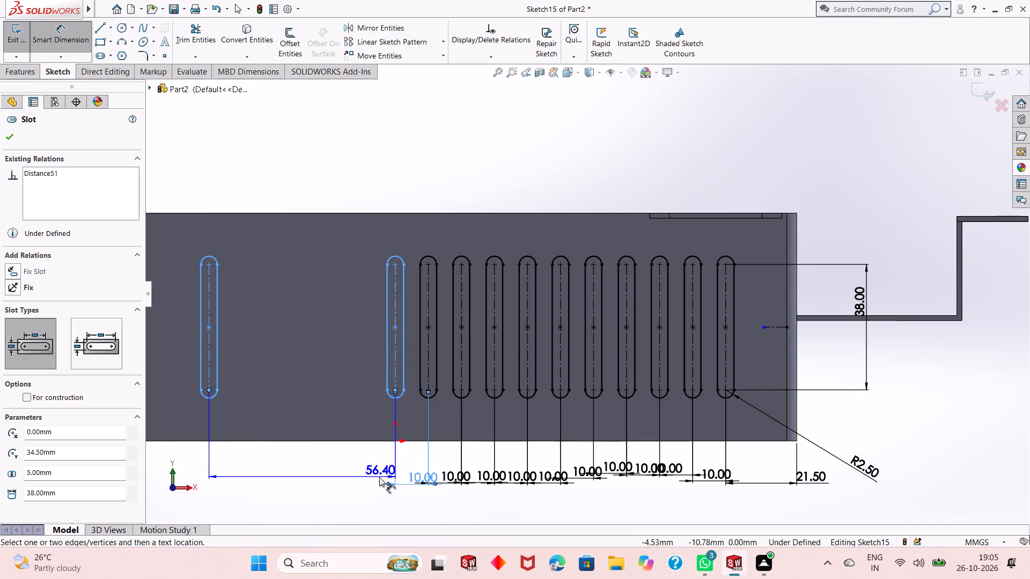
left_click(377, 484)
type("10")
key("Return")
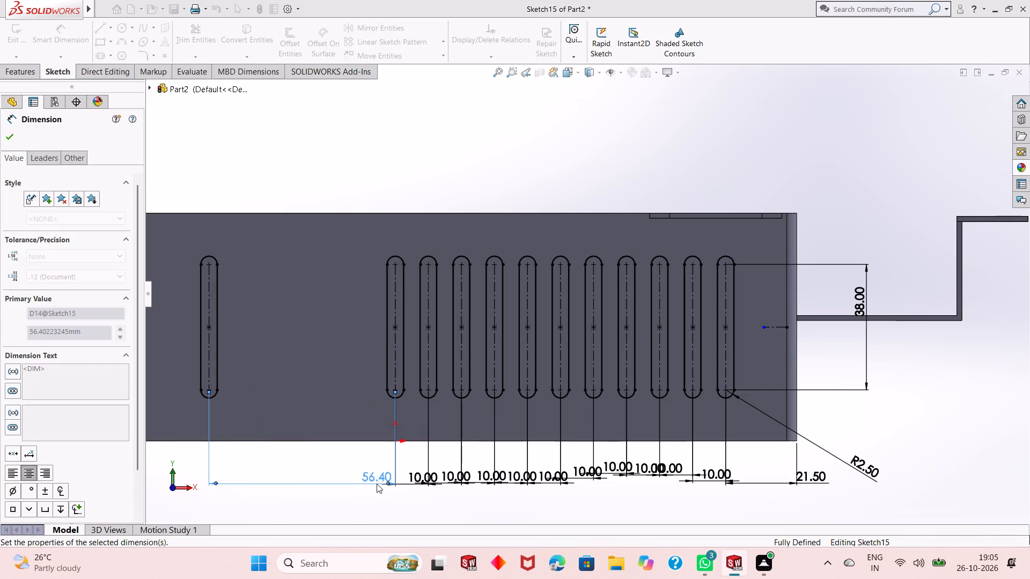
scroll(525, 422, "up", 2)
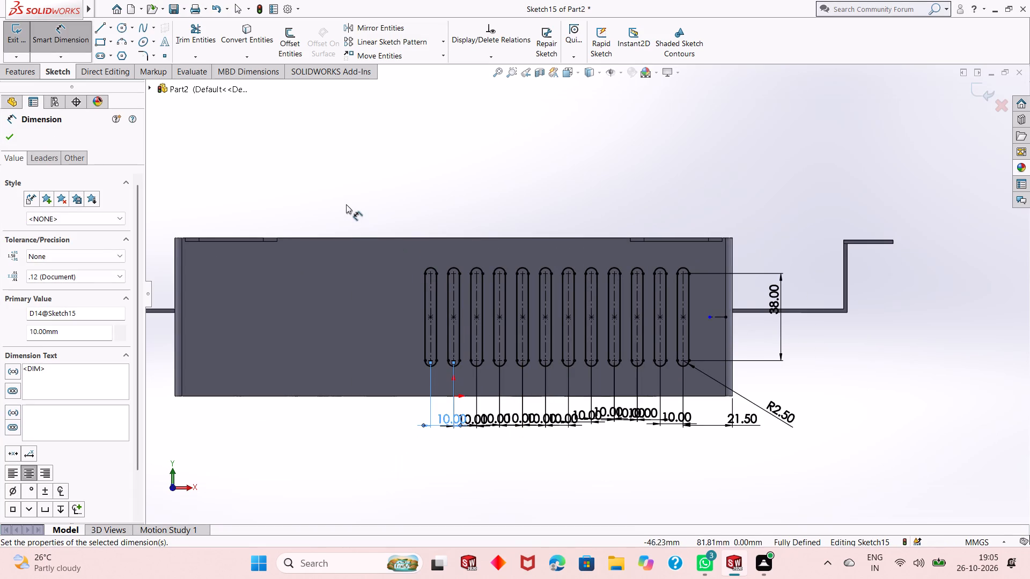
right_click(345, 206)
left_click(370, 241)
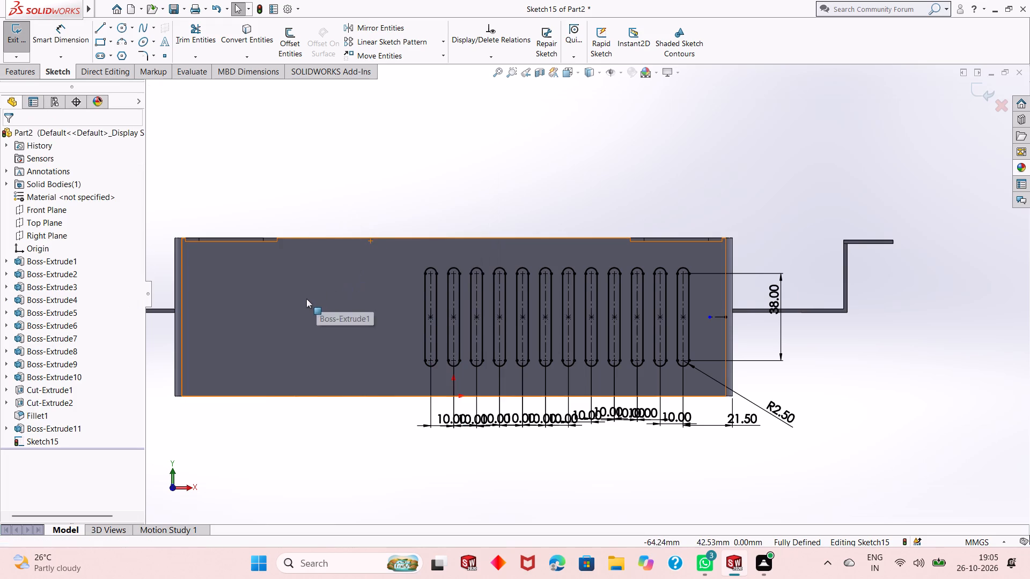
Sketch a vertical straight slot 38 mm long and about 5.8 mm wide beyond the twelfth slot, level with the row, centred at X about -24.8 mm.
scroll(306, 299, "up", 1)
scroll(329, 287, "down", 2)
scroll(467, 307, "down", 1)
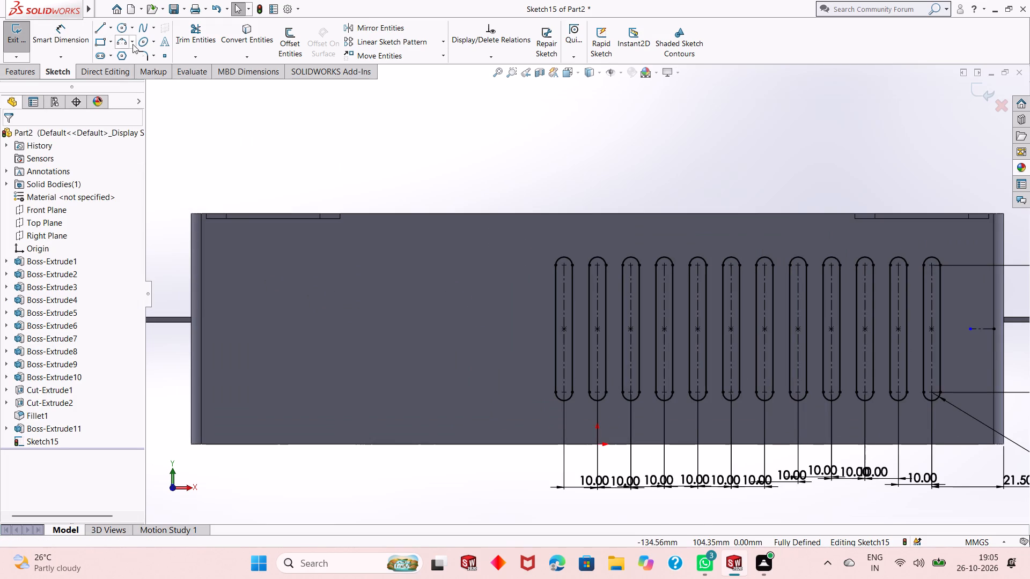
left_click(102, 56)
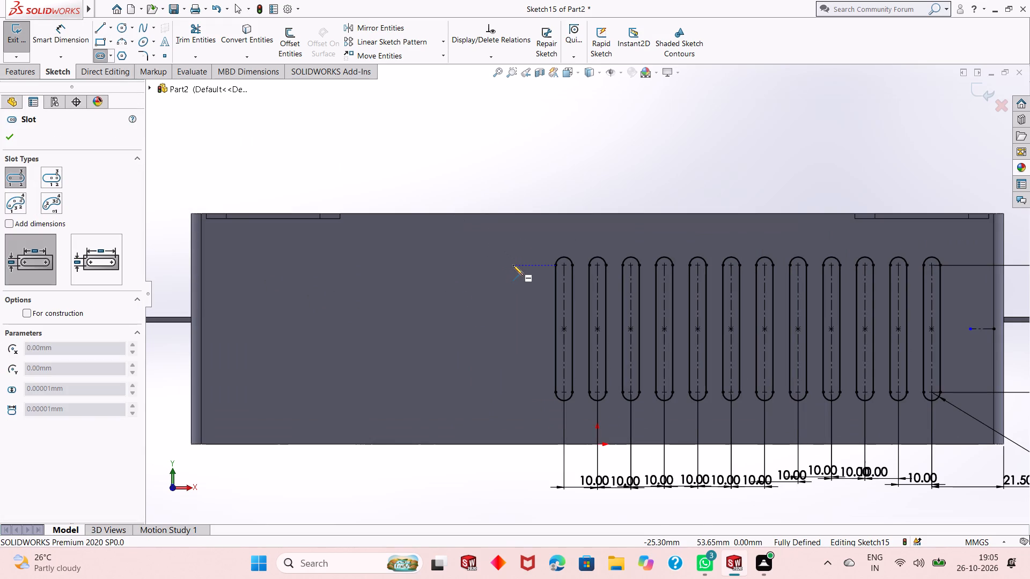
left_click(514, 266)
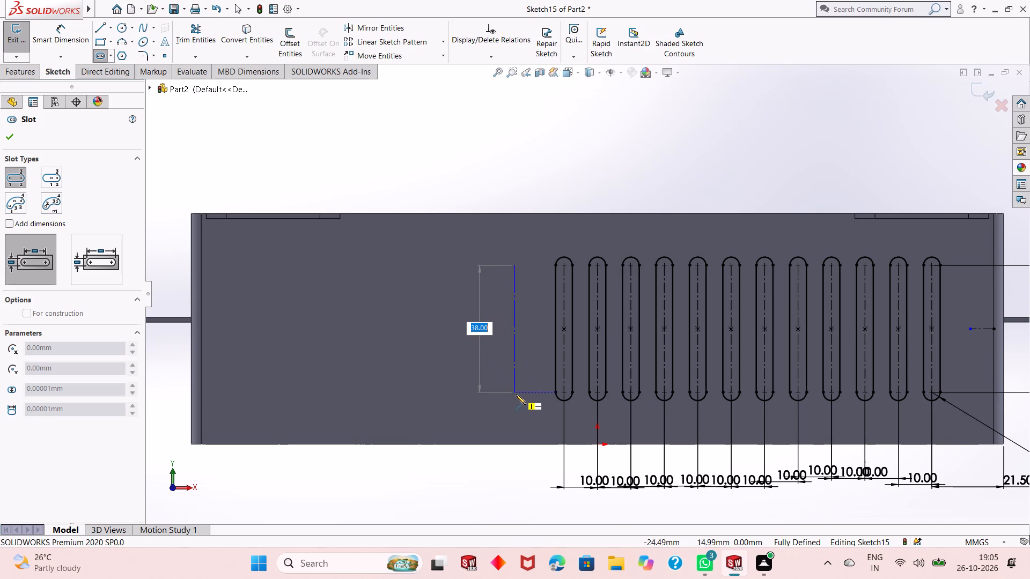
left_click(516, 395)
left_click(524, 380)
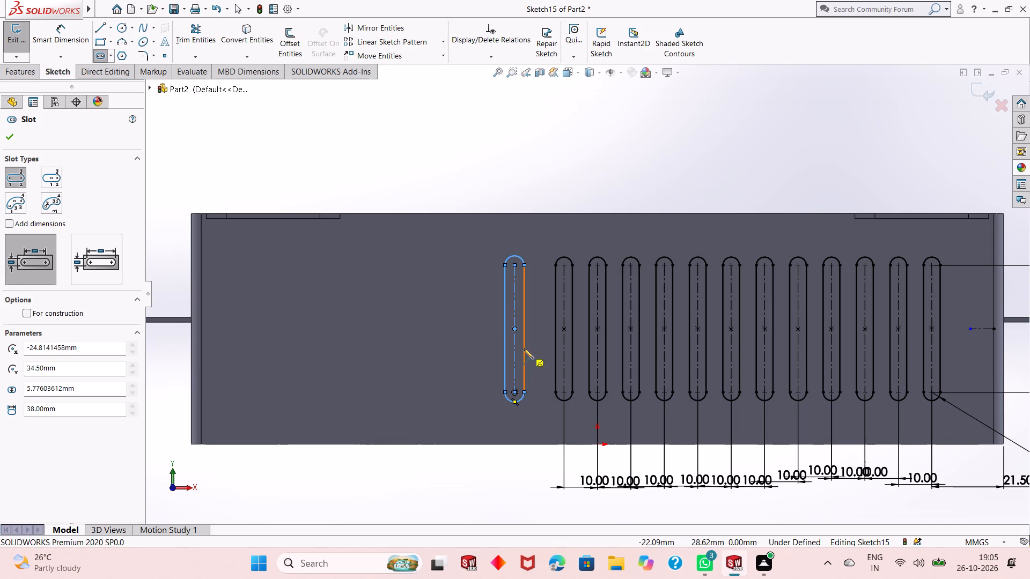
Sketch another vertical straight slot 38 mm long and about 4.8 mm wide on the row's undimensioned side, centred at X about -34.8 mm.
left_click(481, 265)
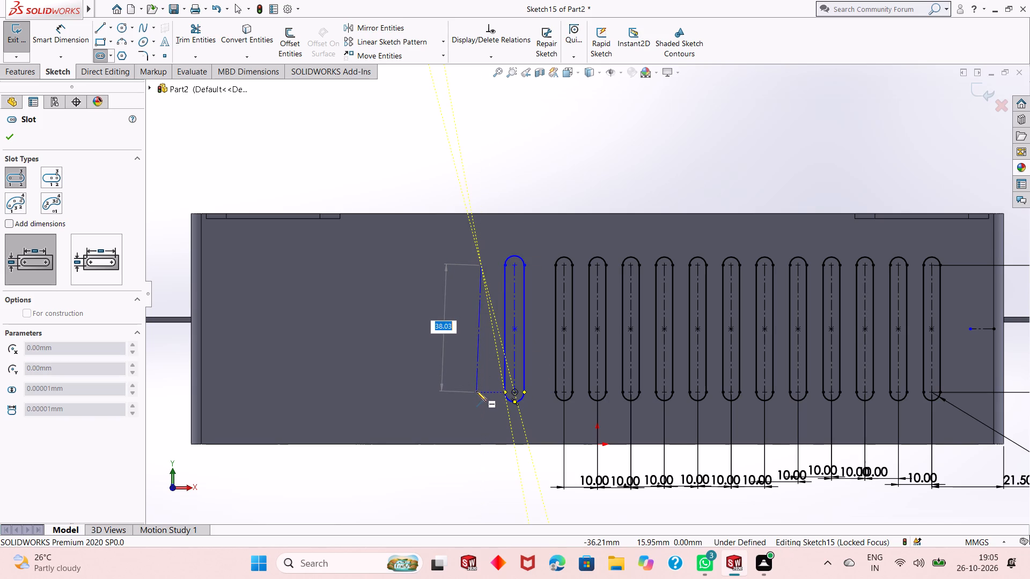
left_click(480, 390)
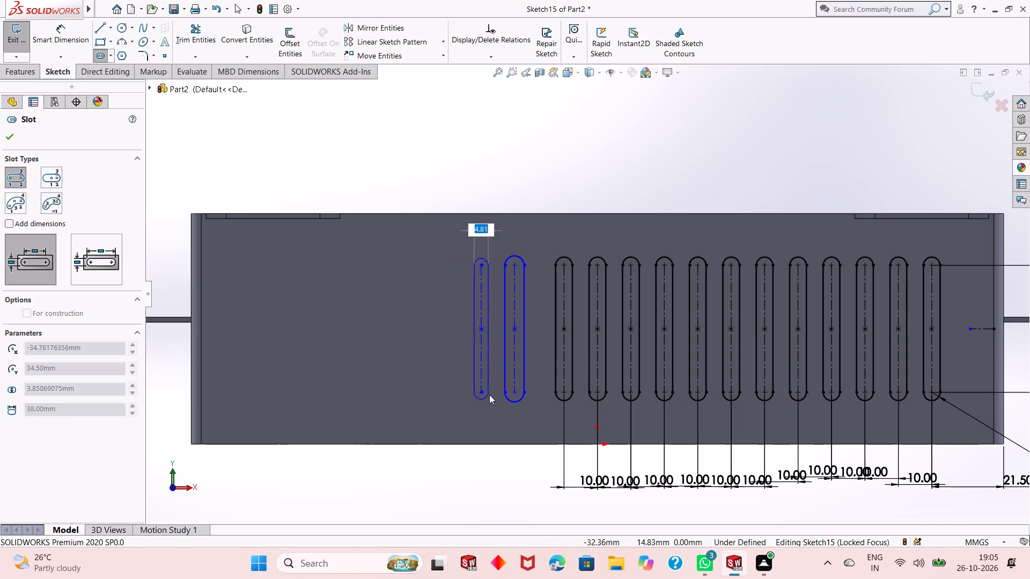
left_click(489, 395)
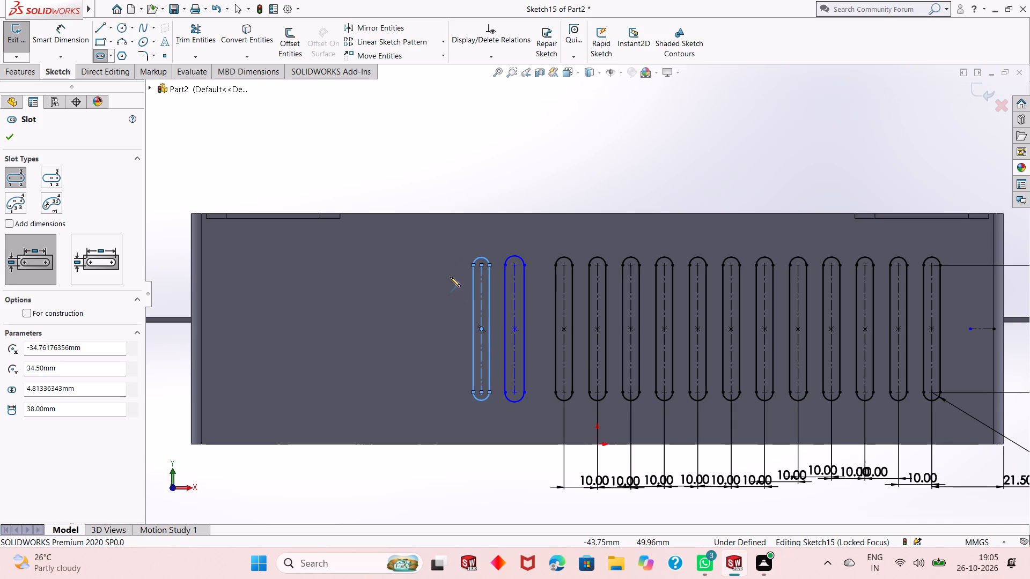
Sketch two more 38 mm long vertical slots level with the row, about 5.8 mm wide at X -44.2 mm and 6.4 mm wide at X -55.1 mm.
left_click(450, 265)
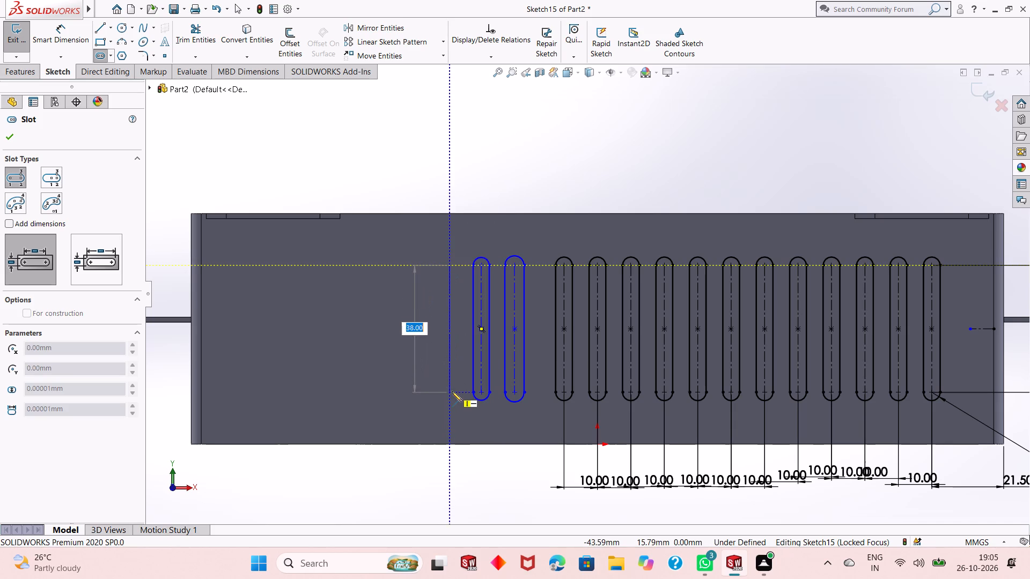
left_click(452, 391)
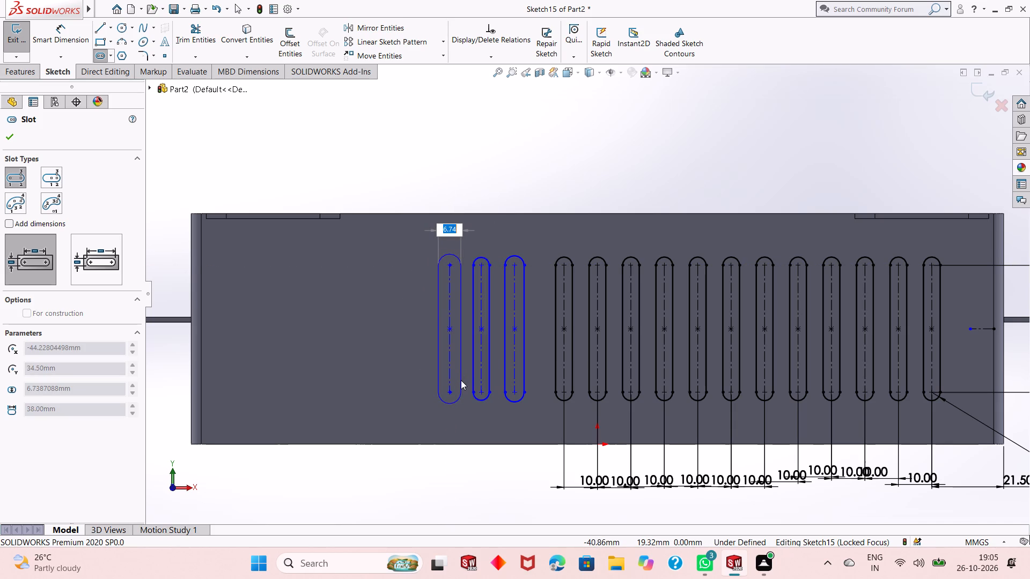
left_click(459, 382)
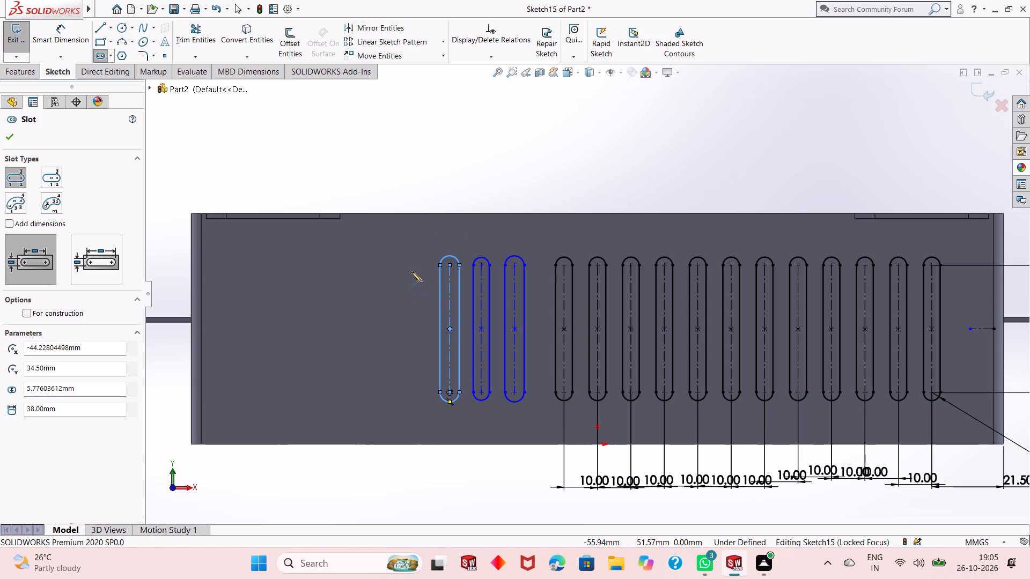
left_click(413, 264)
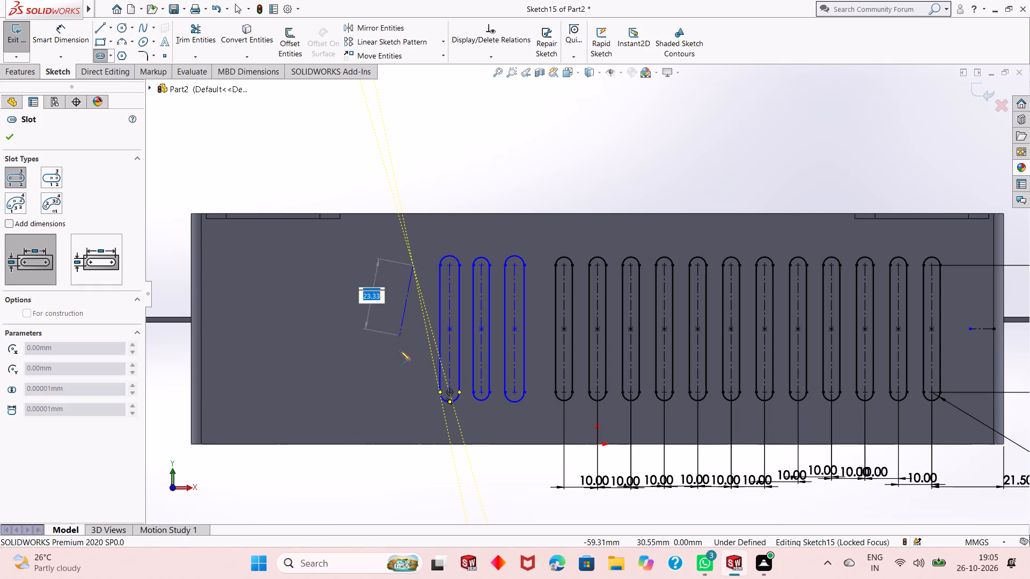
left_click(415, 392)
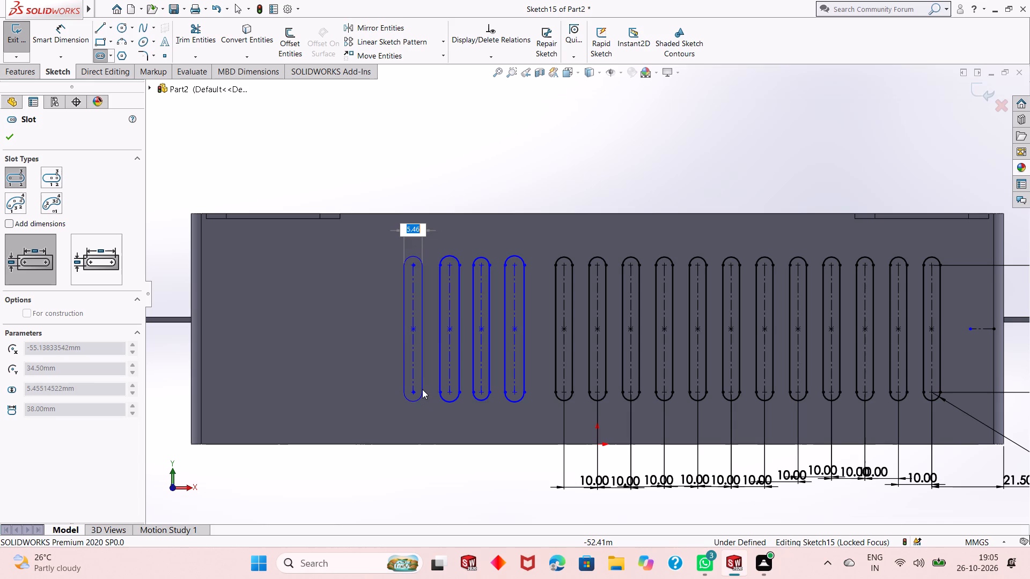
left_click(424, 389)
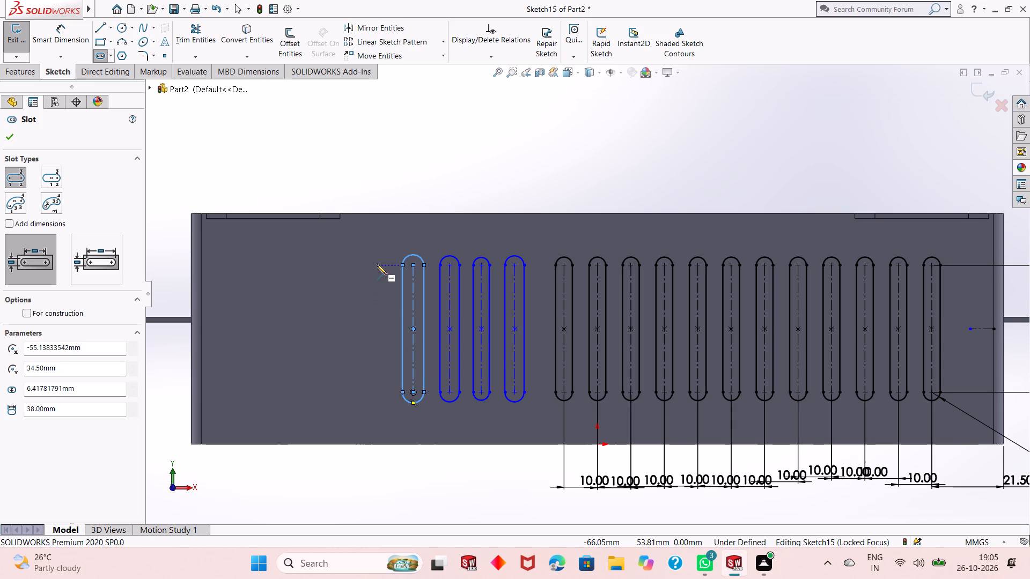
Sketch two further 38 mm long vertical slots, about 5.1 mm wide at X -66.0 mm and 6.7 mm wide at X -75.7 mm.
left_click(377, 264)
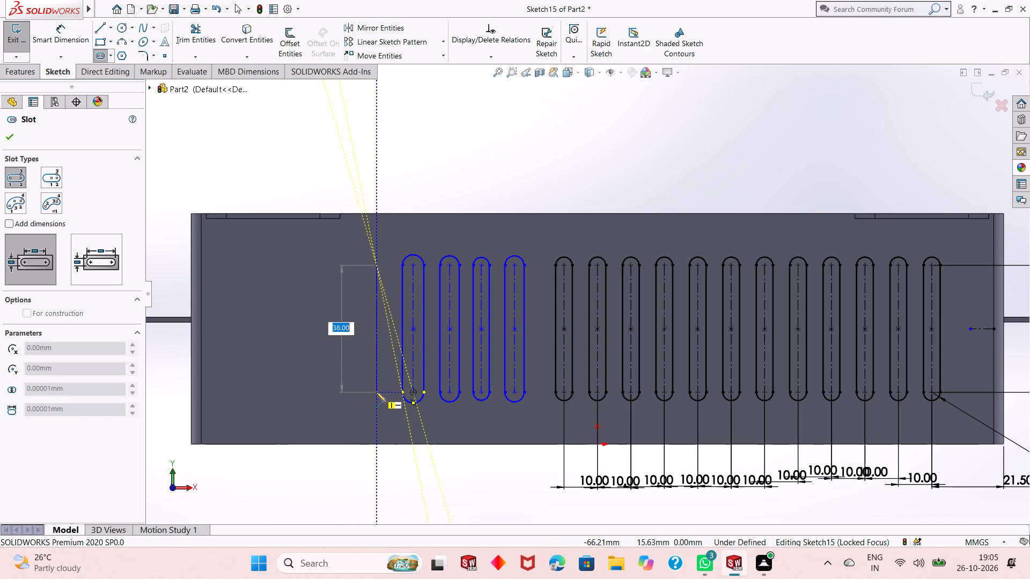
left_click(376, 392)
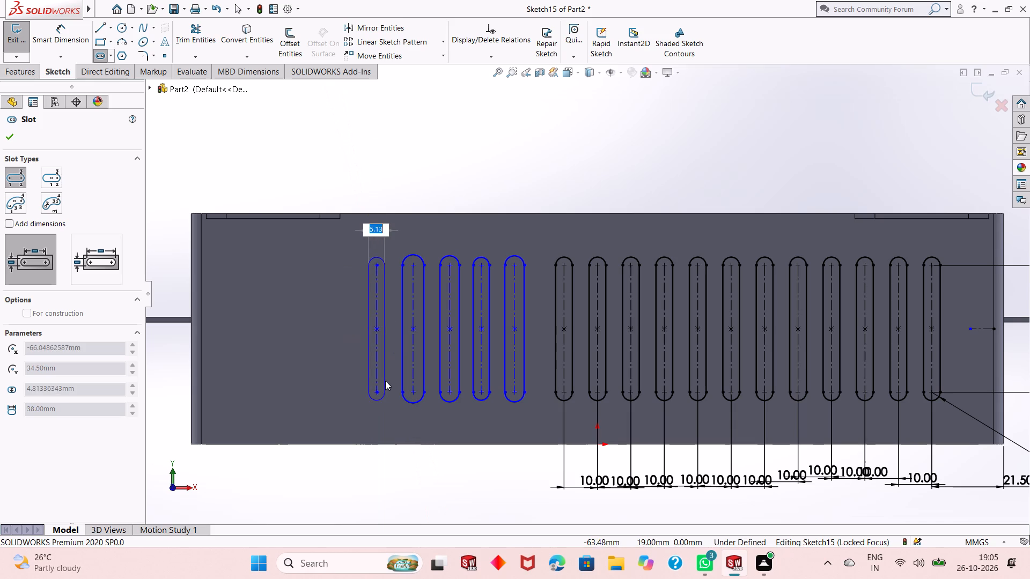
left_click(385, 381)
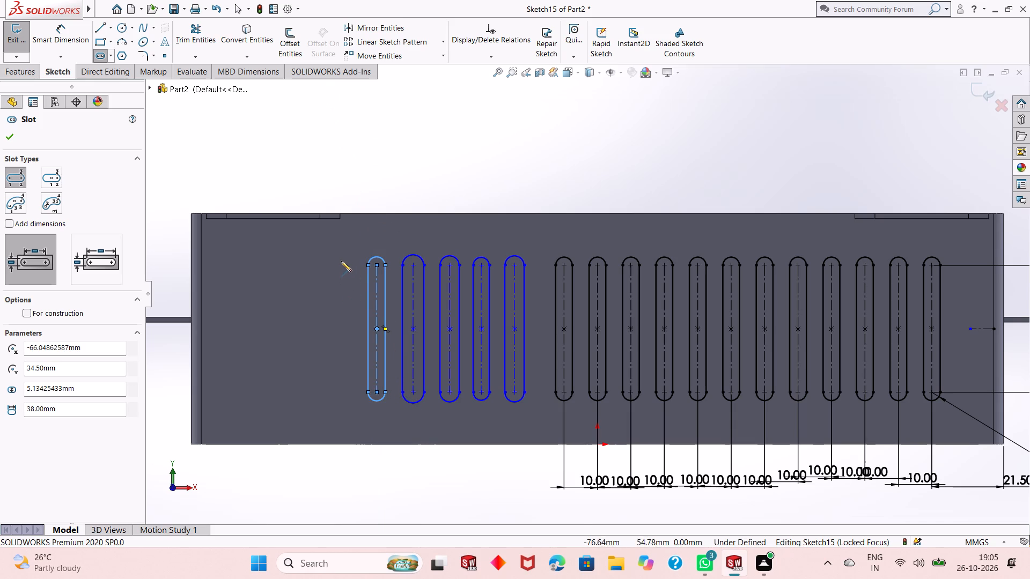
left_click(344, 264)
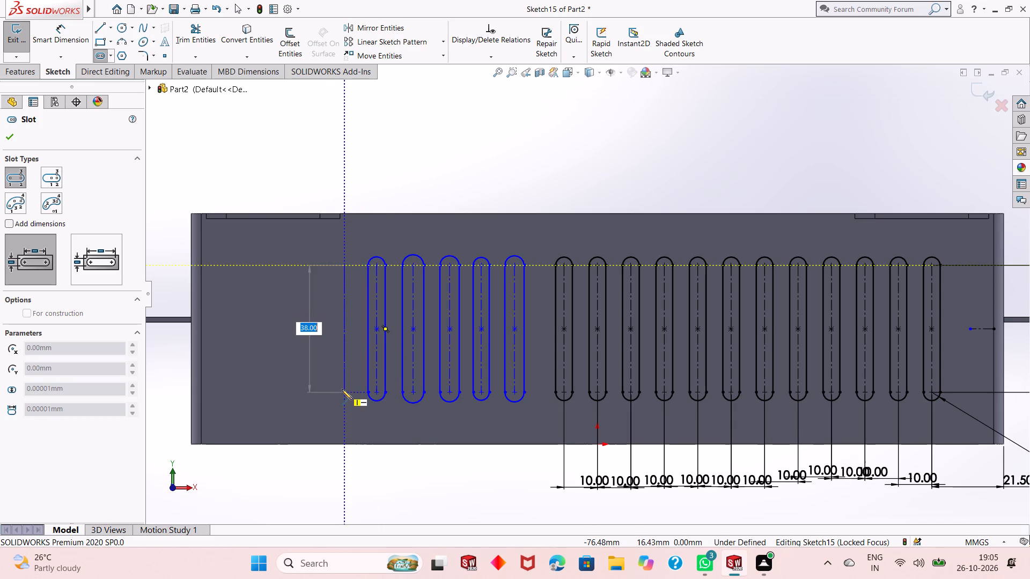
left_click(342, 390)
left_click(356, 367)
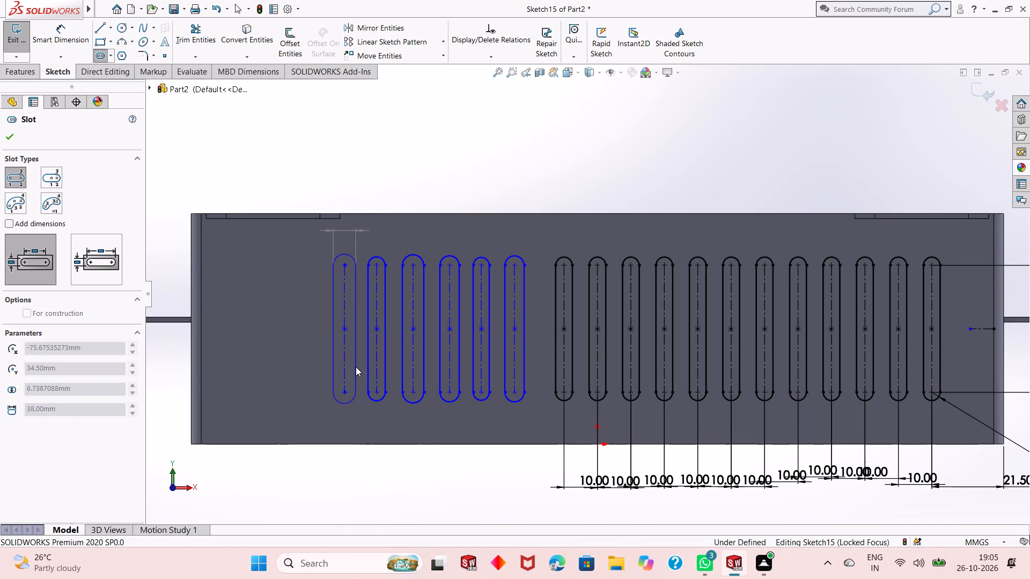
Sketch two further 38 mm long vertical slots, about 5.1 mm wide at X -85.8 mm and 6 mm wide at X -95.6 mm.
left_click(311, 265)
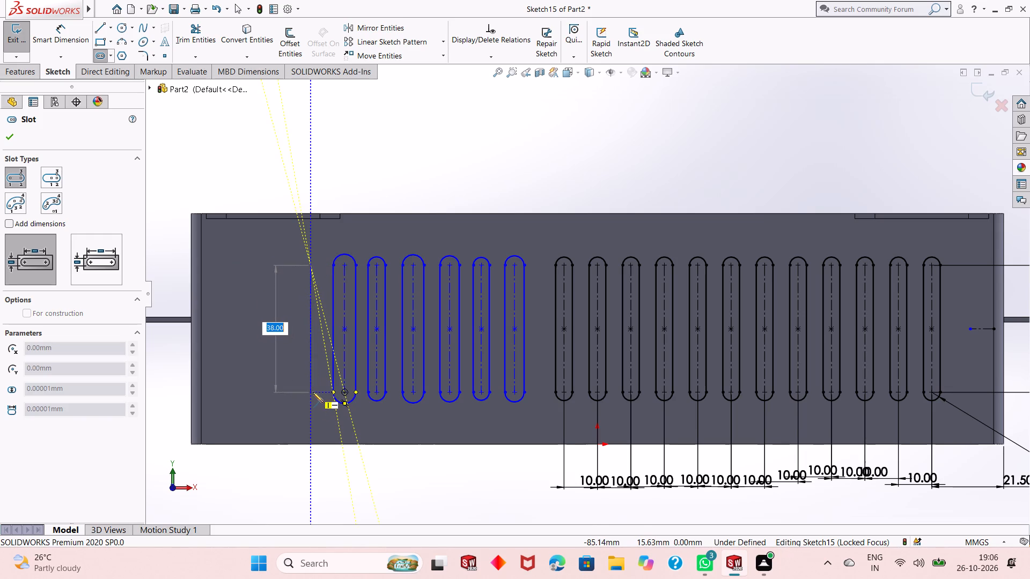
left_click(313, 392)
left_click(319, 375)
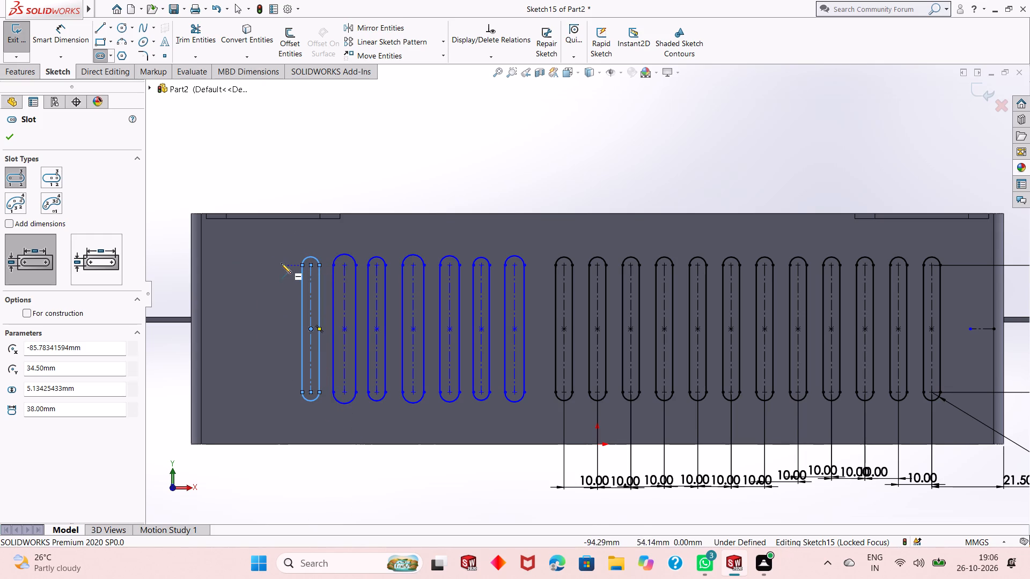
left_click(278, 263)
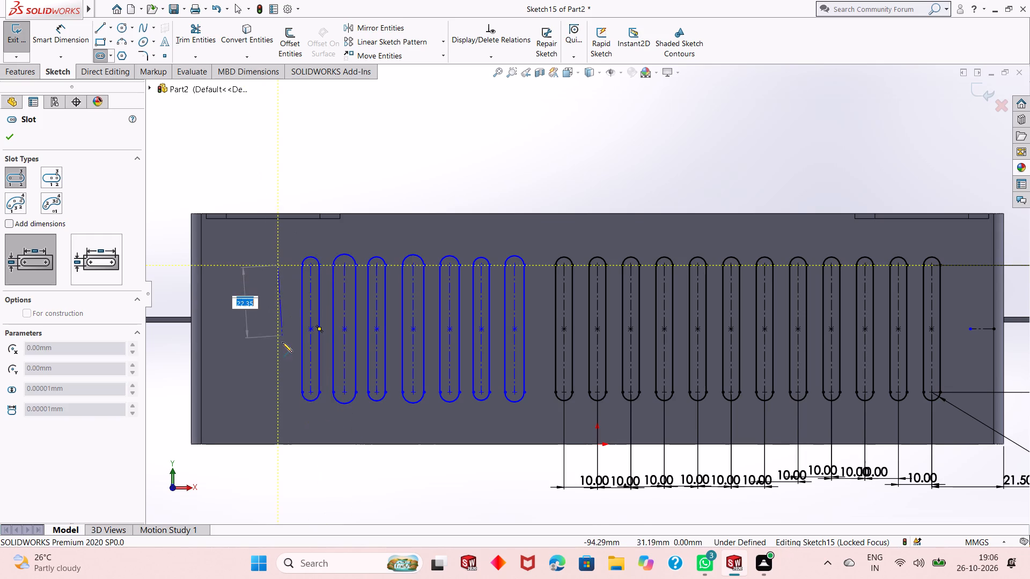
left_click(279, 394)
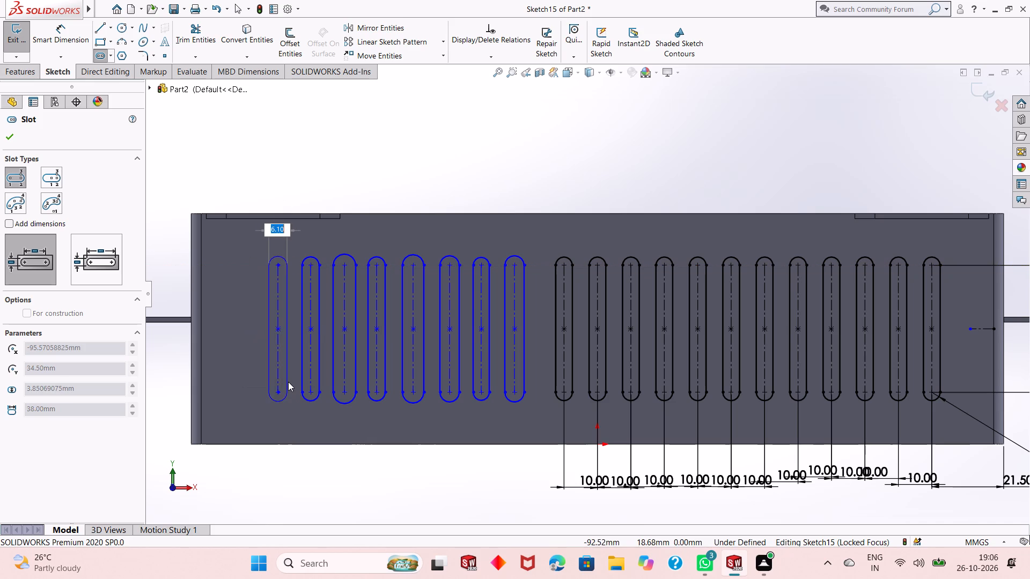
left_click(288, 382)
Sketch the row's last vertical slot, 38 mm long and about 6.4 mm wide, centred at X about -107.1 mm, and finish drawing slots.
left_click(239, 264)
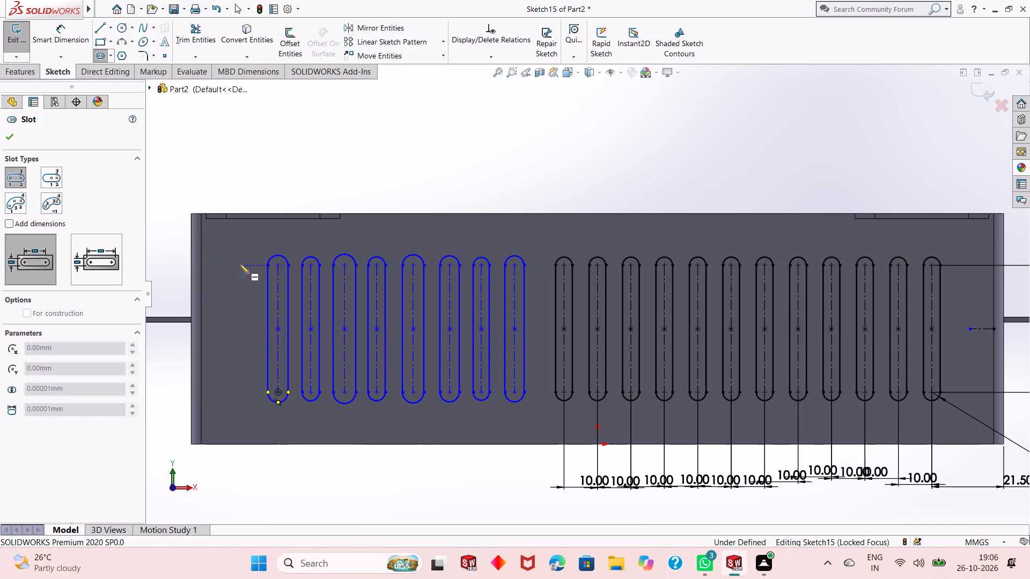
left_click(241, 392)
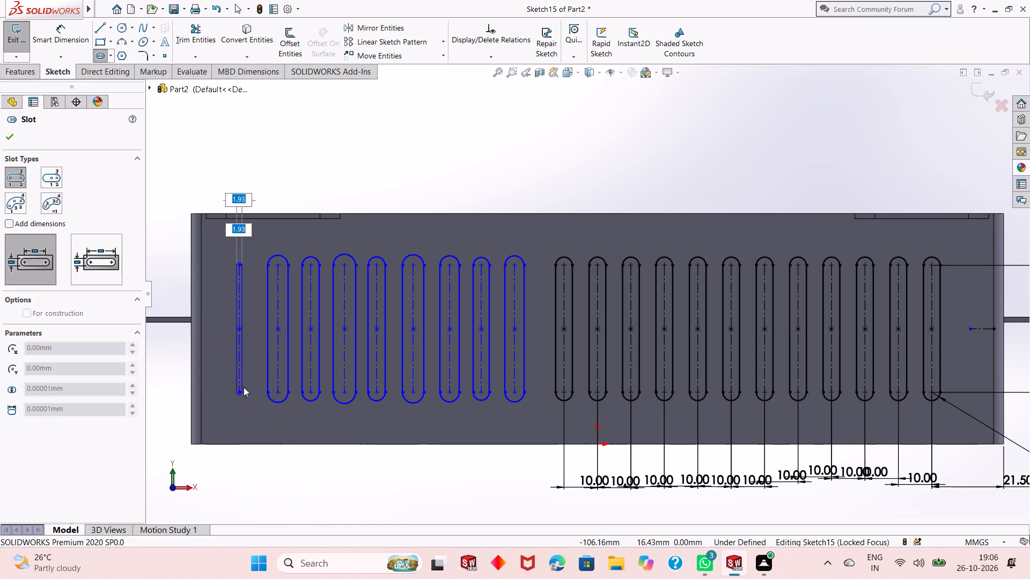
left_click(250, 381)
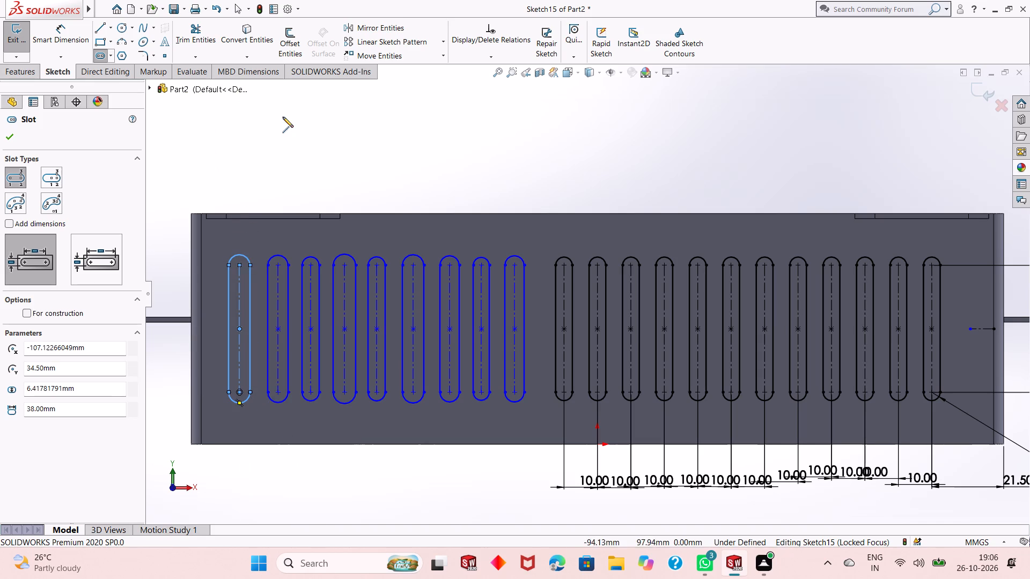
right_click(283, 117)
left_click(295, 122)
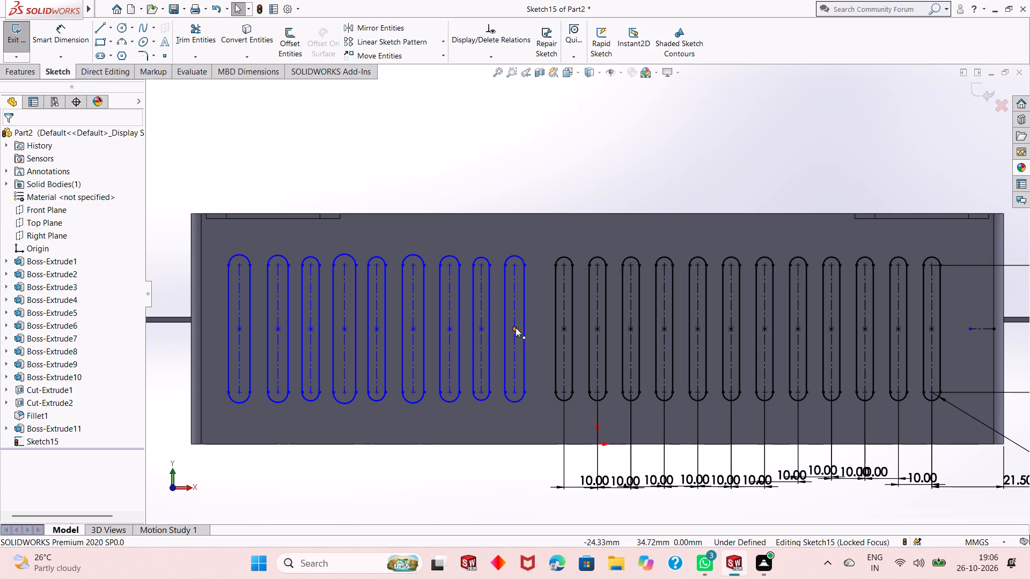
Apply an Equal relation to the centrelines of the twelfth slot and the nine undimensioned slots, keeping the wall face out of the selection.
left_click(517, 302)
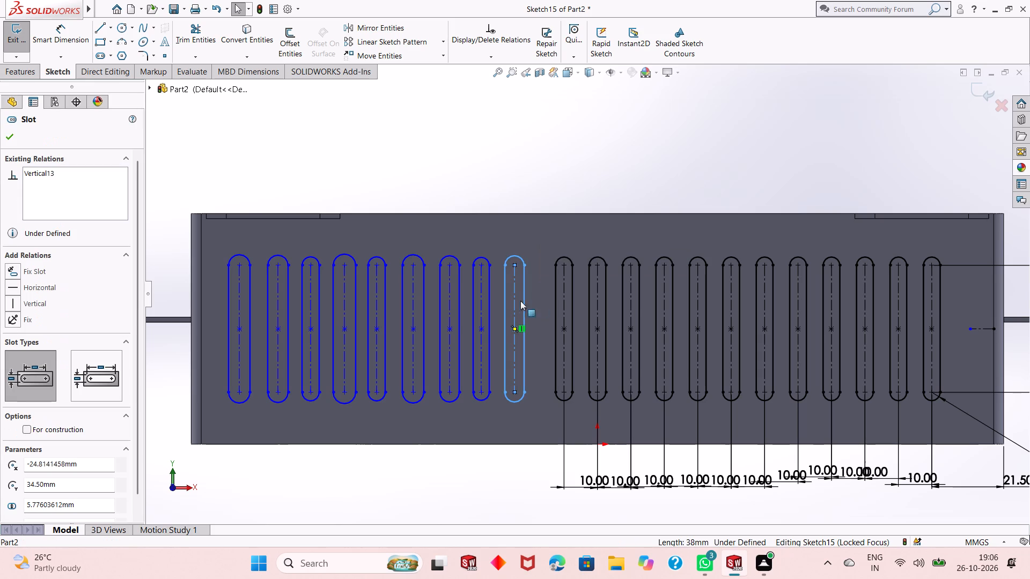
left_click(565, 295, "ctrl")
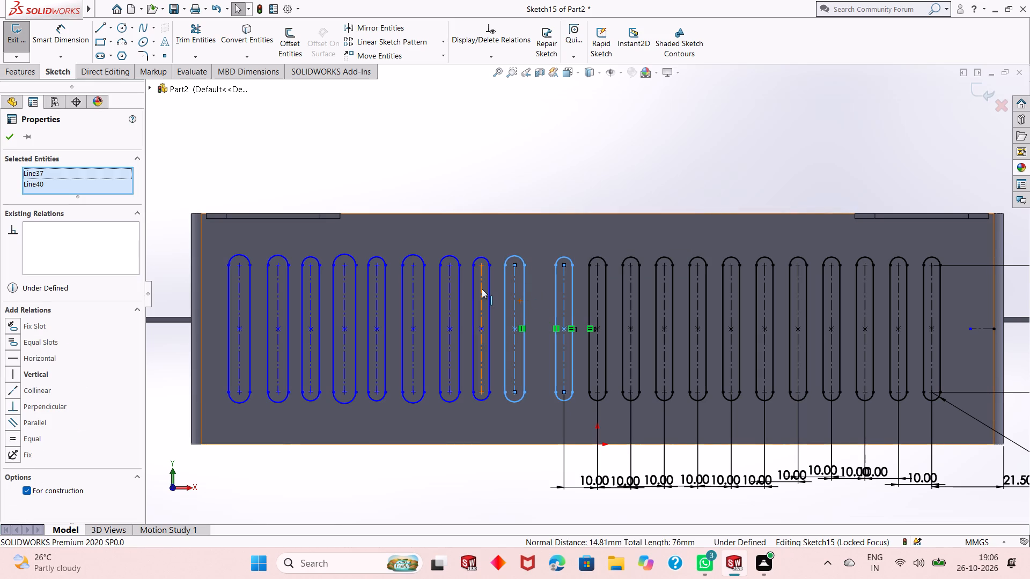
left_click(482, 289, "ctrl")
left_click(446, 305, "ctrl")
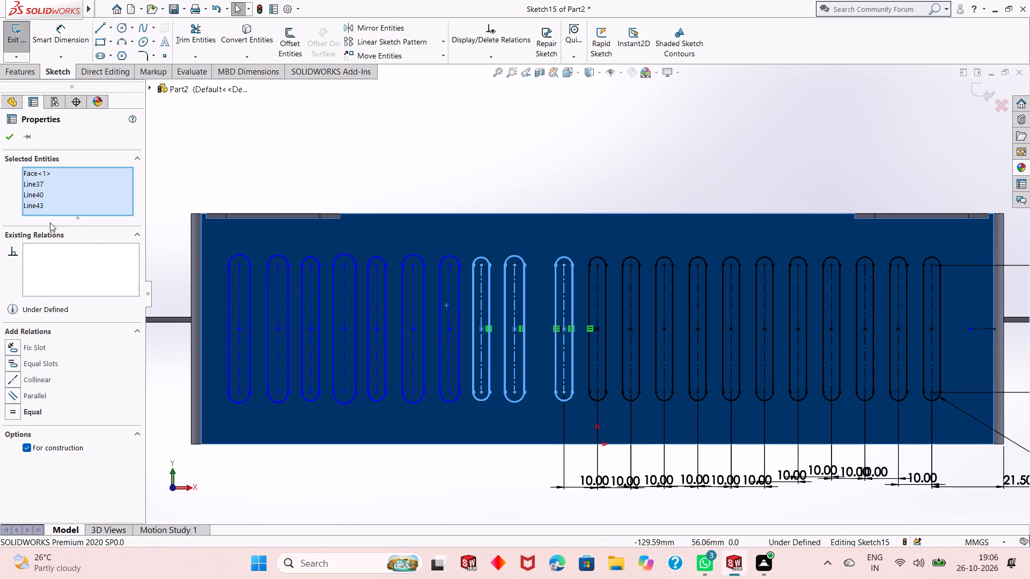
right_click(35, 172)
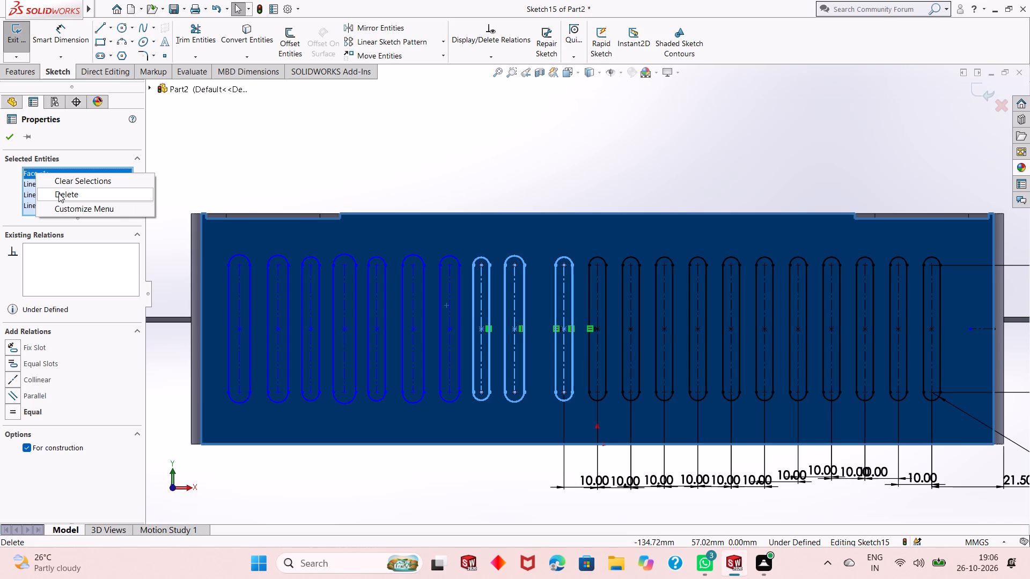
left_click(58, 194)
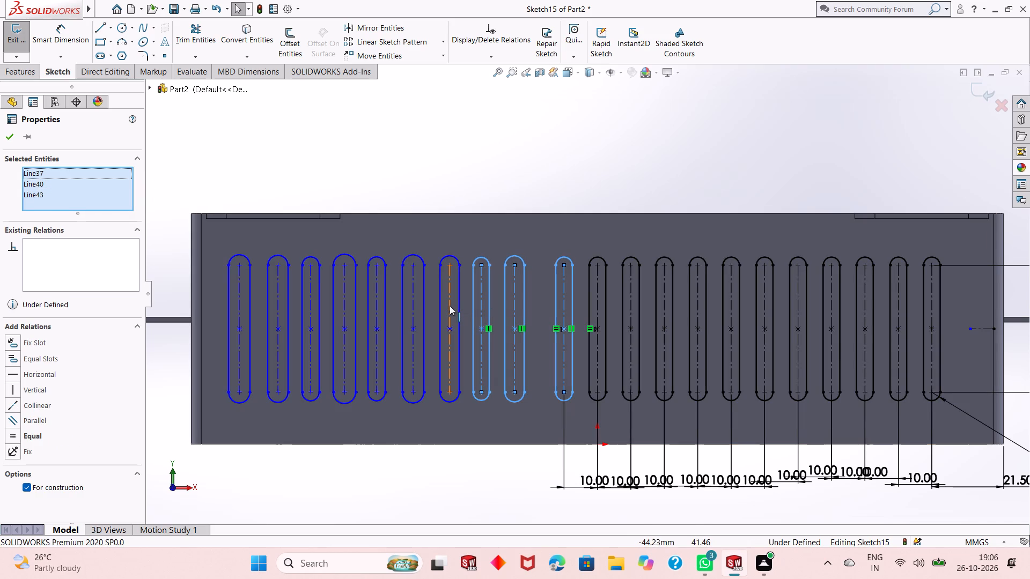
left_click(448, 307, "ctrl")
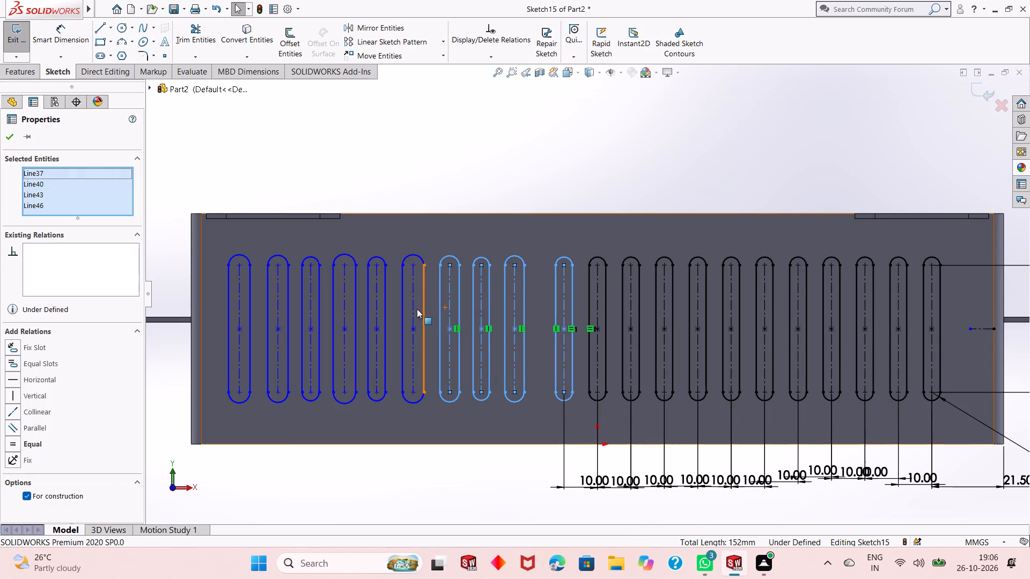
left_click(412, 314, "ctrl")
left_click(379, 318, "ctrl")
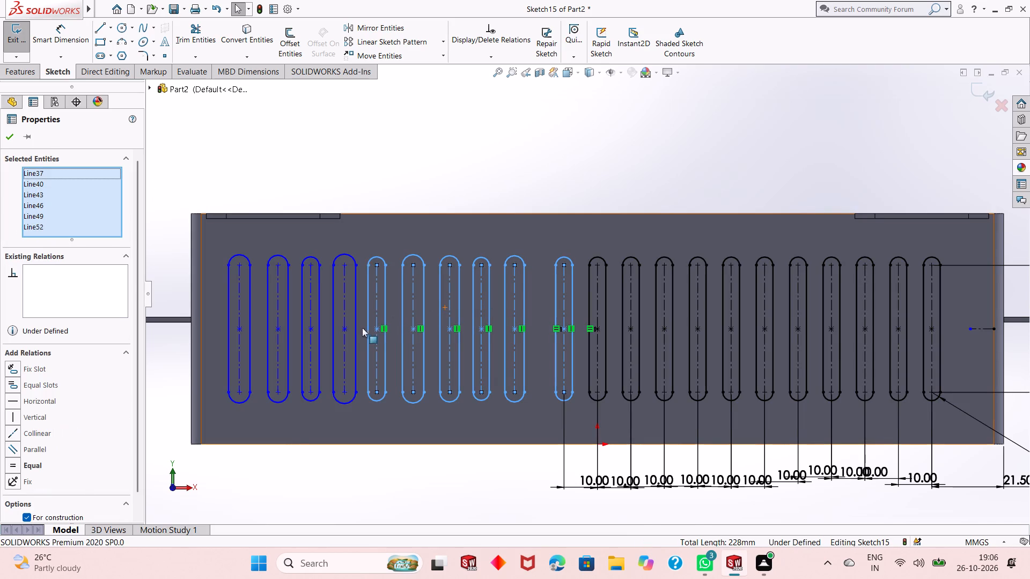
left_click(342, 338, "ctrl")
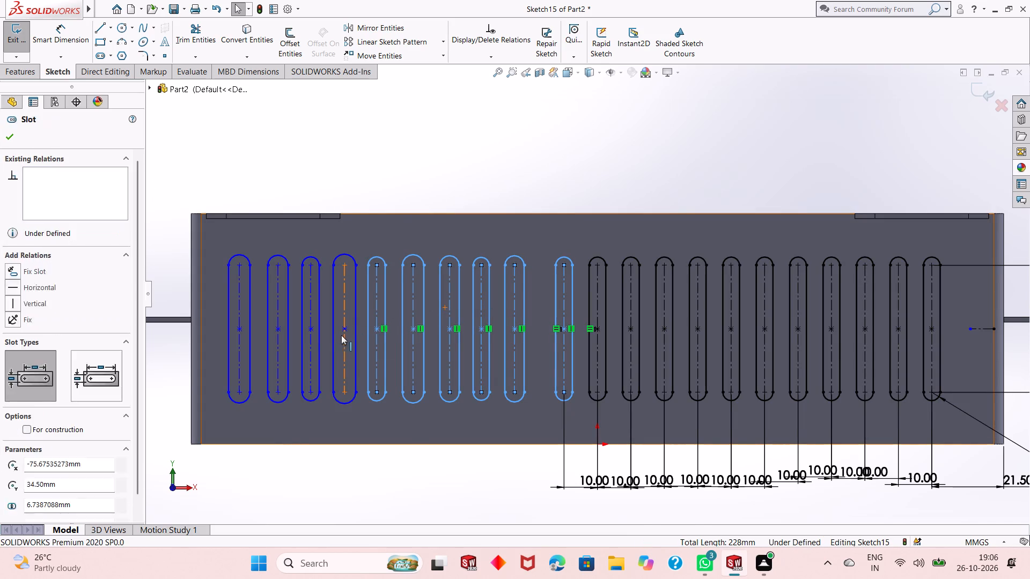
left_click(307, 338, "ctrl")
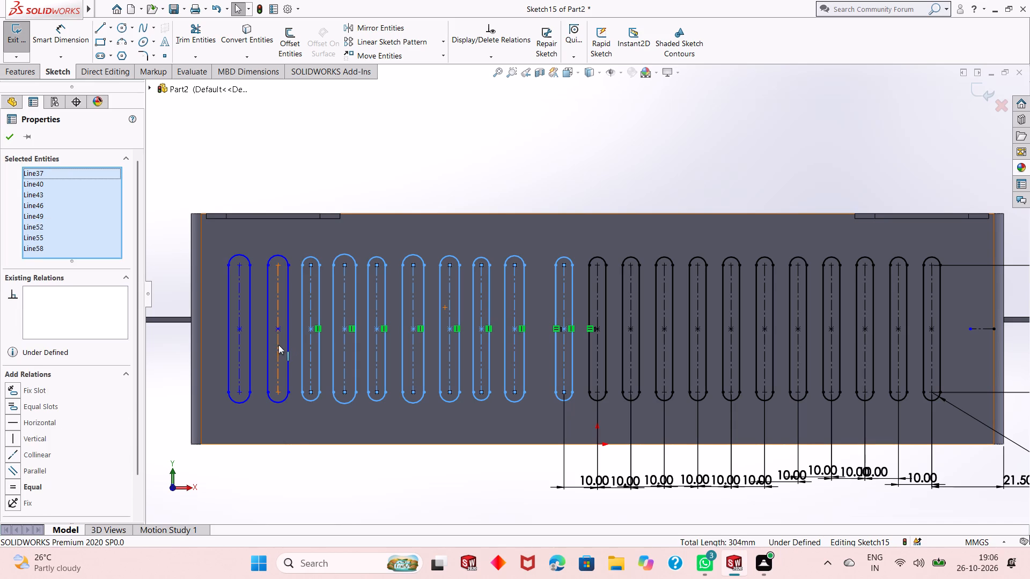
left_click(278, 345, "ctrl")
left_click(242, 352, "ctrl")
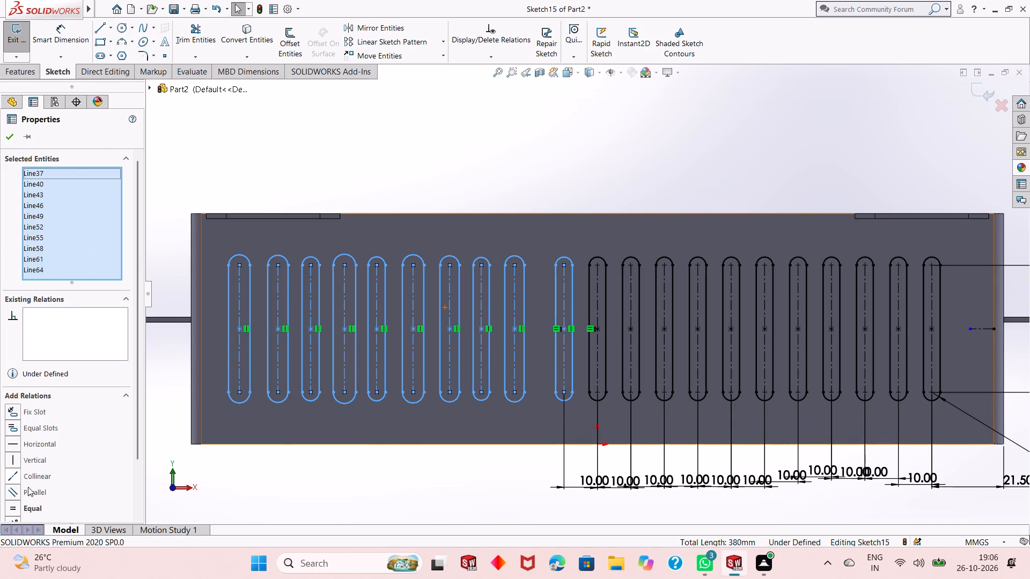
left_click(16, 510)
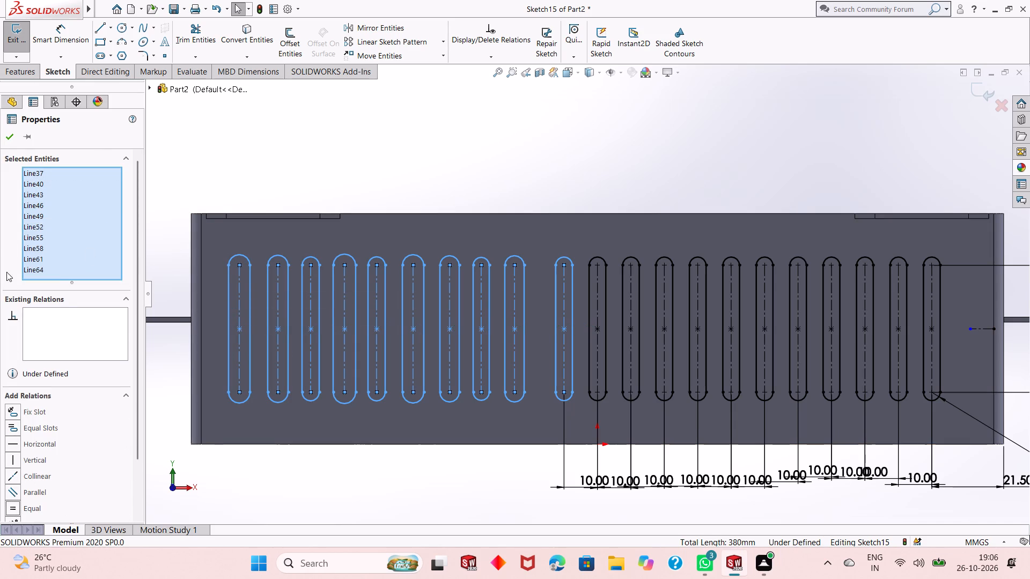
left_click(2, 137)
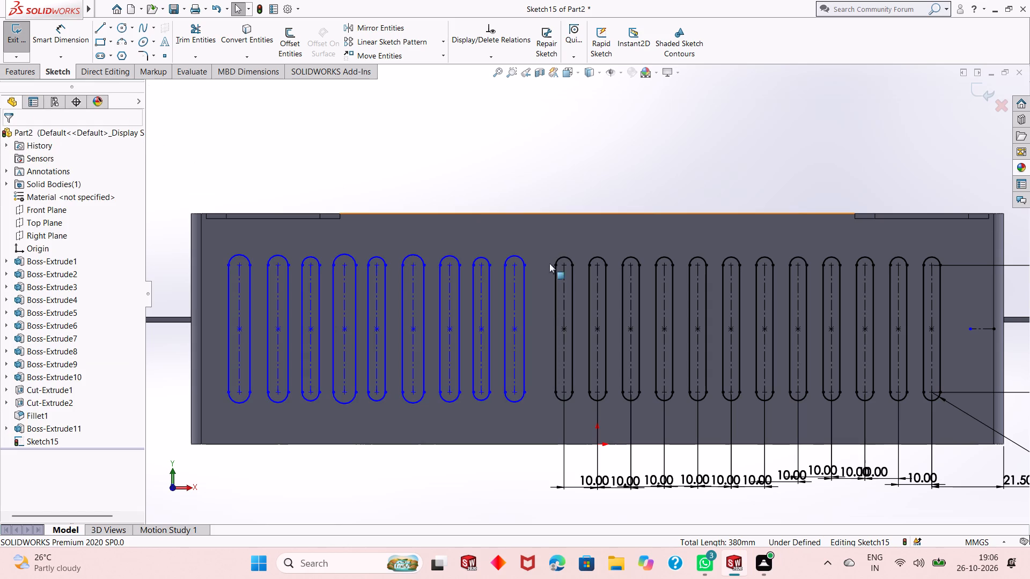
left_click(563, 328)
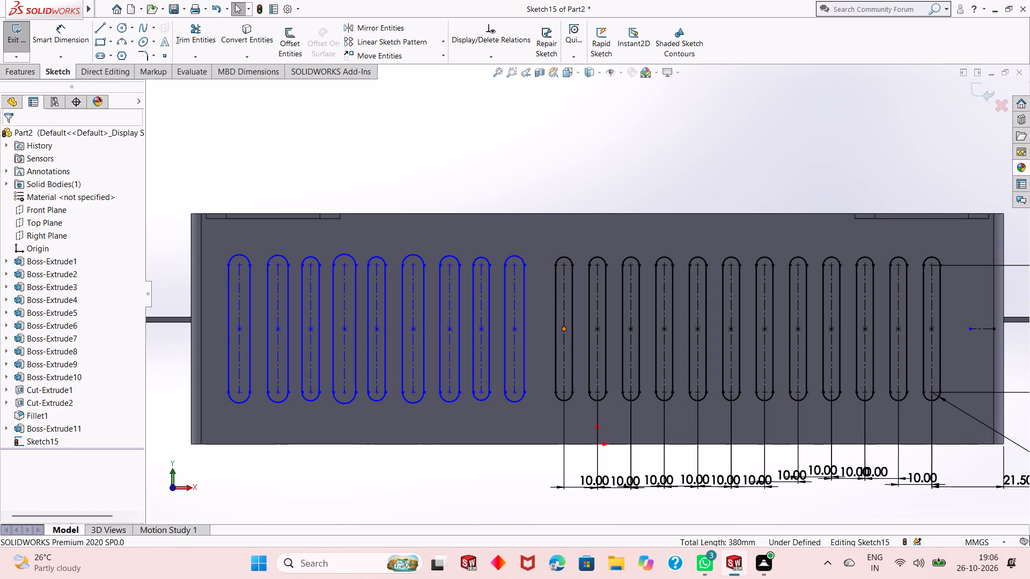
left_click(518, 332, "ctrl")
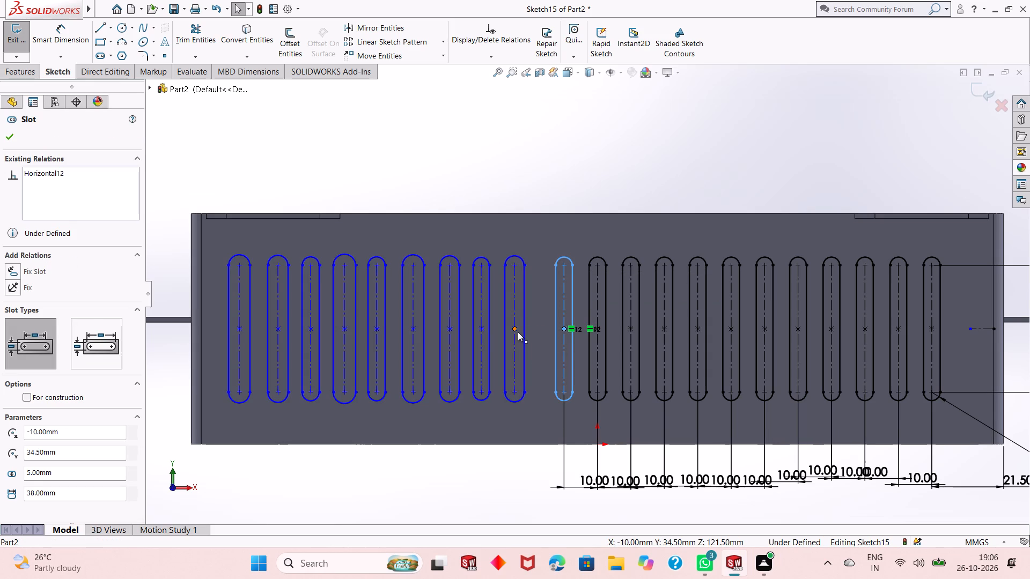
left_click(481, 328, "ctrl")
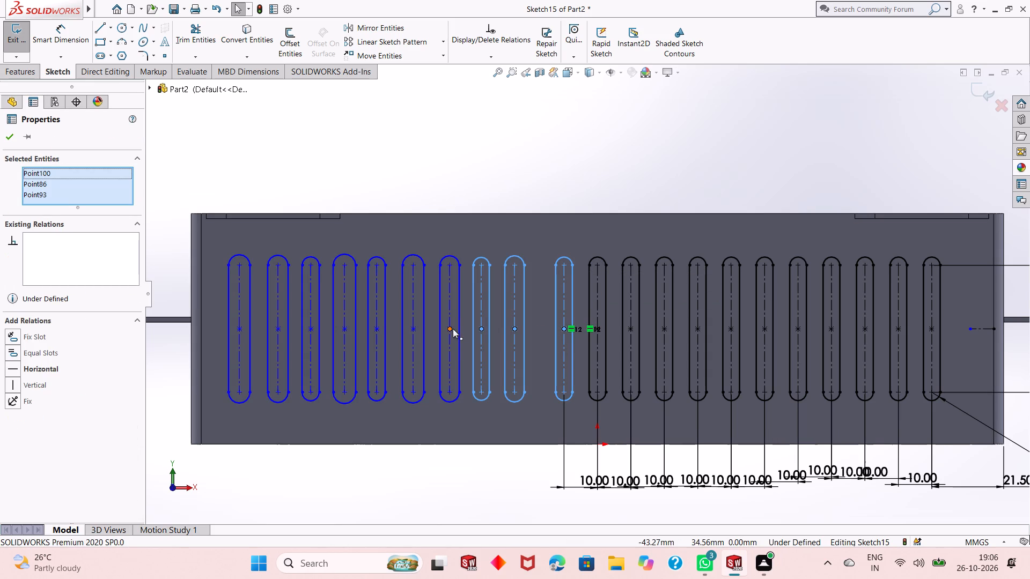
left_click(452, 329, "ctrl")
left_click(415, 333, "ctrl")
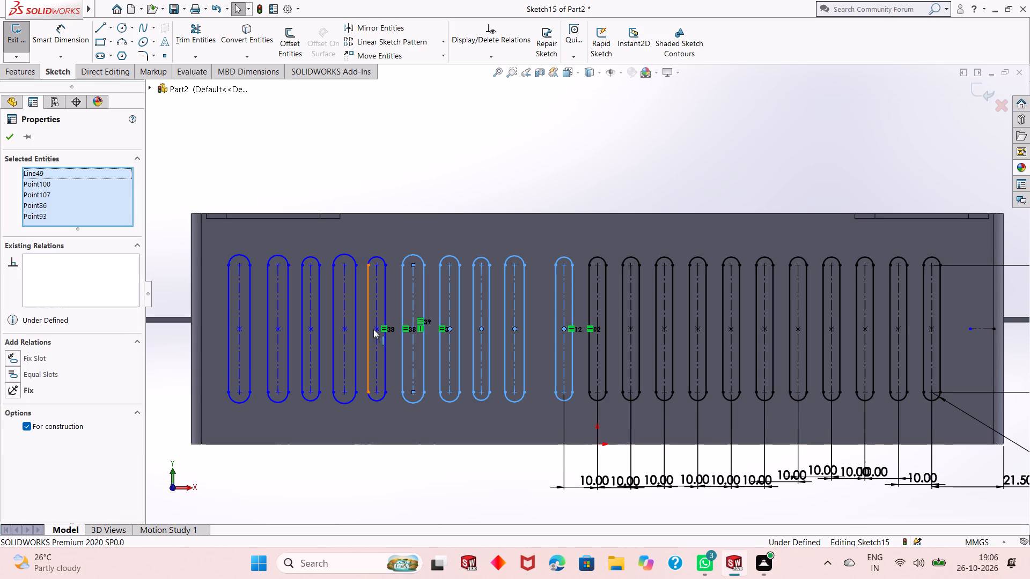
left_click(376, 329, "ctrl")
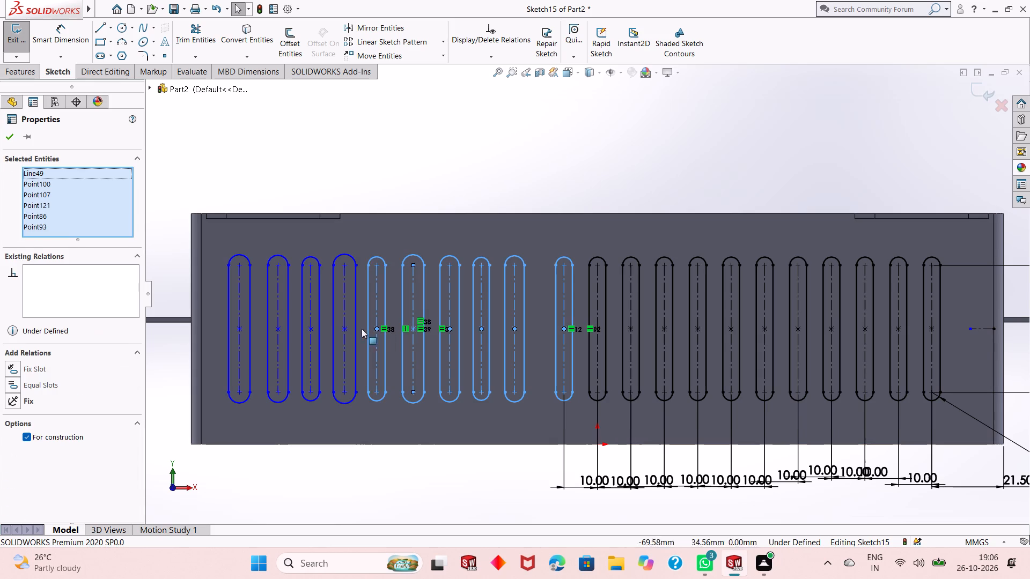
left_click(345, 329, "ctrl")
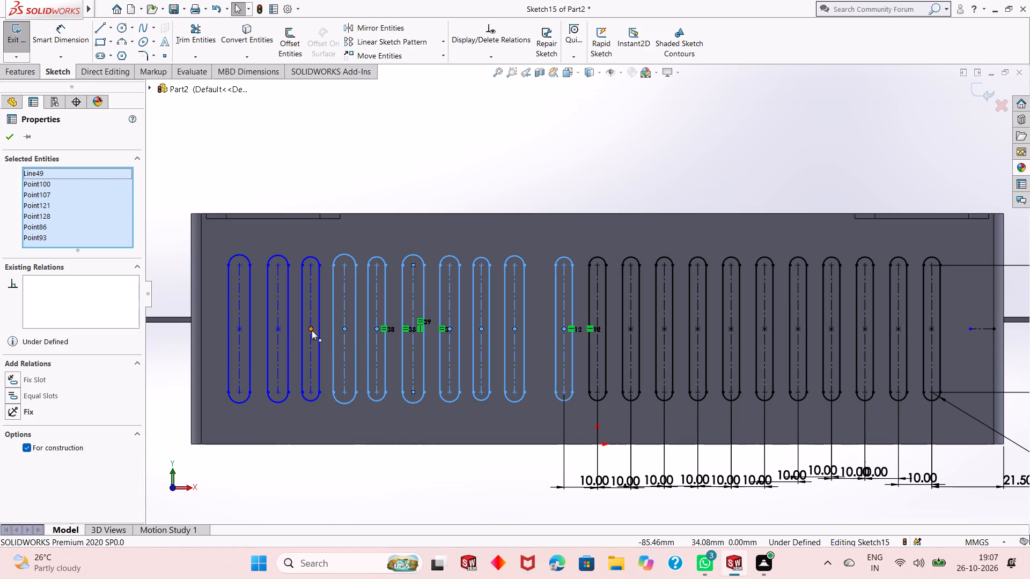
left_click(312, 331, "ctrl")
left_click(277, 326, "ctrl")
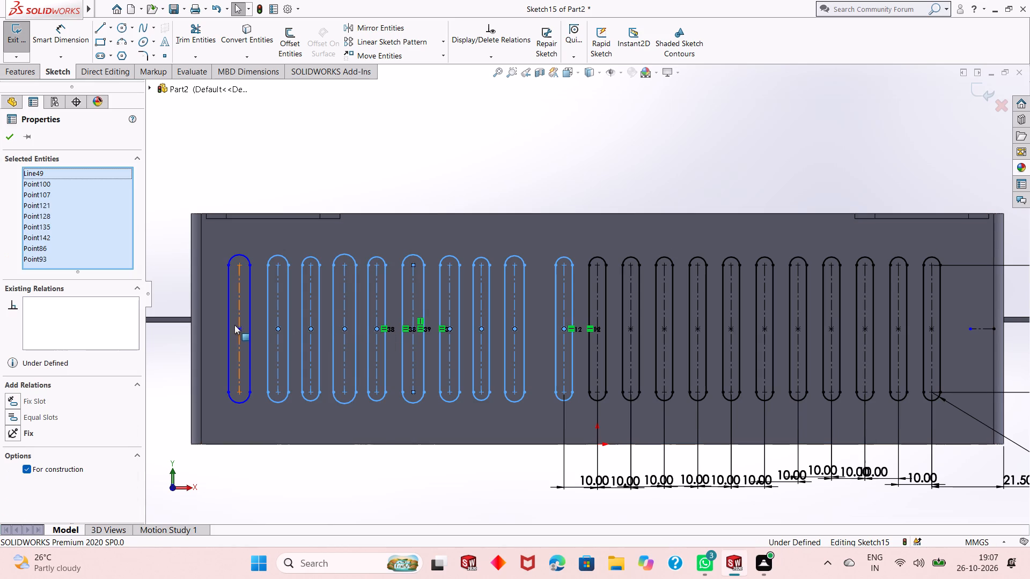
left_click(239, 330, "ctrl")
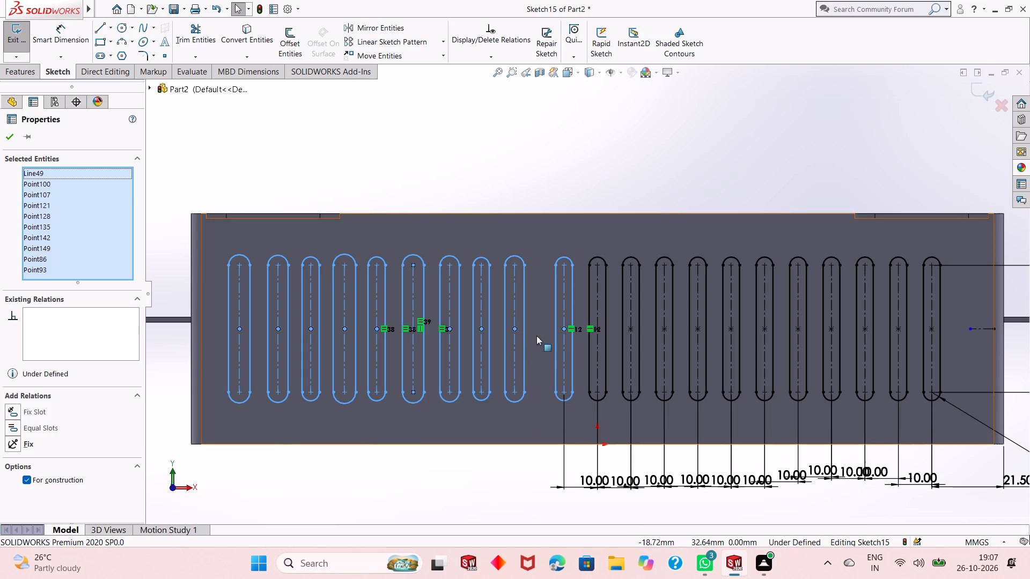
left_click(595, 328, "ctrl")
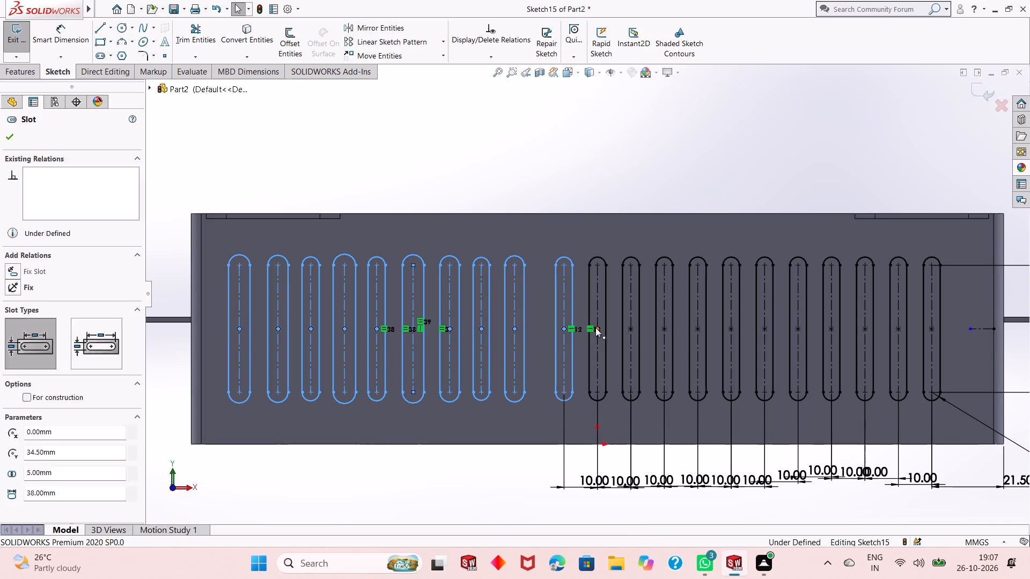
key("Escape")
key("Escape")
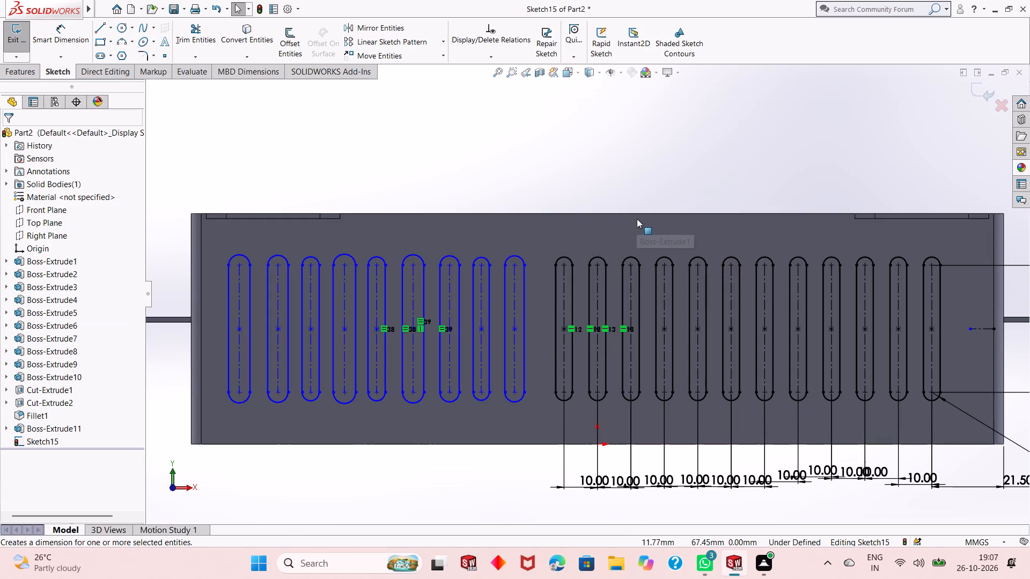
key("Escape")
Apply a Horizontal relation to the centre points of the twelfth slot and the nine undimensioned slots.
scroll(568, 336, "down", 2)
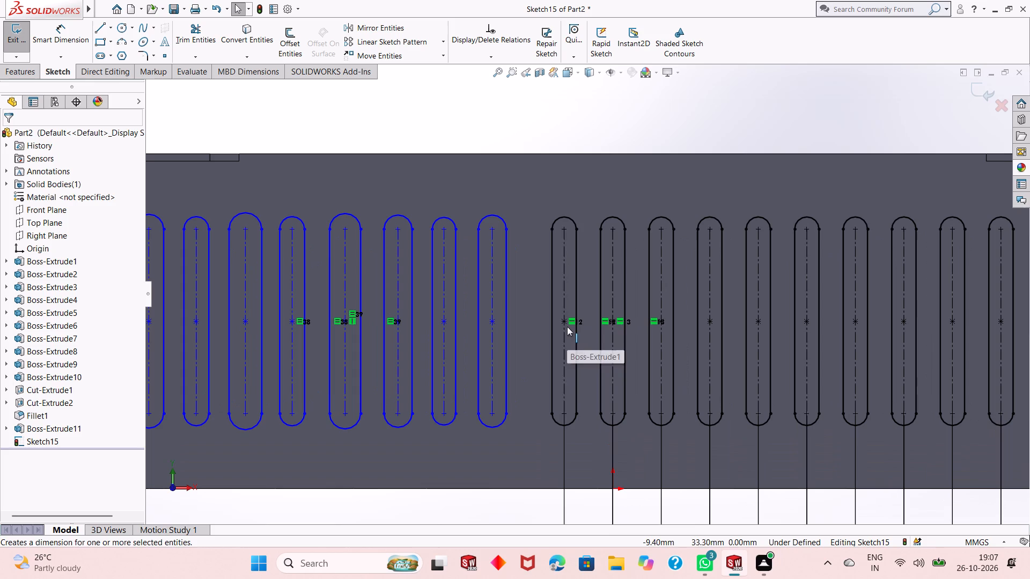
left_click(562, 320)
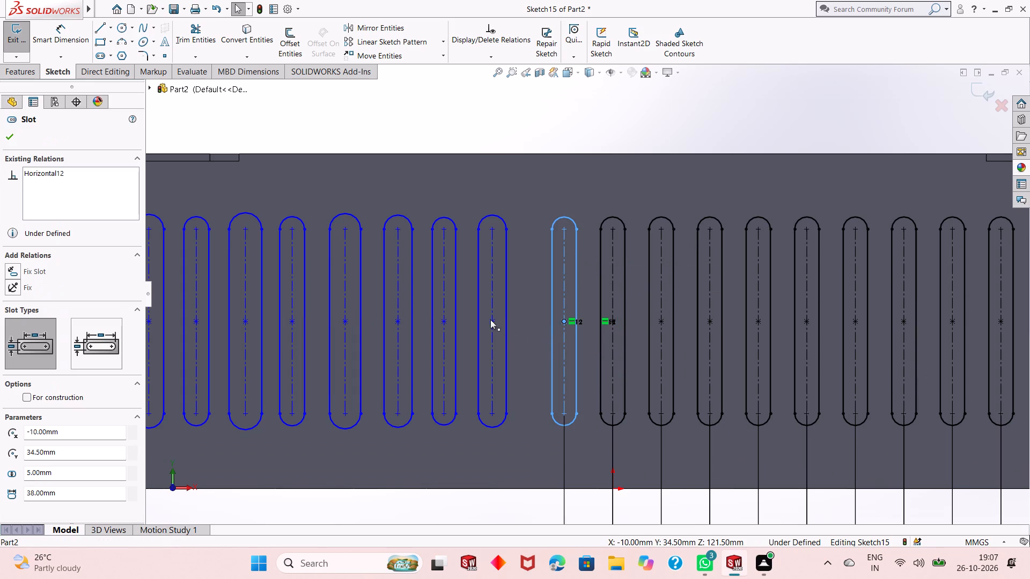
left_click(490, 320, "ctrl")
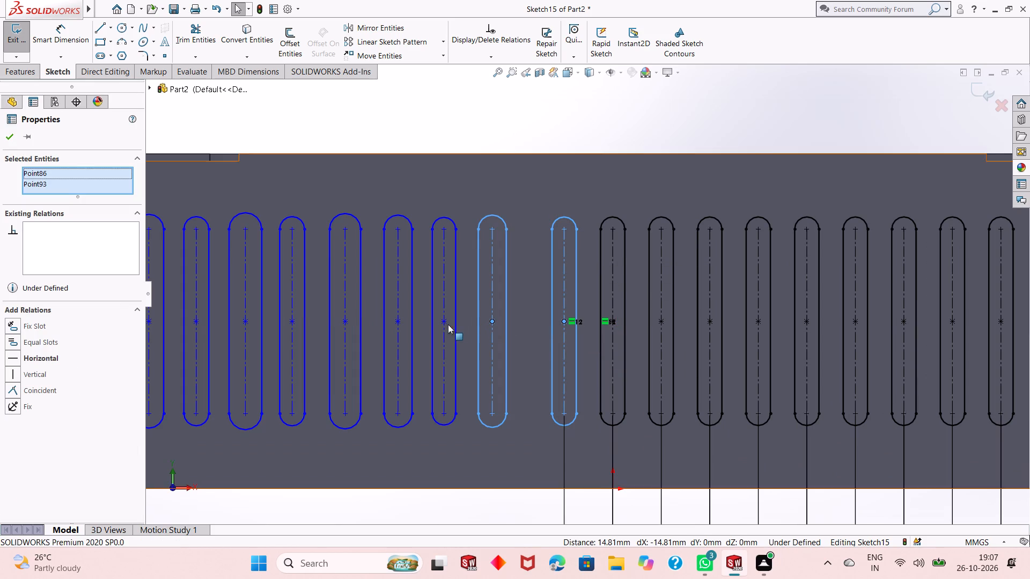
left_click(445, 324, "ctrl")
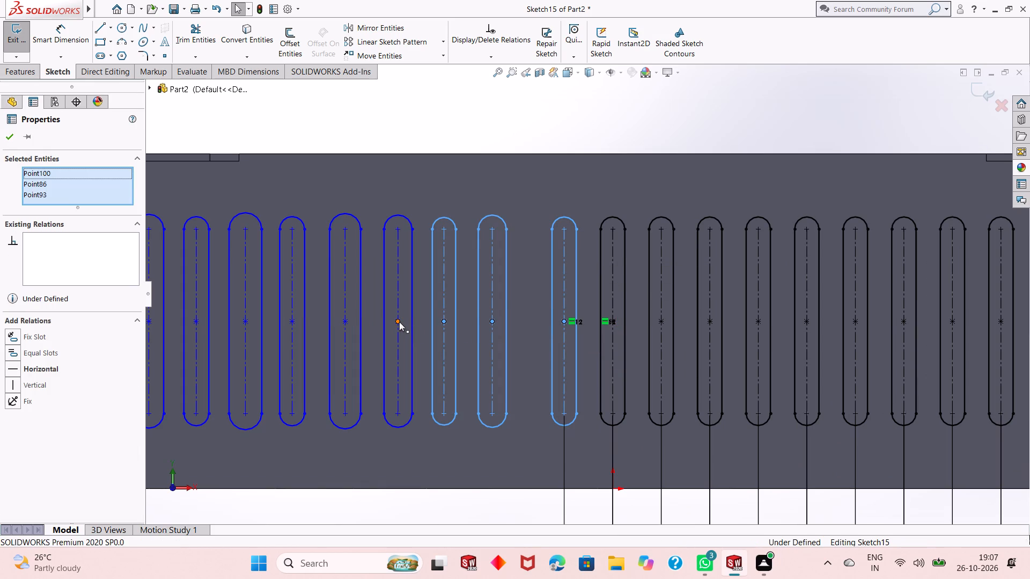
left_click(399, 322, "ctrl")
scroll(399, 321, "up", 2)
scroll(365, 317, "down", 4)
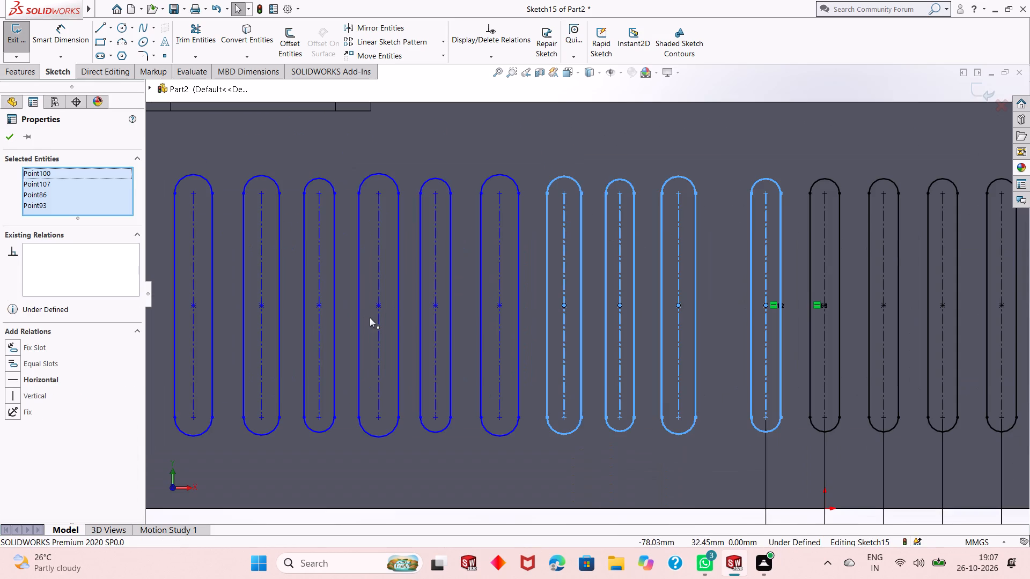
left_click(499, 306, "ctrl")
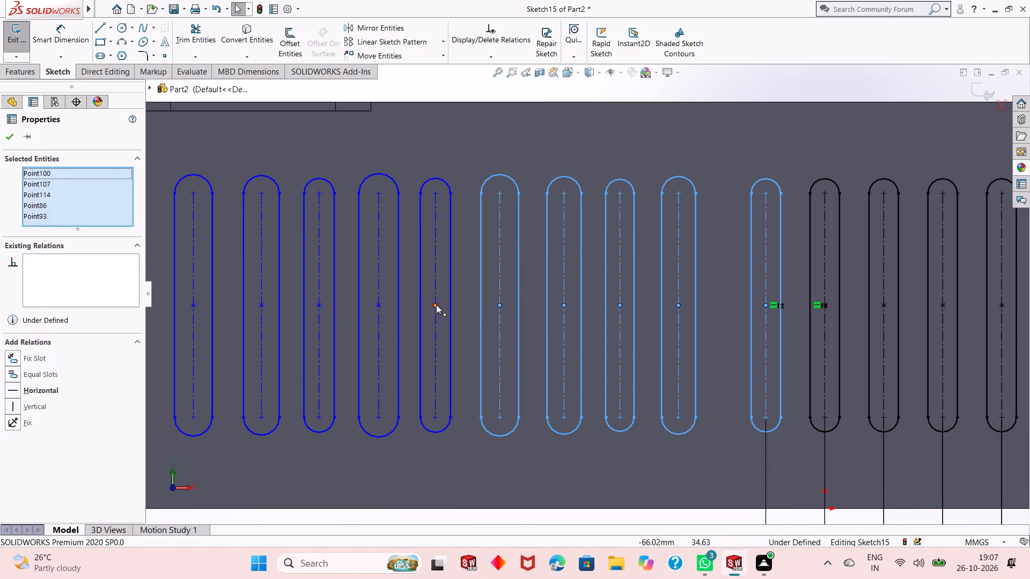
left_click(436, 305, "ctrl")
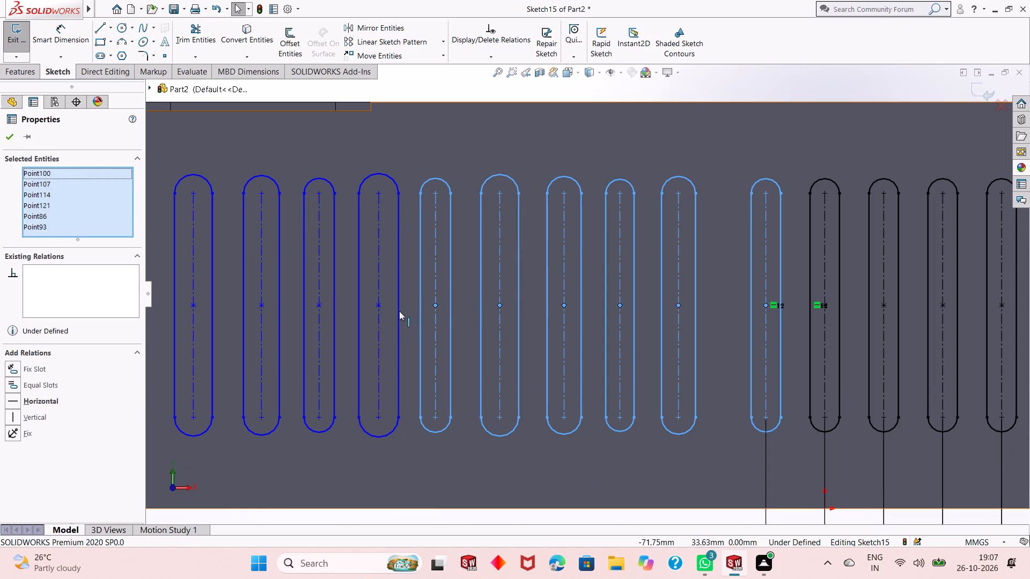
left_click(377, 306, "ctrl")
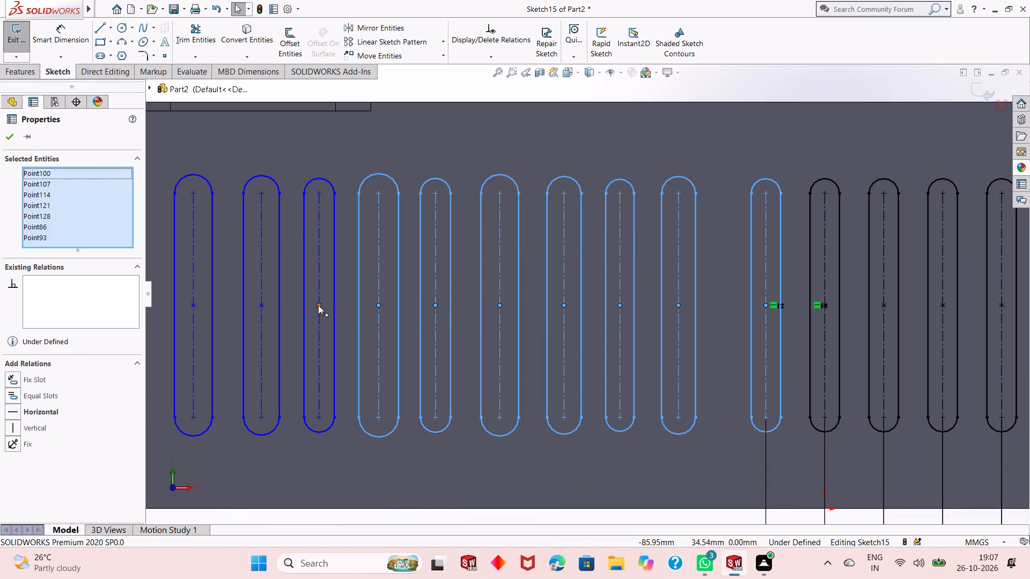
left_click(318, 306, "ctrl")
left_click(261, 306, "ctrl")
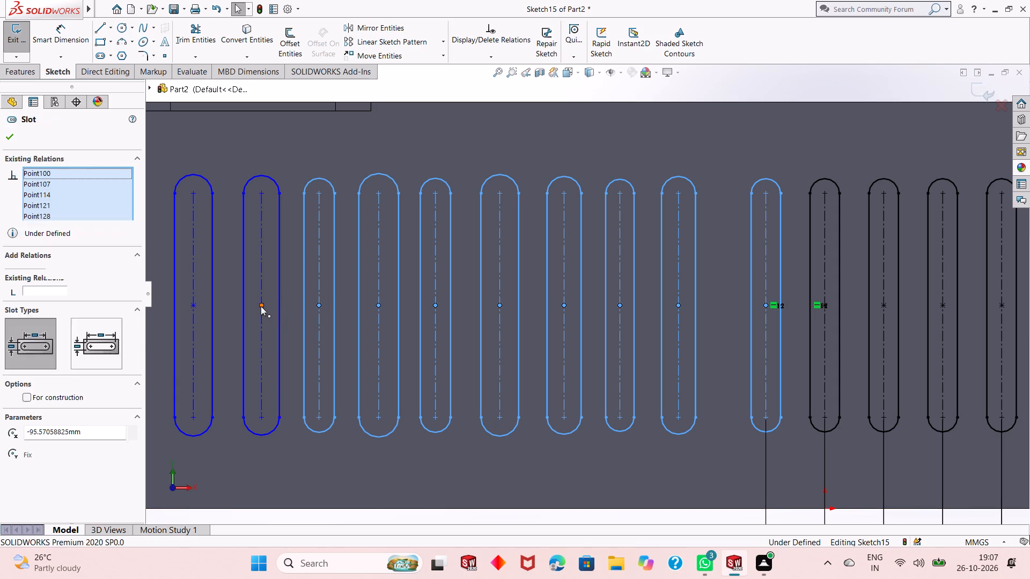
left_click(193, 307, "ctrl")
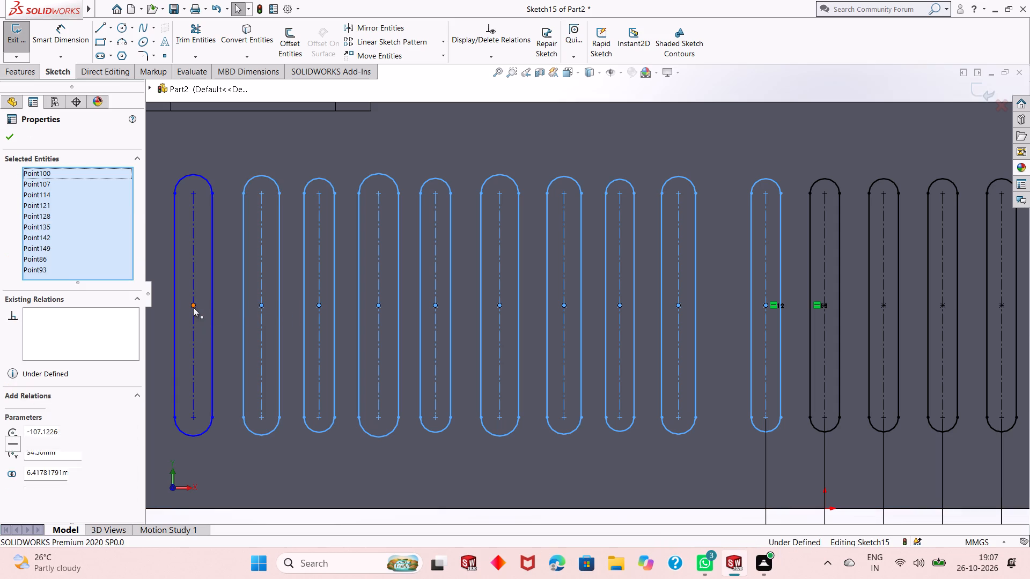
left_click(17, 444)
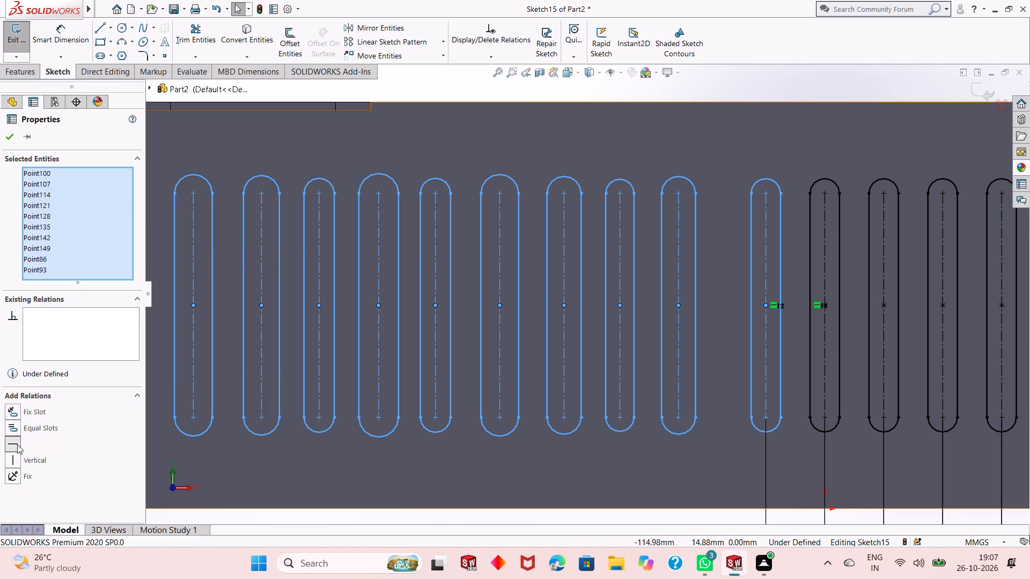
left_click(17, 444)
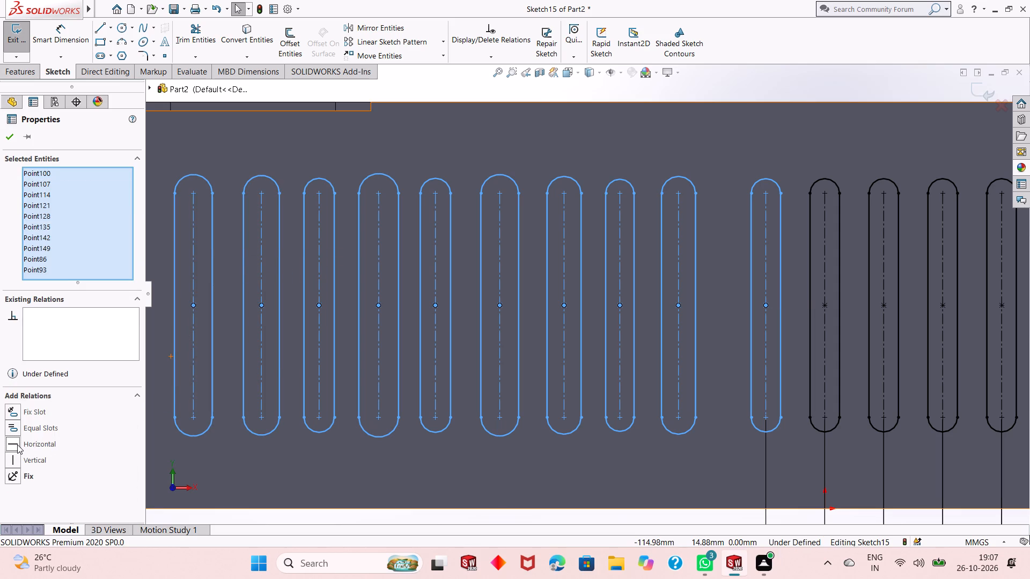
left_click(10, 138)
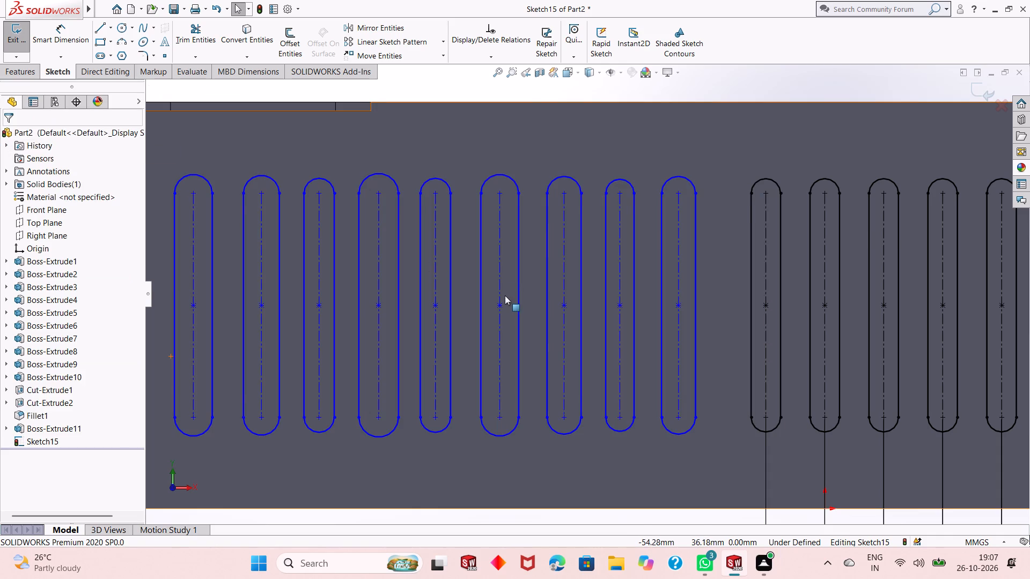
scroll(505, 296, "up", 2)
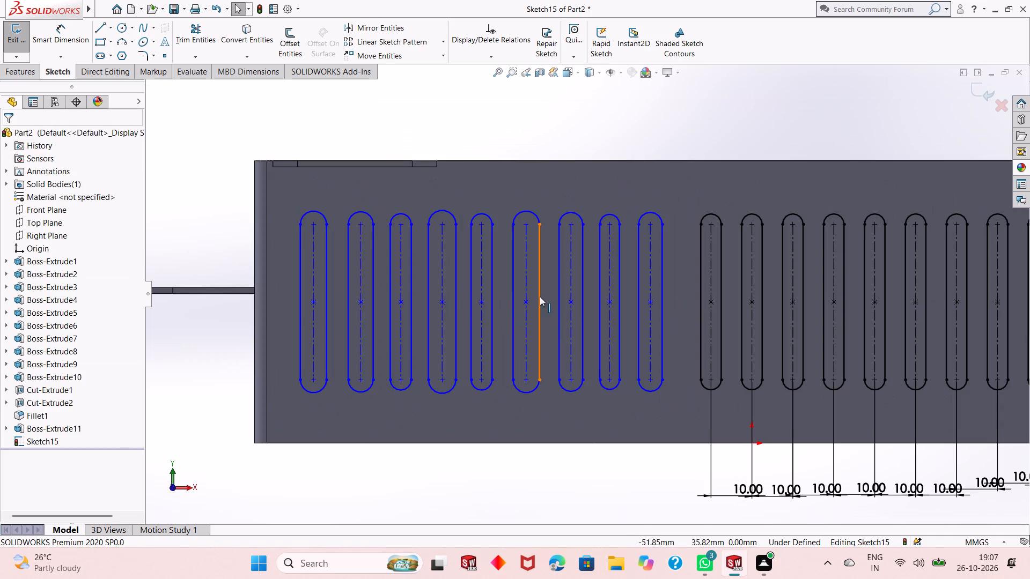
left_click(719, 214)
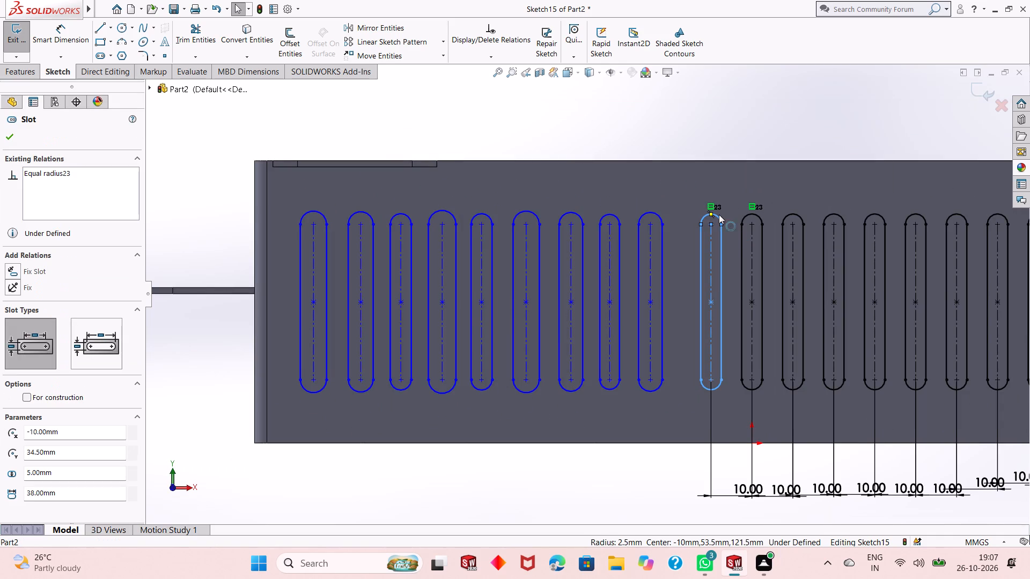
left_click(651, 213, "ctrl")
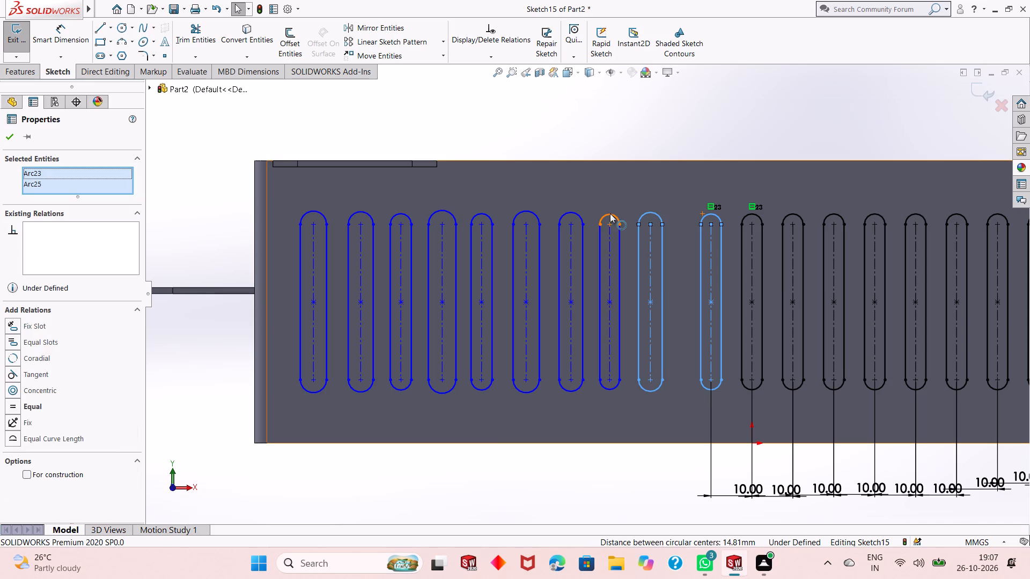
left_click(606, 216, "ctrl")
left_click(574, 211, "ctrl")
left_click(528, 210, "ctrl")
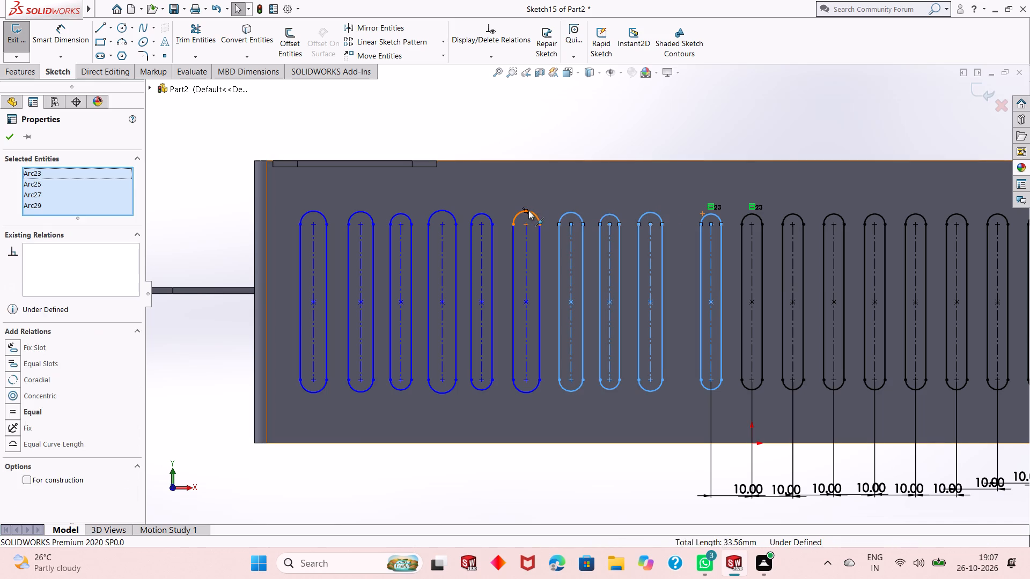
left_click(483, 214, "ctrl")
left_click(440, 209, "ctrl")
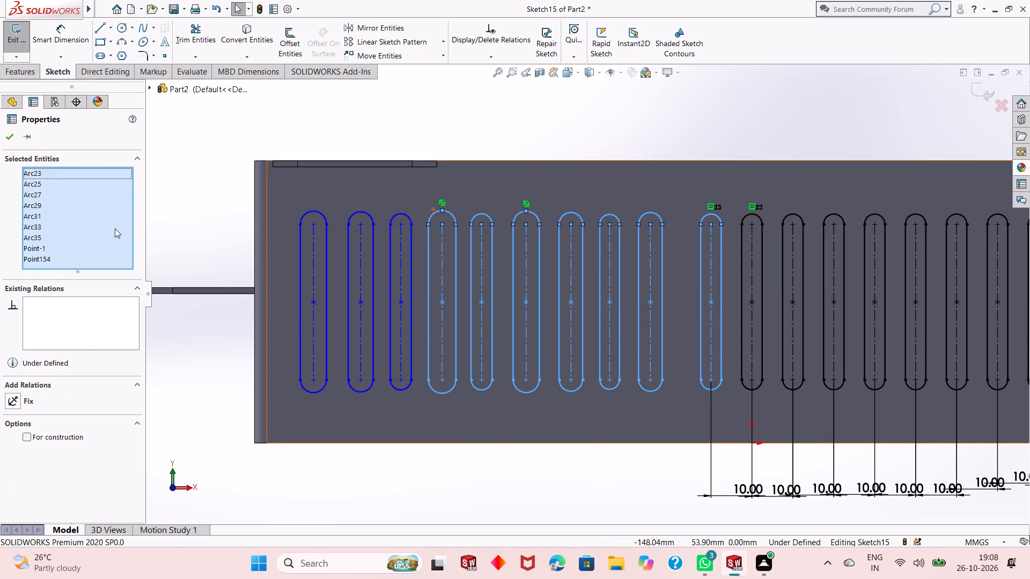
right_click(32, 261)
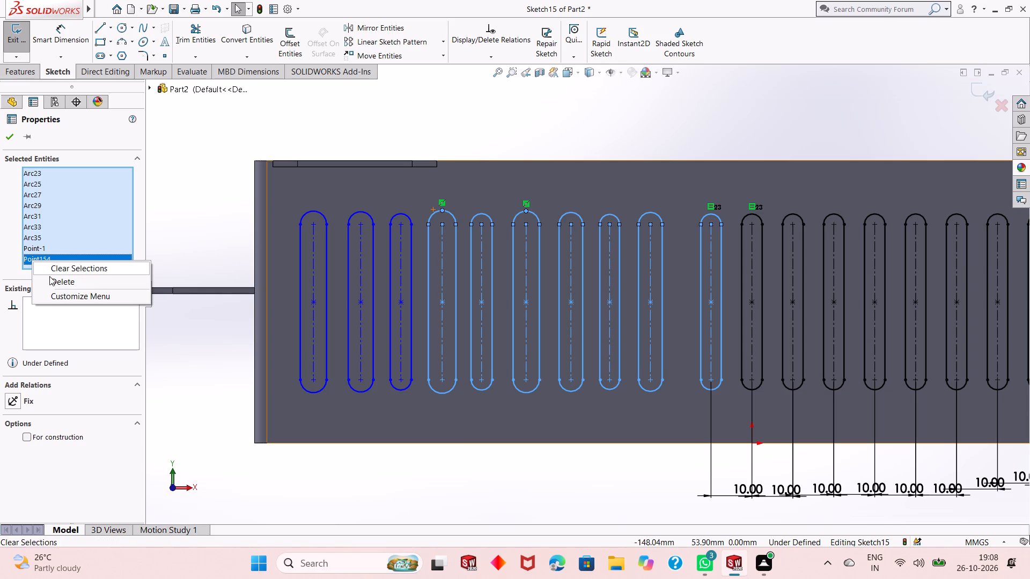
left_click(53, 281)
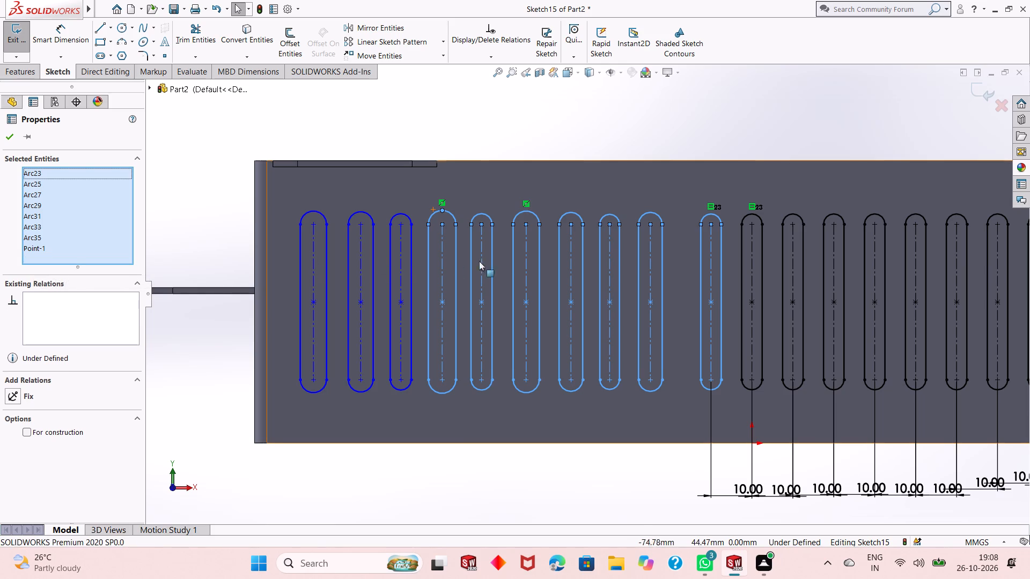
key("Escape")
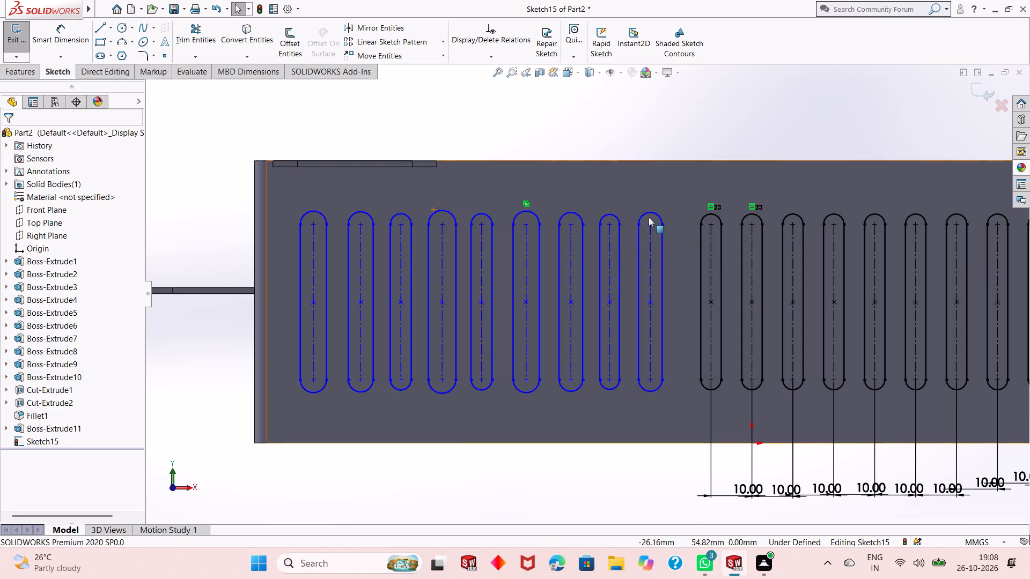
Apply an Equal relation to the upper end arcs of the twelfth slot and the nine undimensioned slots.
left_click(704, 214)
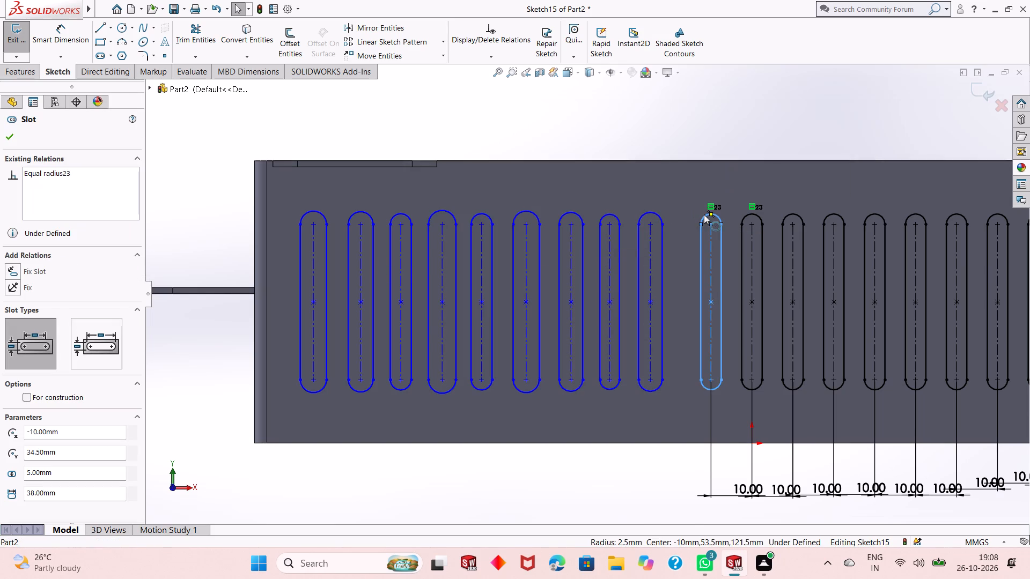
left_click(644, 215, "ctrl")
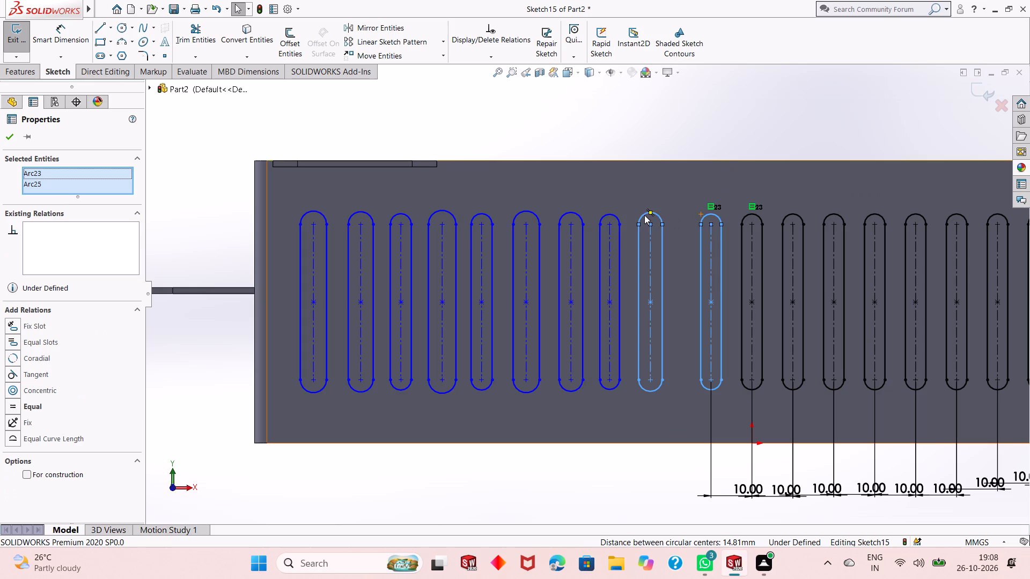
left_click(606, 214, "ctrl")
left_click(580, 217, "ctrl")
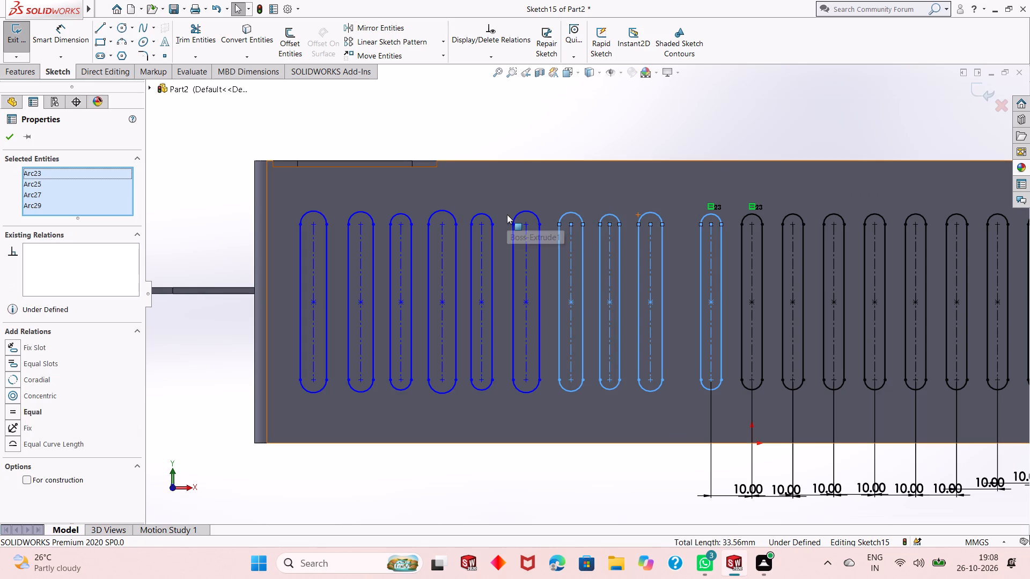
left_click(521, 213, "ctrl")
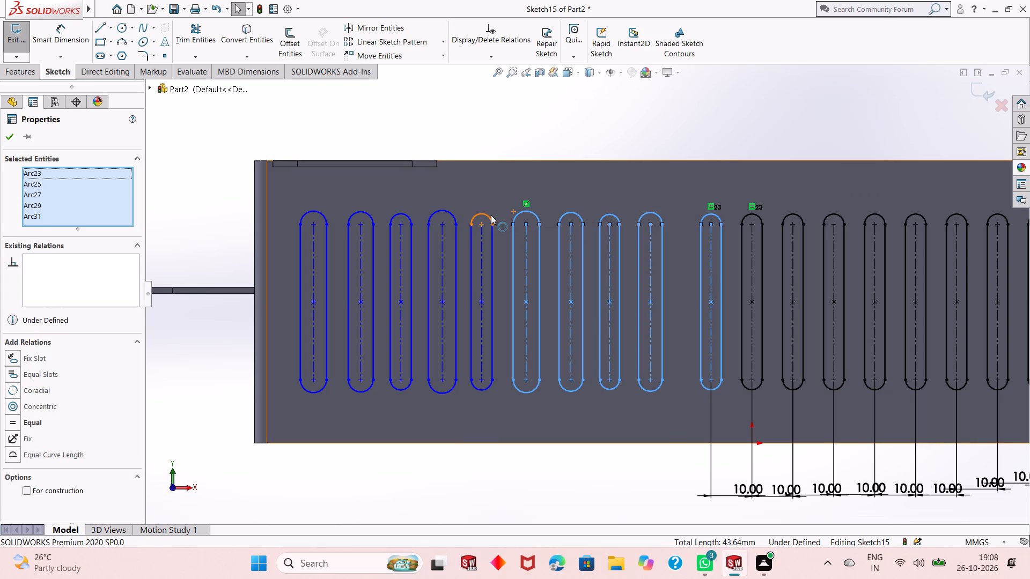
left_click(490, 216, "ctrl")
left_click(453, 213, "ctrl")
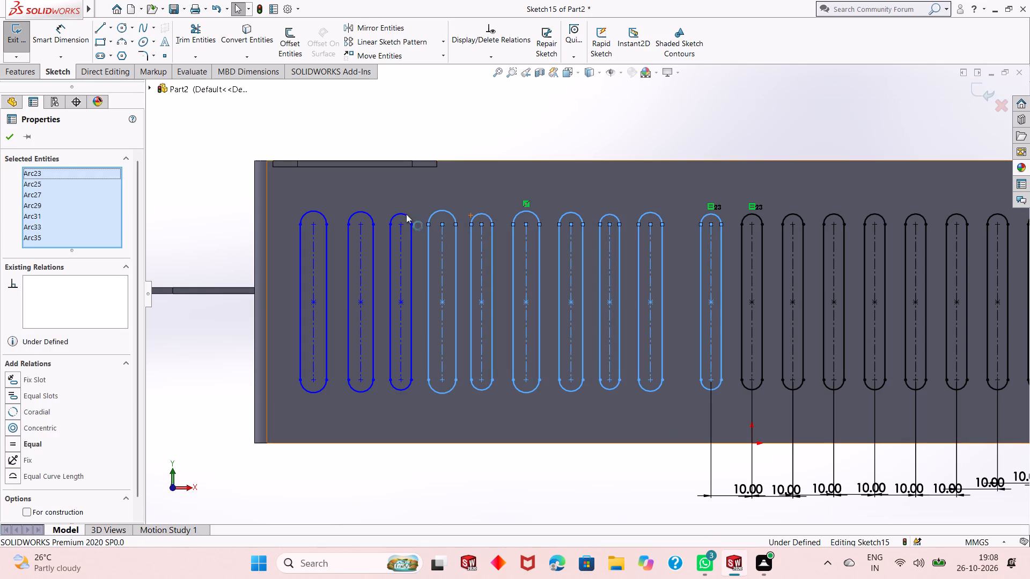
left_click(394, 216, "ctrl")
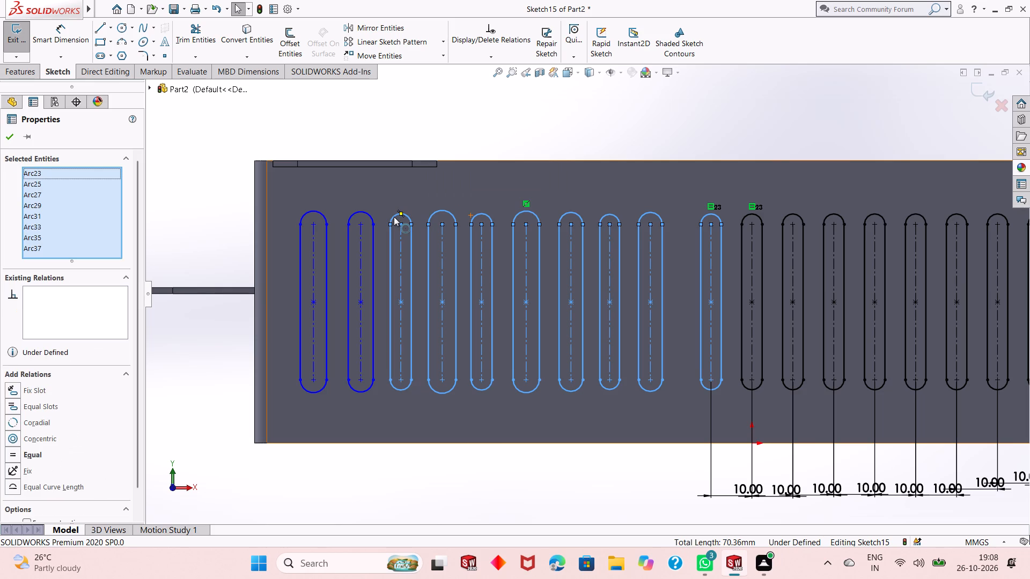
left_click(350, 216, "ctrl")
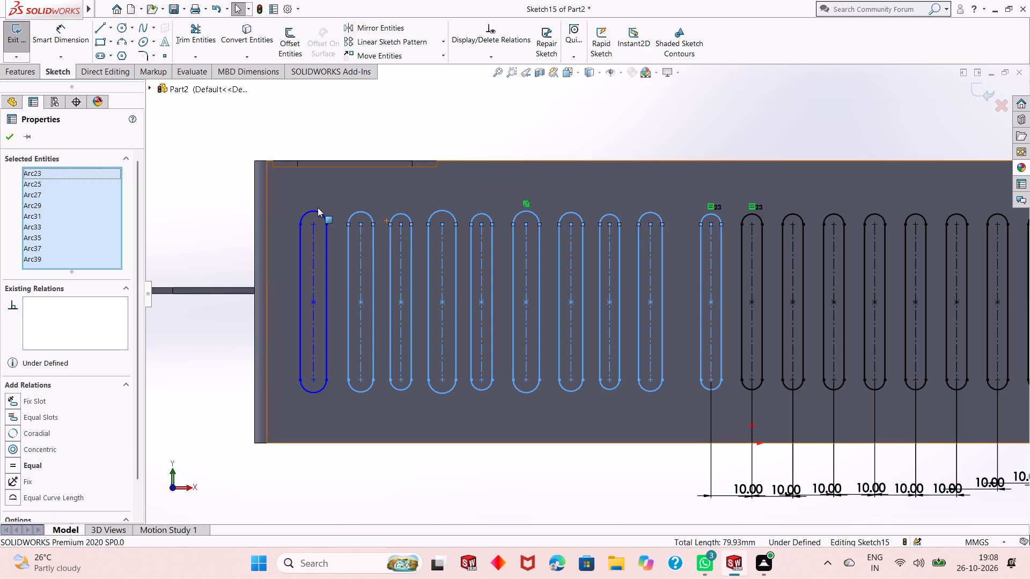
left_click(316, 209, "ctrl")
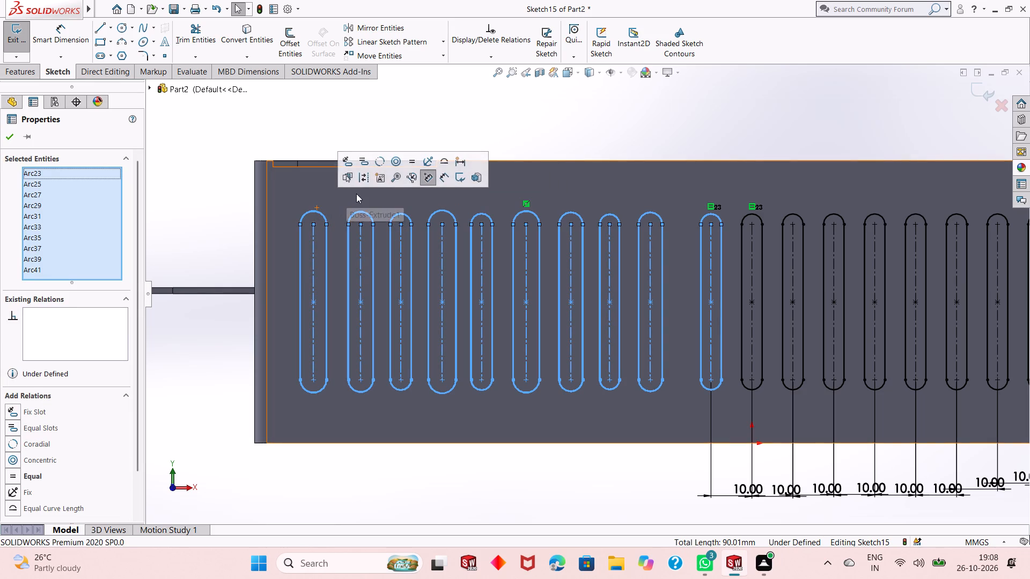
left_click(415, 159)
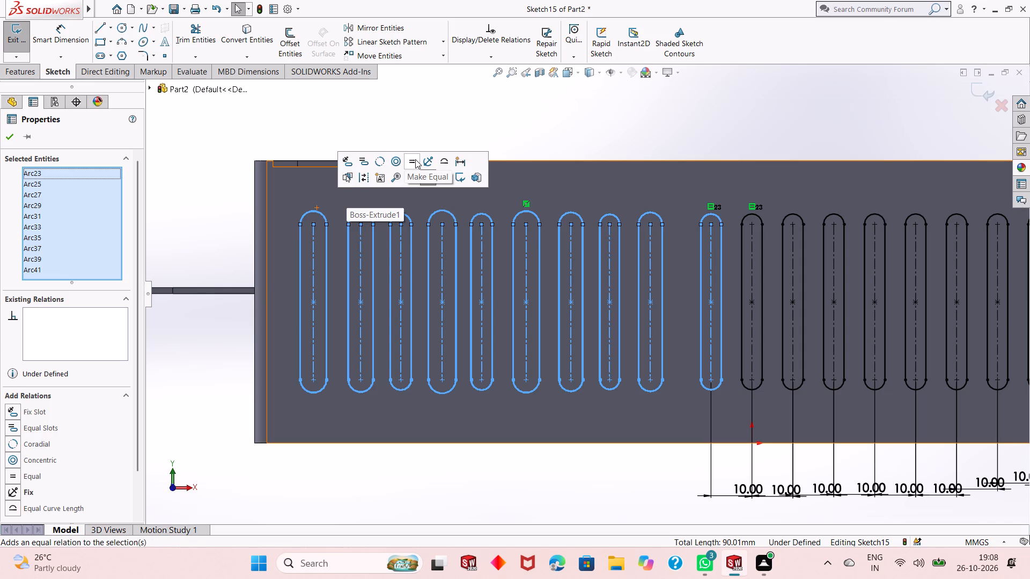
left_click(15, 138)
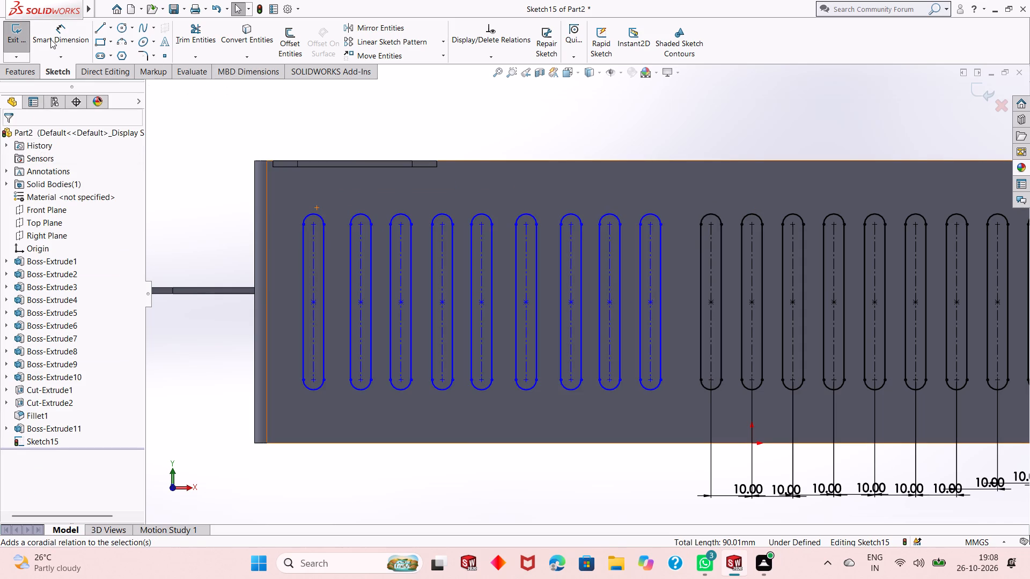
Dimension the thirteenth slot 10 mm from the twelfth and the fourteenth 10 mm from the thirteenth, between their lower arc centres.
left_click(58, 40)
left_click(653, 378)
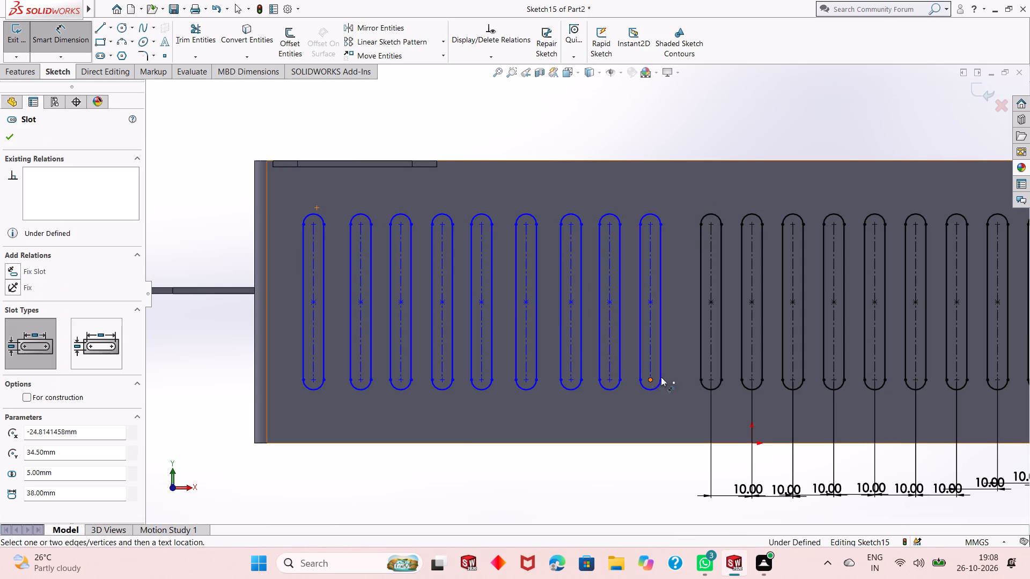
left_click(710, 378)
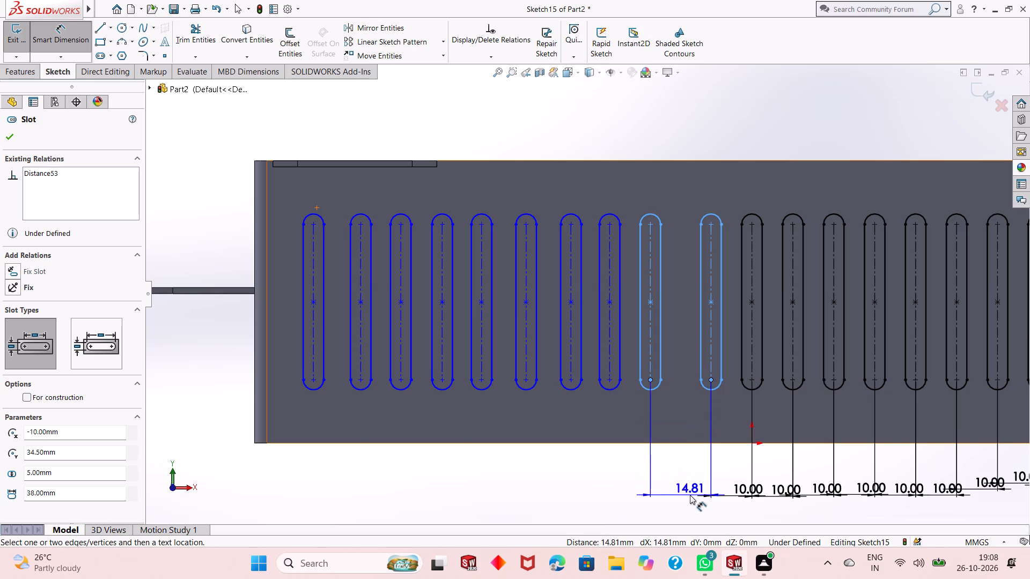
left_click(690, 496)
type("10")
key("Return")
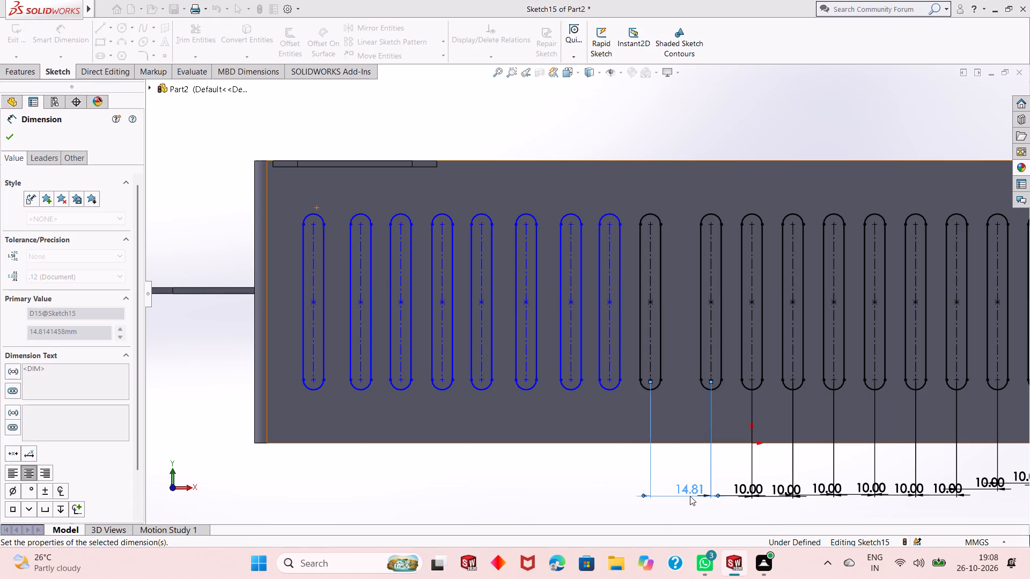
left_click(610, 379)
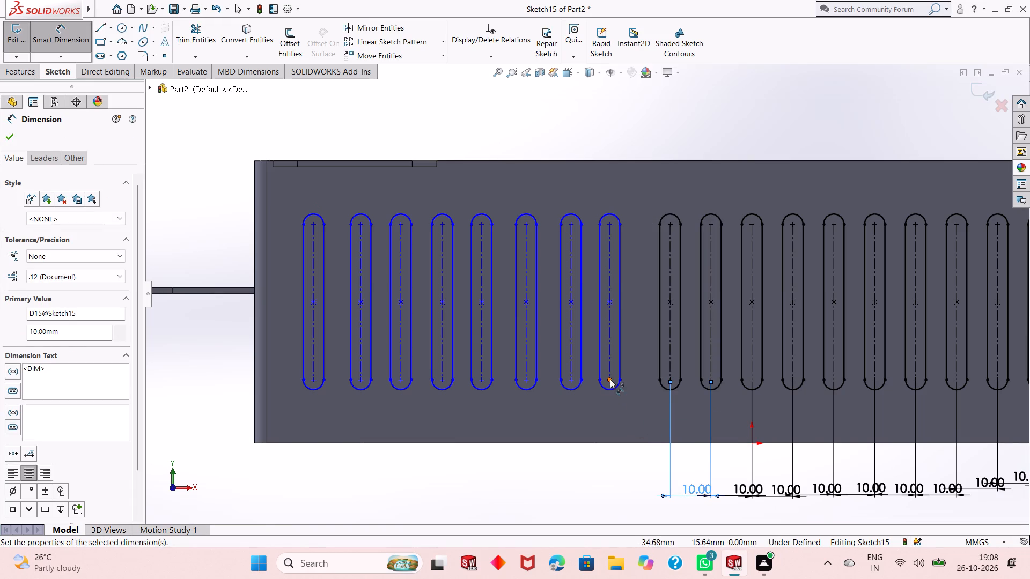
left_click(673, 378)
left_click(651, 492)
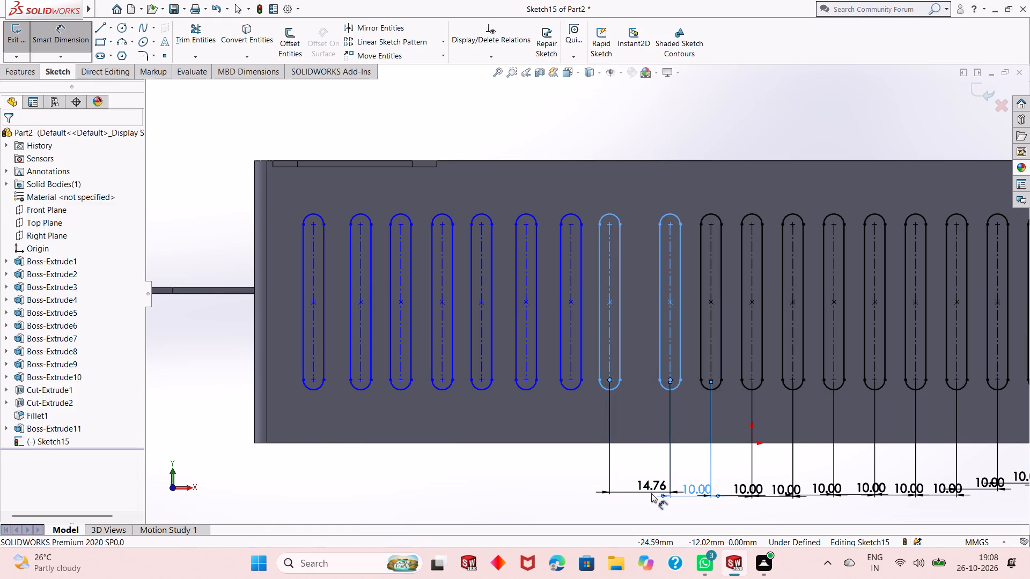
type("10")
key("Return")
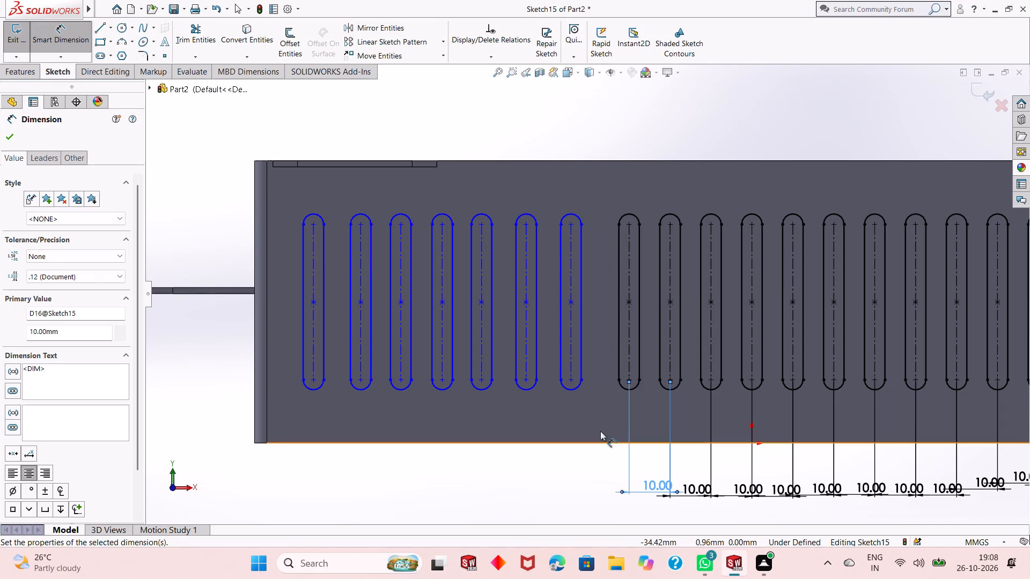
Dimension the fifteenth and sixteenth slots at 10 mm spacing from their preceding slots, using the lower arc centres.
left_click(569, 381)
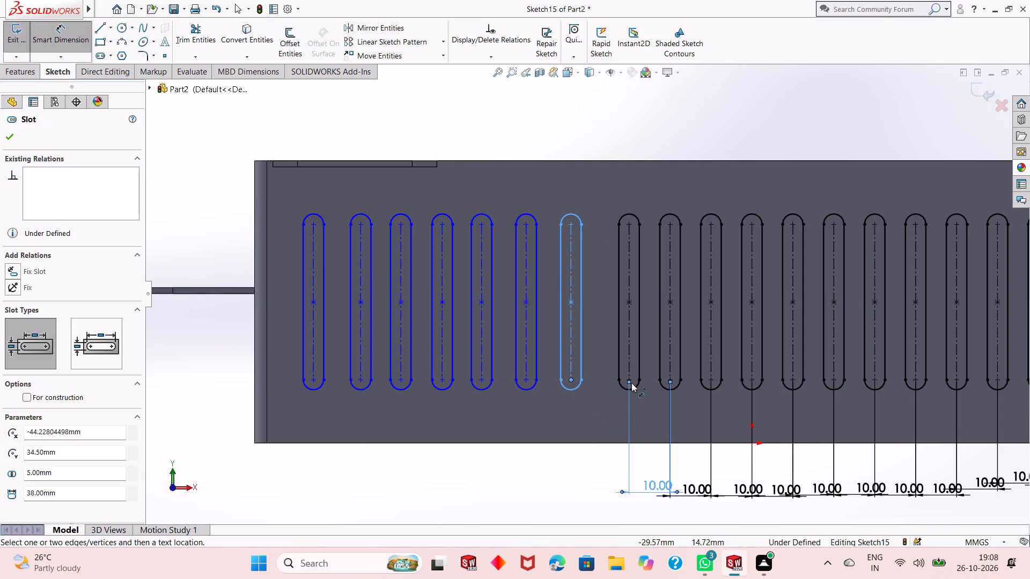
left_click(631, 383)
left_click(614, 495)
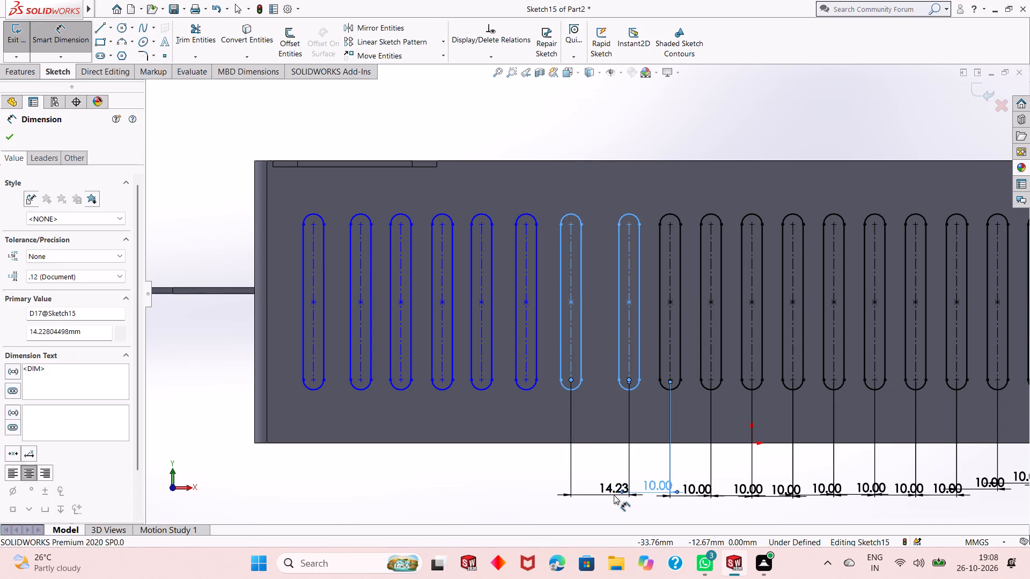
type("10")
key("Return")
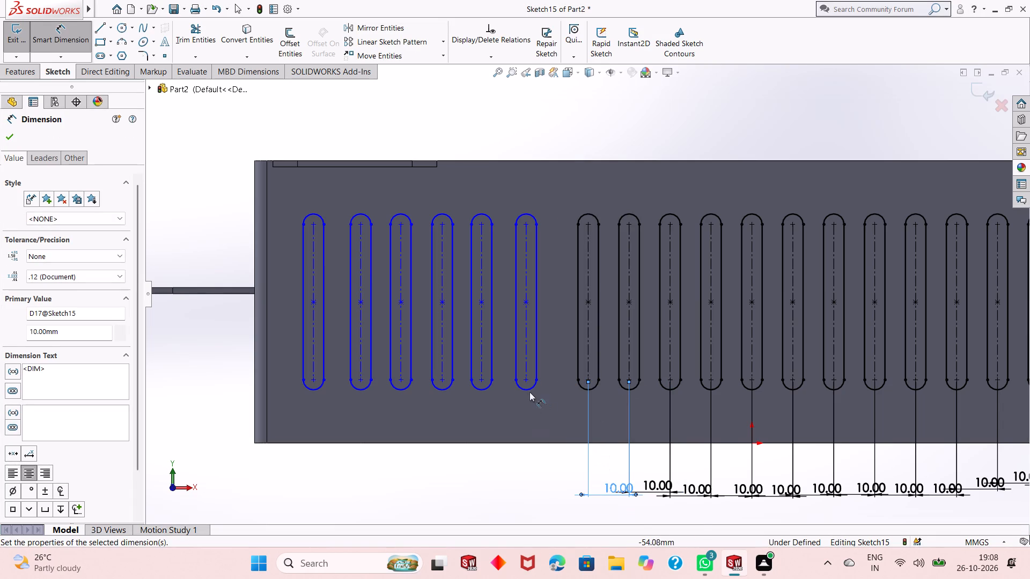
left_click(527, 378)
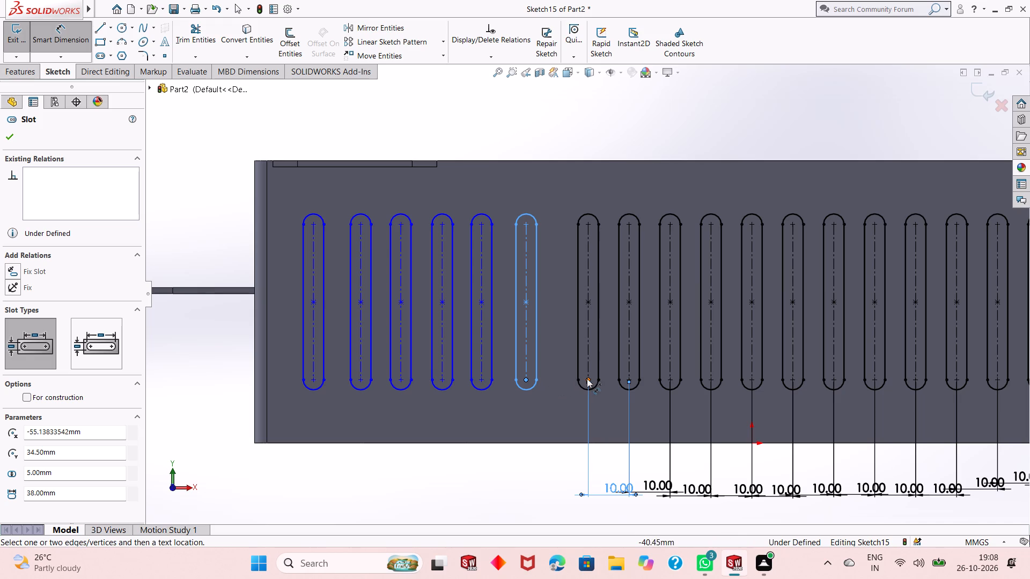
left_click(587, 378)
left_click(567, 500)
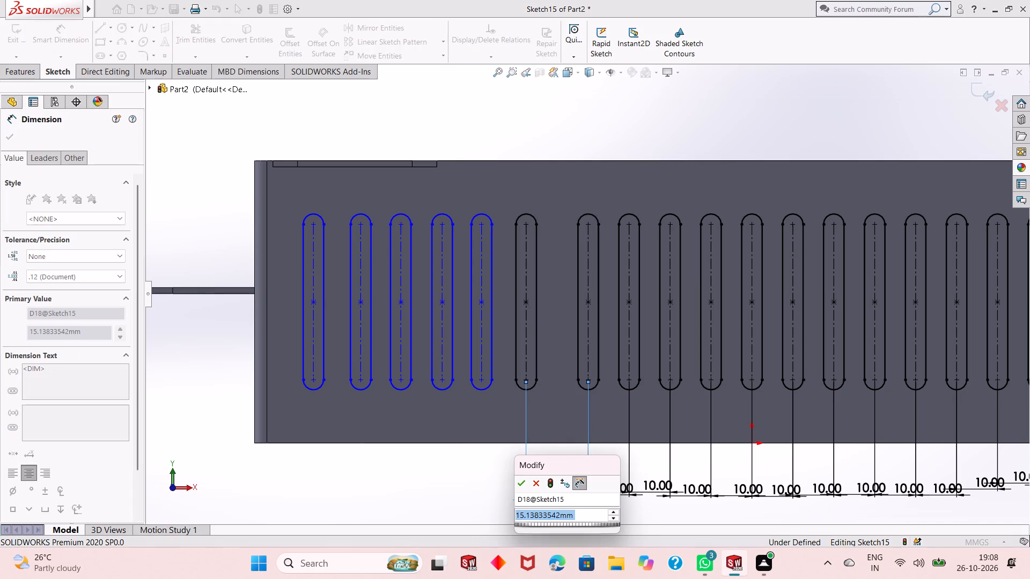
type("10")
key("Return")
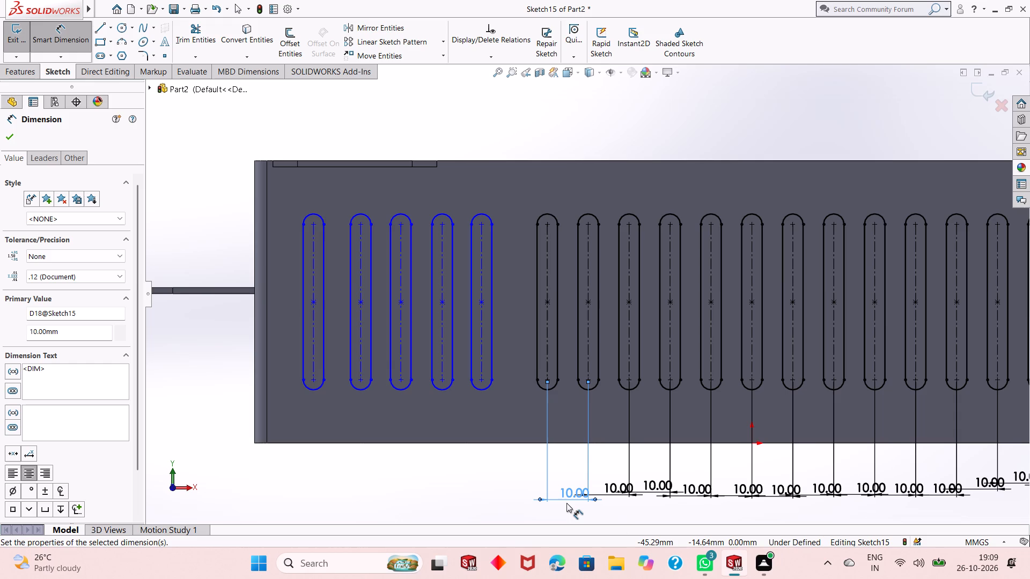
Dimension the seventeenth and eighteenth slots at 10 mm spacing from their preceding slots, using the lower arc centres.
scroll(524, 355, "down", 1)
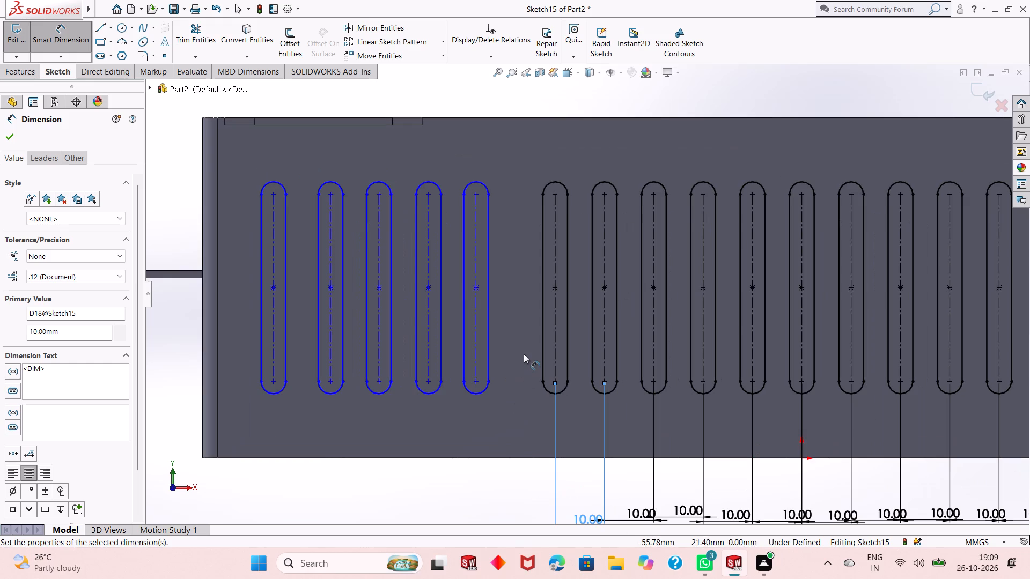
left_click(474, 384)
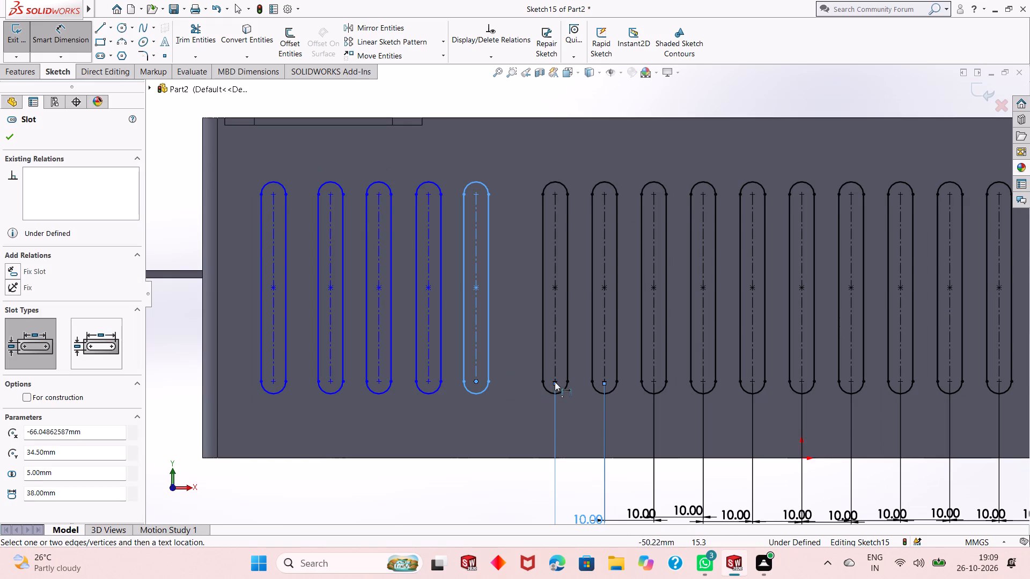
left_click(555, 380)
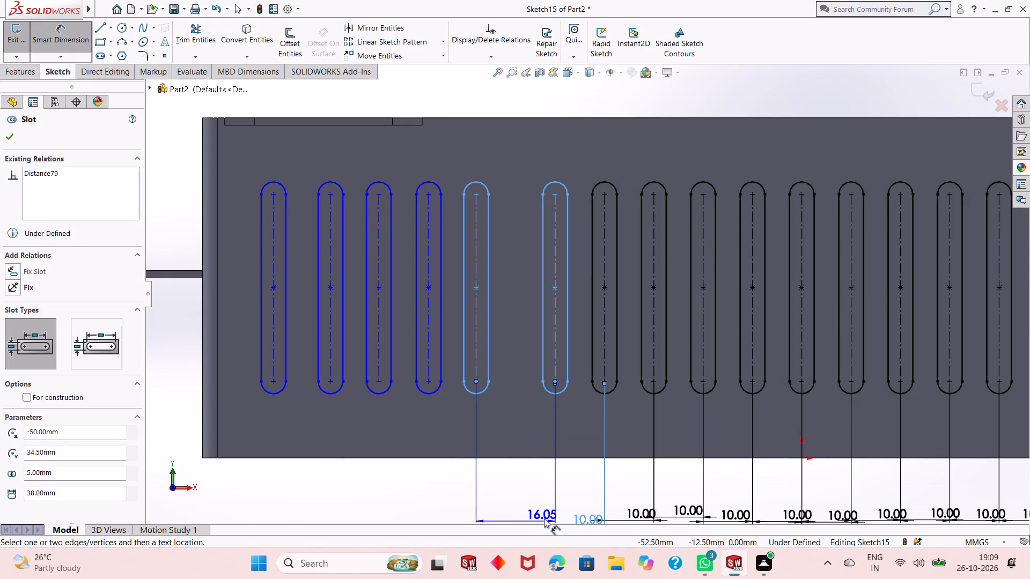
left_click(544, 518)
type("10")
key("Return")
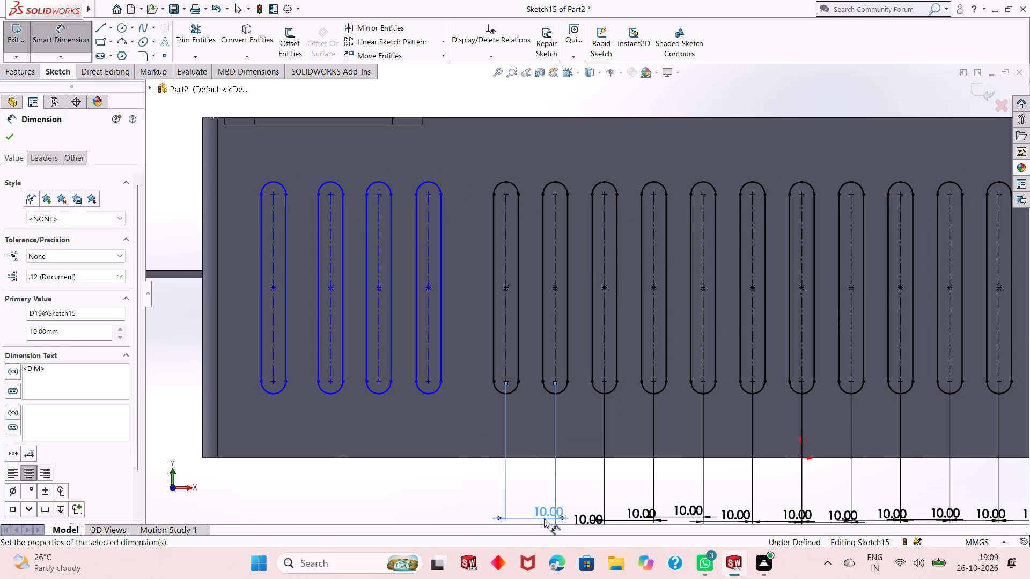
left_click(430, 380)
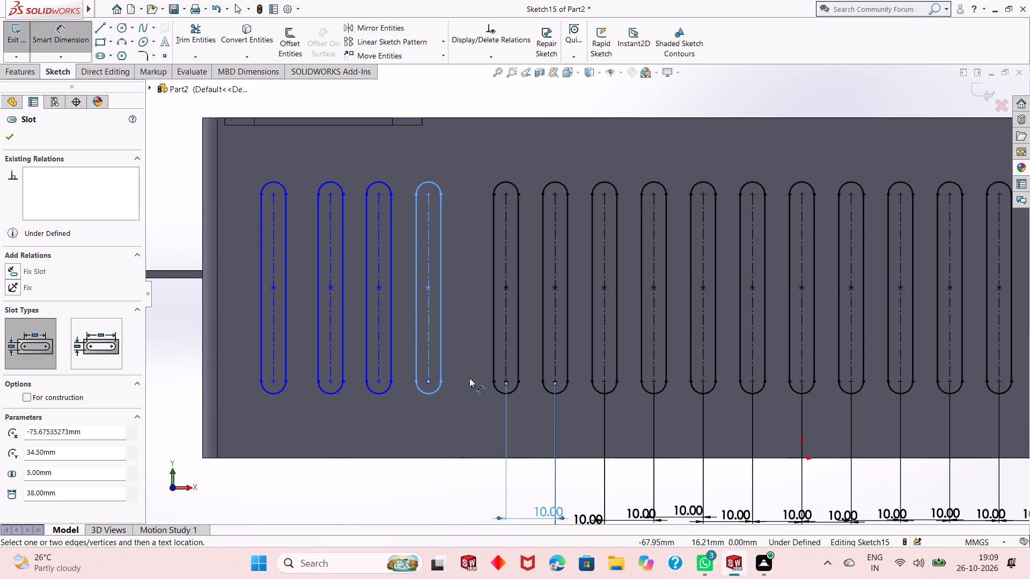
left_click(507, 380)
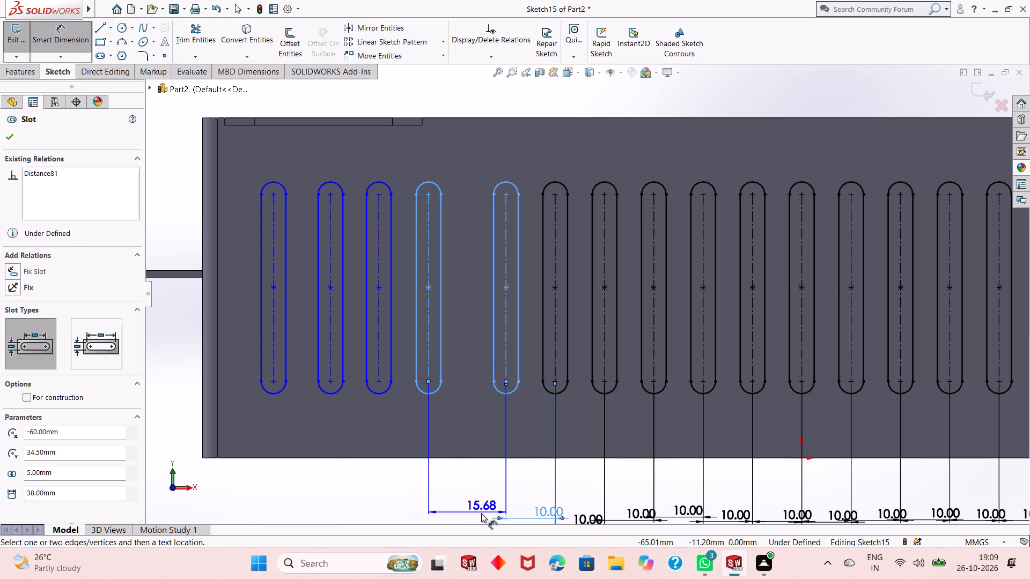
left_click(481, 513)
type("10")
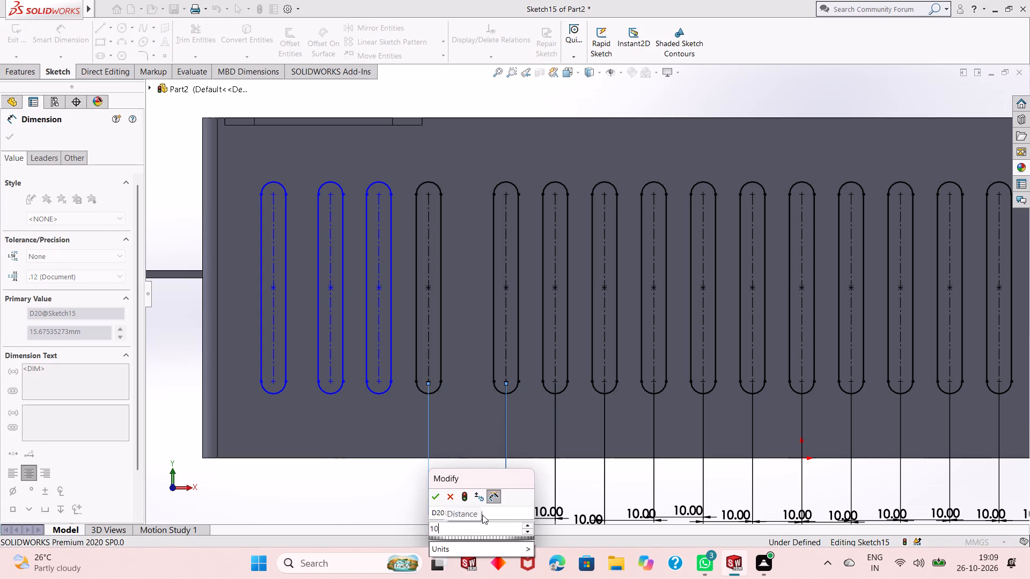
key("Return")
Dimension the nineteenth slot 10 mm from the eighteenth between their lower arc centres.
scroll(549, 468, "up", 1)
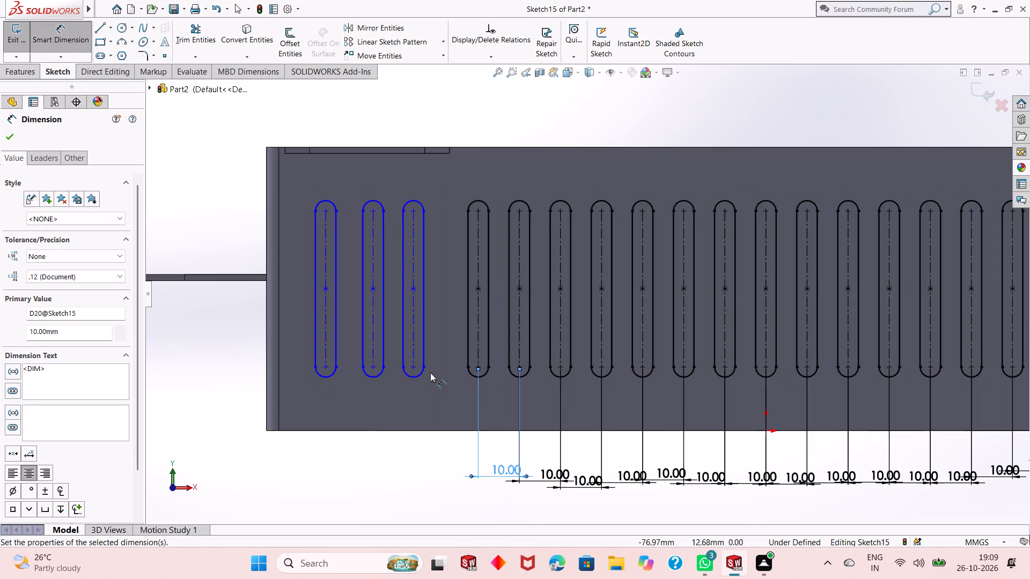
scroll(426, 366, "down", 2)
left_click(423, 359)
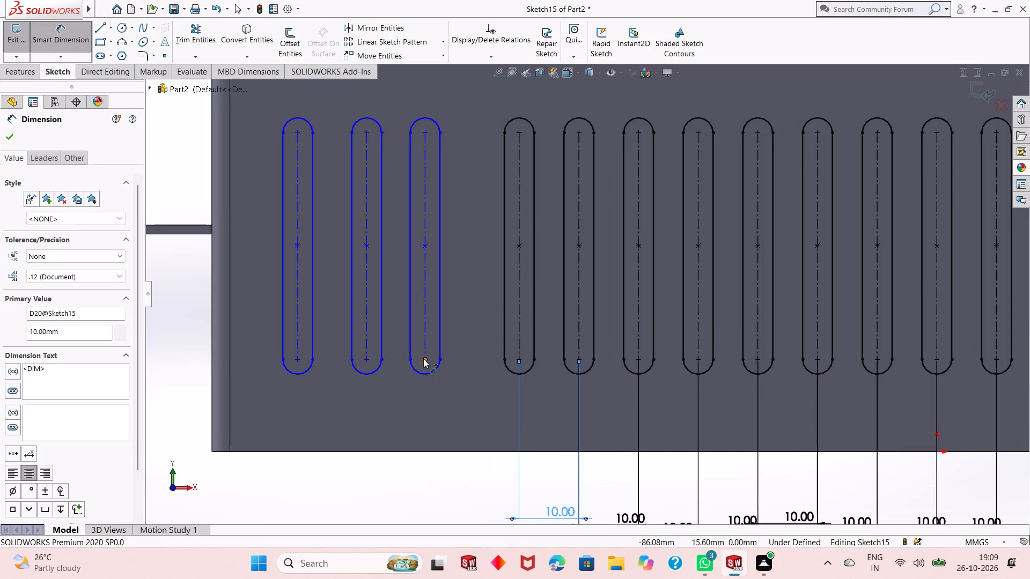
left_click(520, 359)
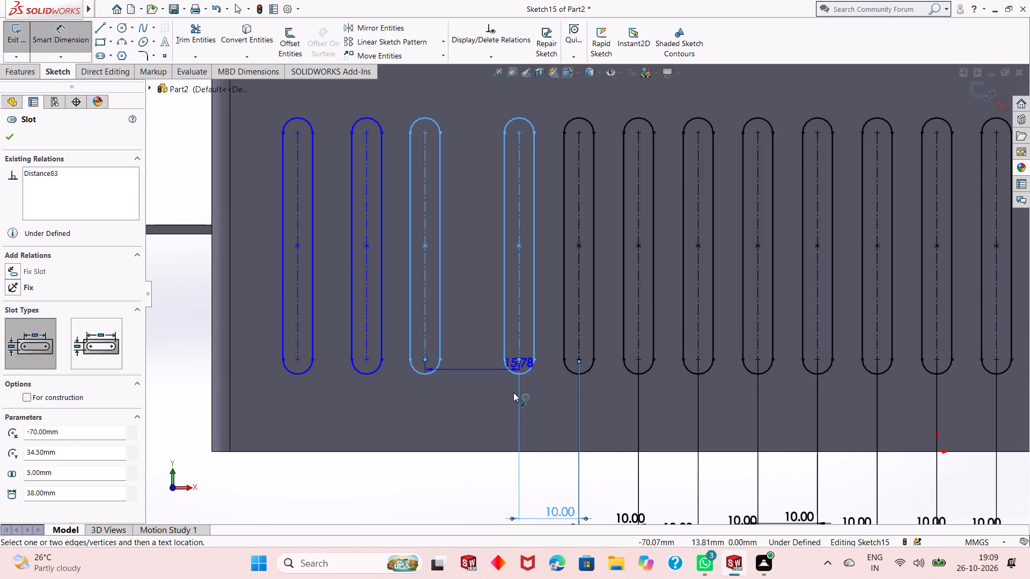
left_click(483, 509)
type("10")
key("Return")
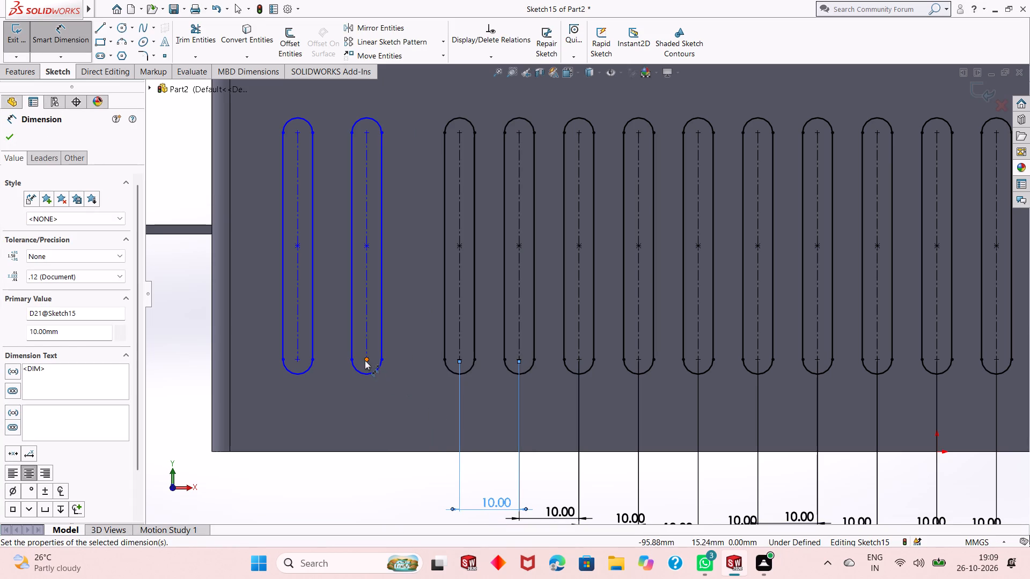
Dimension the twentieth and twenty-first slots at 10 mm spacing from their preceding slots, using the lower arc centres.
left_click(365, 360)
left_click(461, 357)
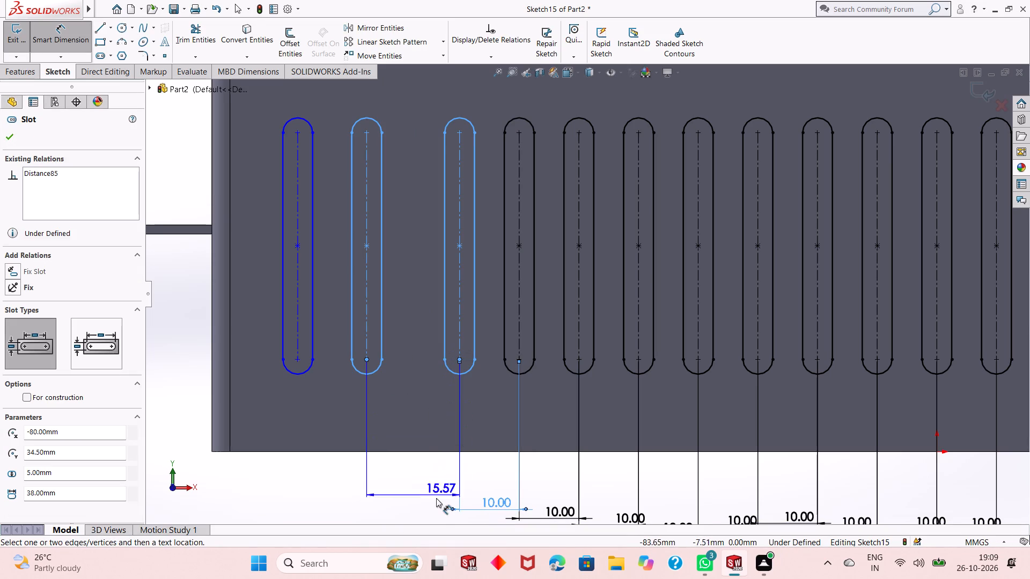
left_click(430, 510)
key("1")
key("0")
key("Return")
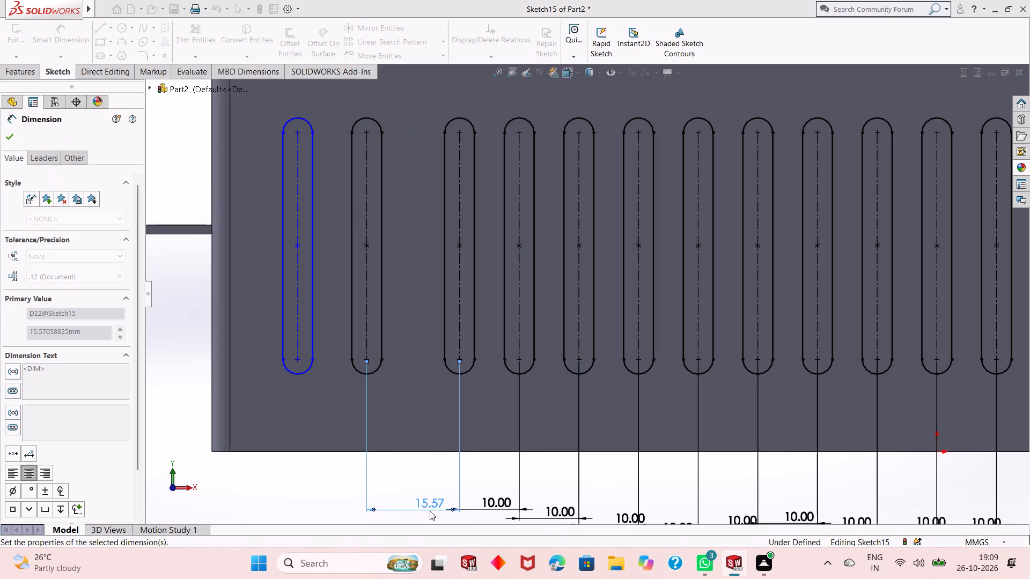
left_click(300, 360)
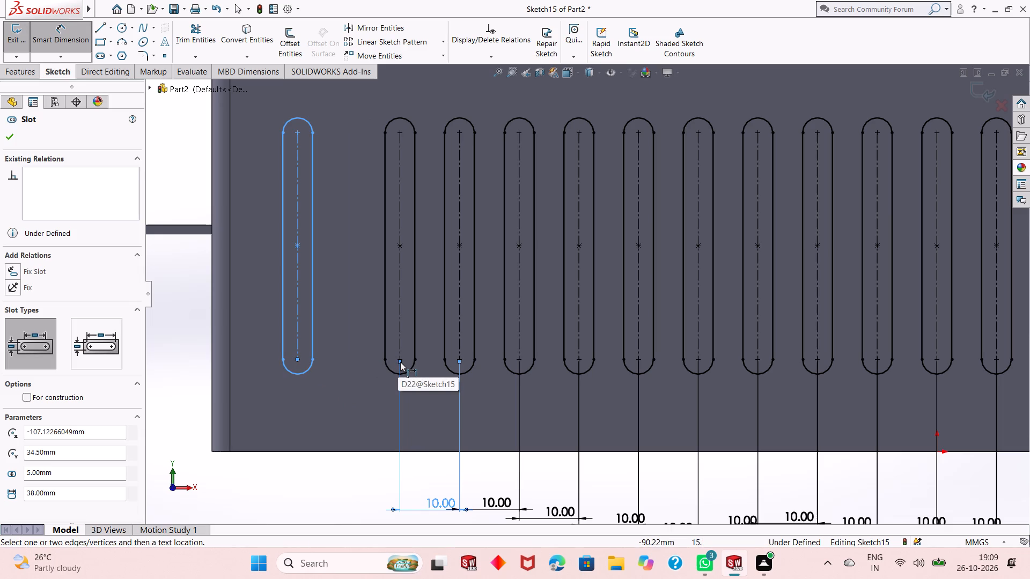
left_click(401, 358)
left_click(371, 511)
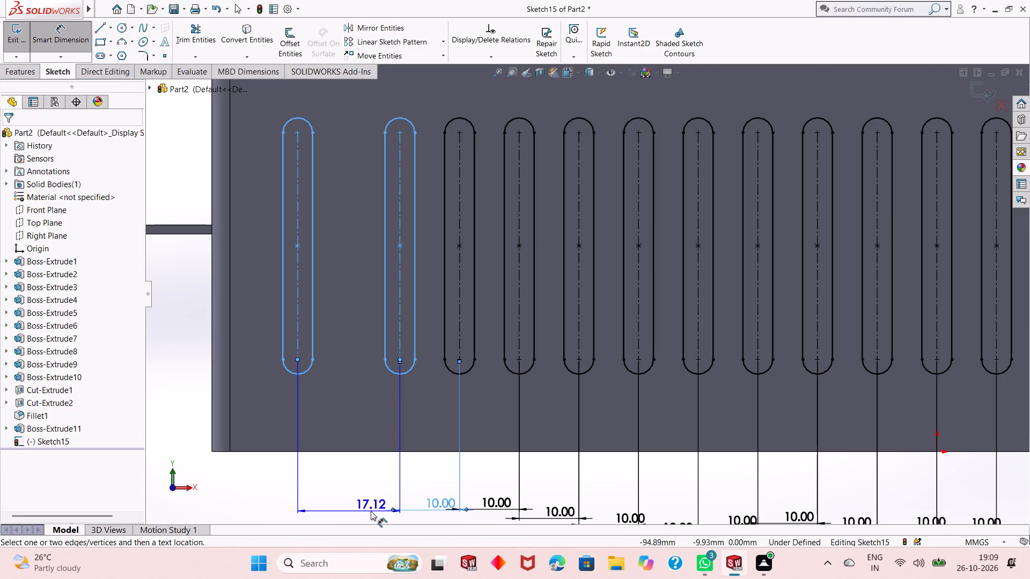
type("10")
key("Return")
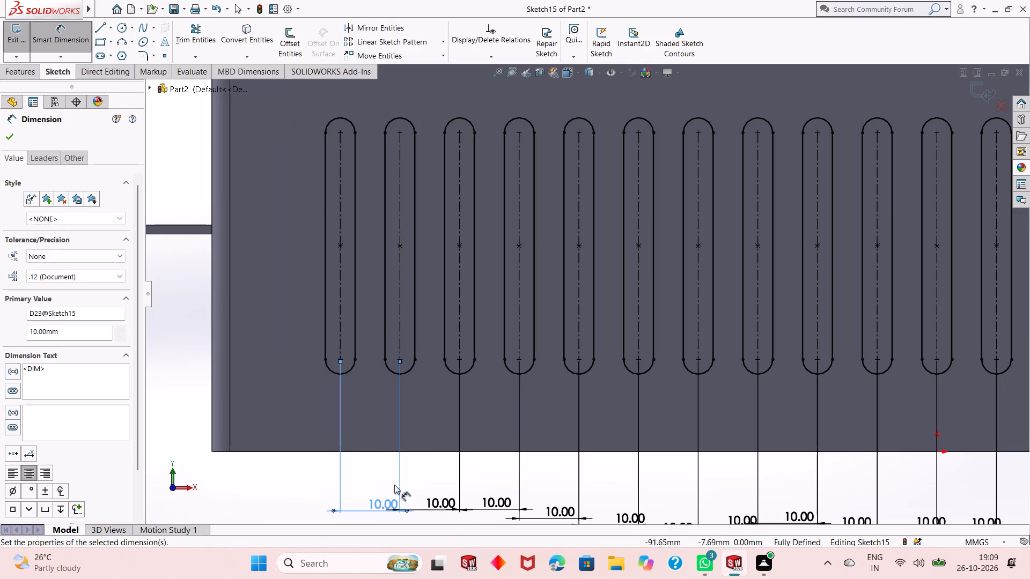
scroll(420, 412, "up", 3)
right_click(225, 376)
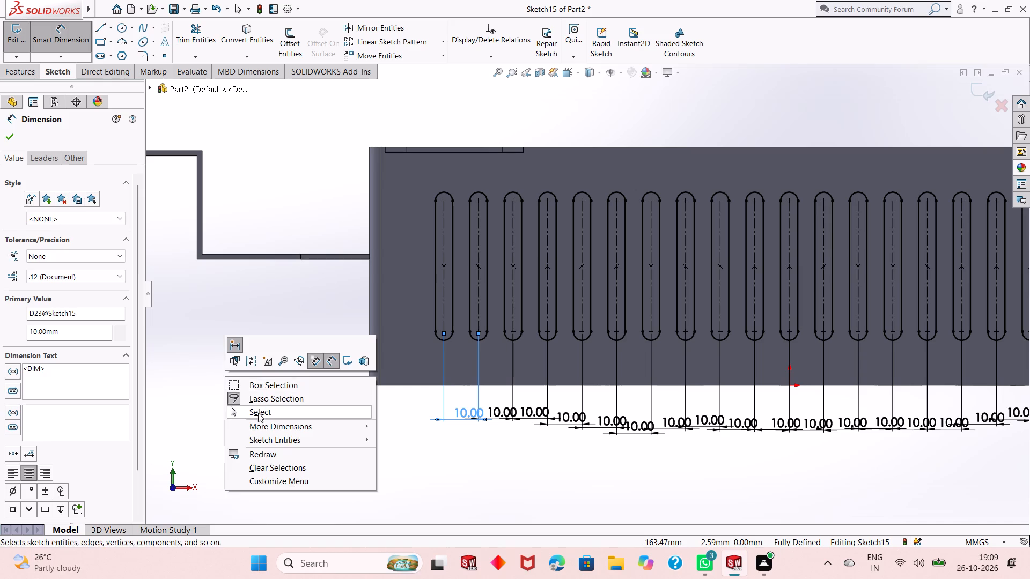
left_click(258, 413)
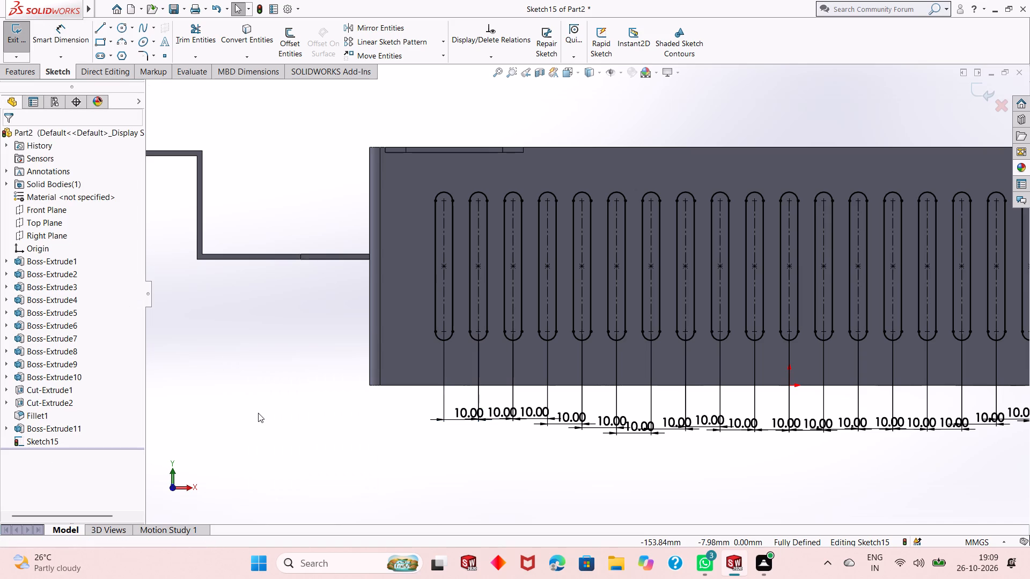
Check the row of spacing dimensions beneath the slots along the whole side wall.
scroll(595, 366, "up", 2)
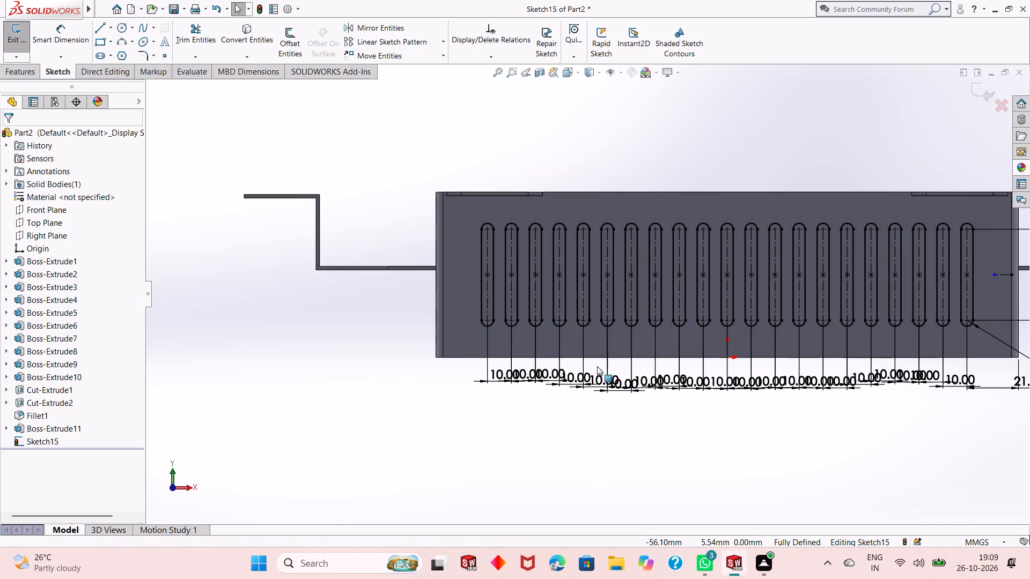
scroll(943, 313, "down", 3)
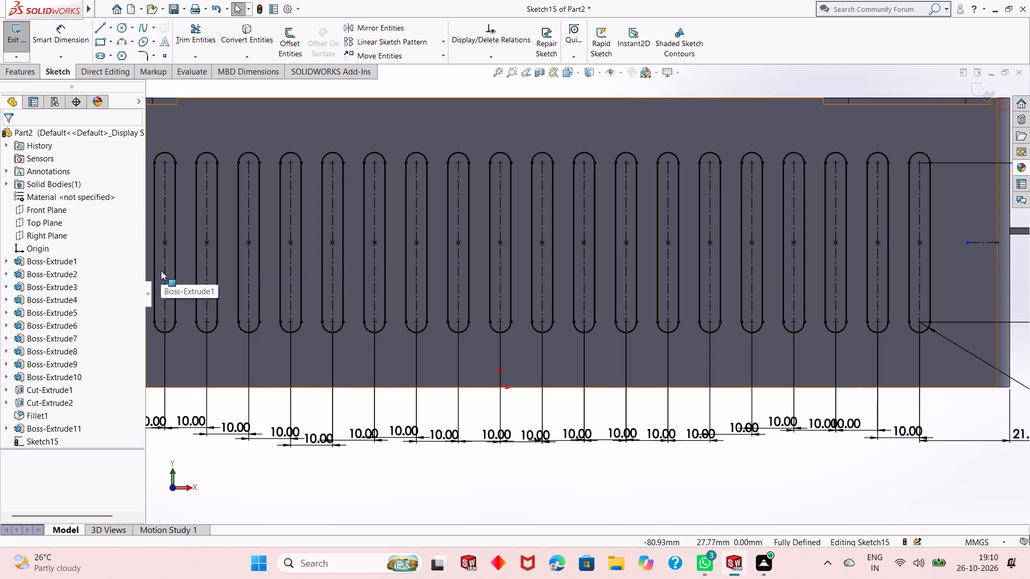
left_click(160, 420)
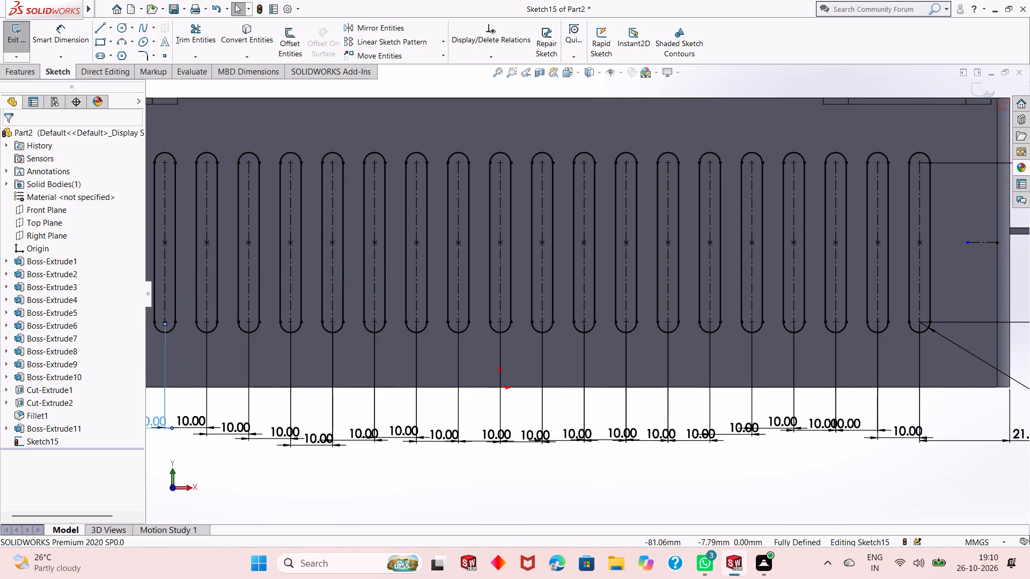
scroll(377, 385, "down", 1)
scroll(378, 385, "up", 2)
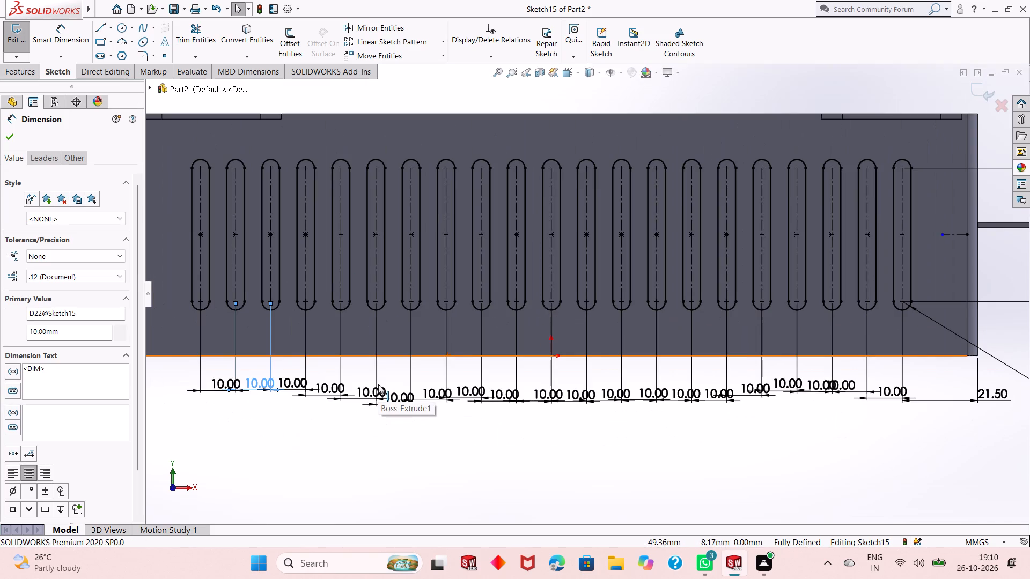
scroll(378, 384, "up", 1)
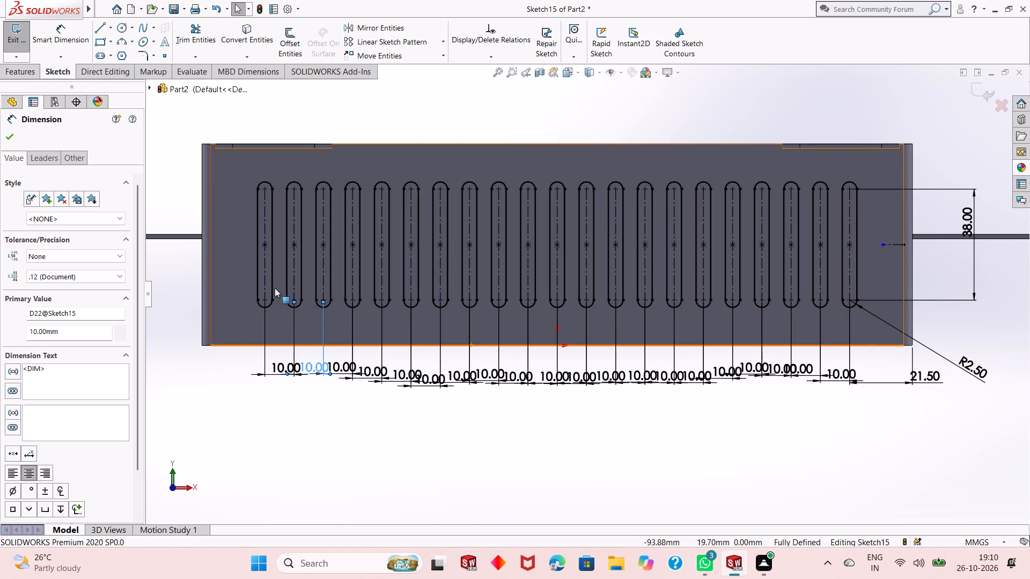
key("Escape")
key("Escape")
key("Escape")
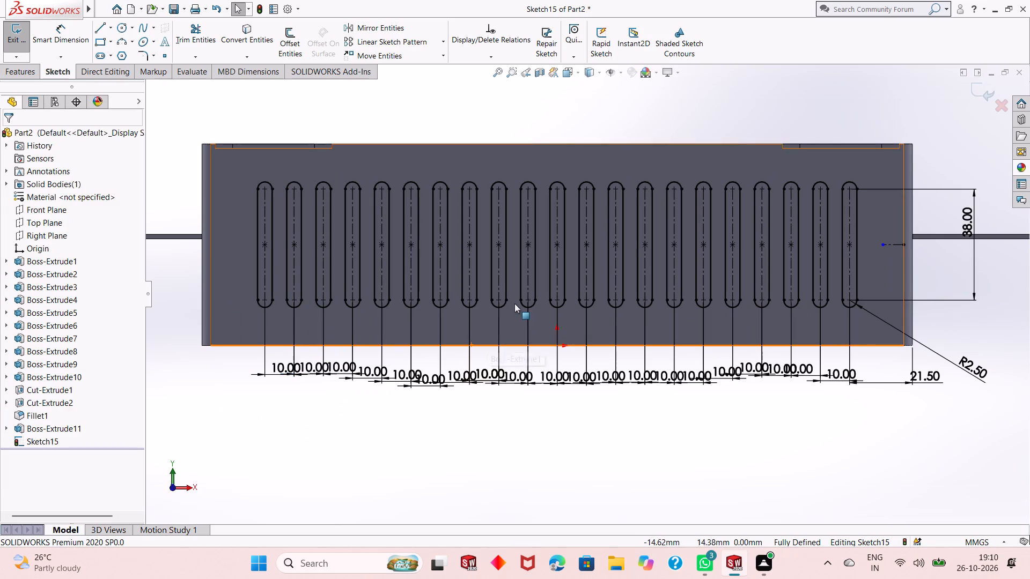
Extrude-cut the slot sketch with the Through All end condition so it passes through both opposite side walls.
middle_click_drag(533, 294, 559, 327)
scroll(558, 327, "up", 1)
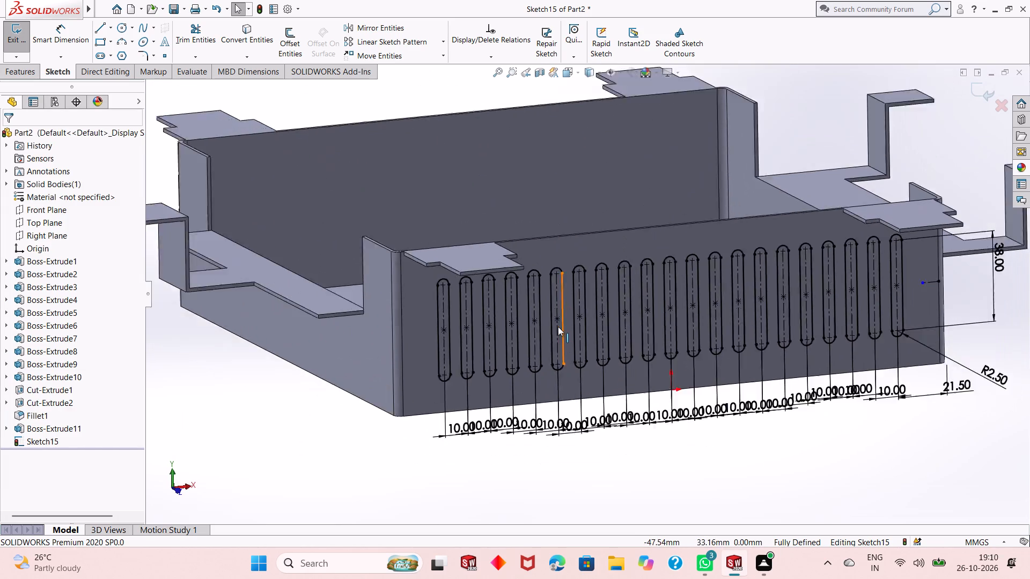
scroll(558, 326, "up", 3)
middle_click_drag(616, 303, 642, 328)
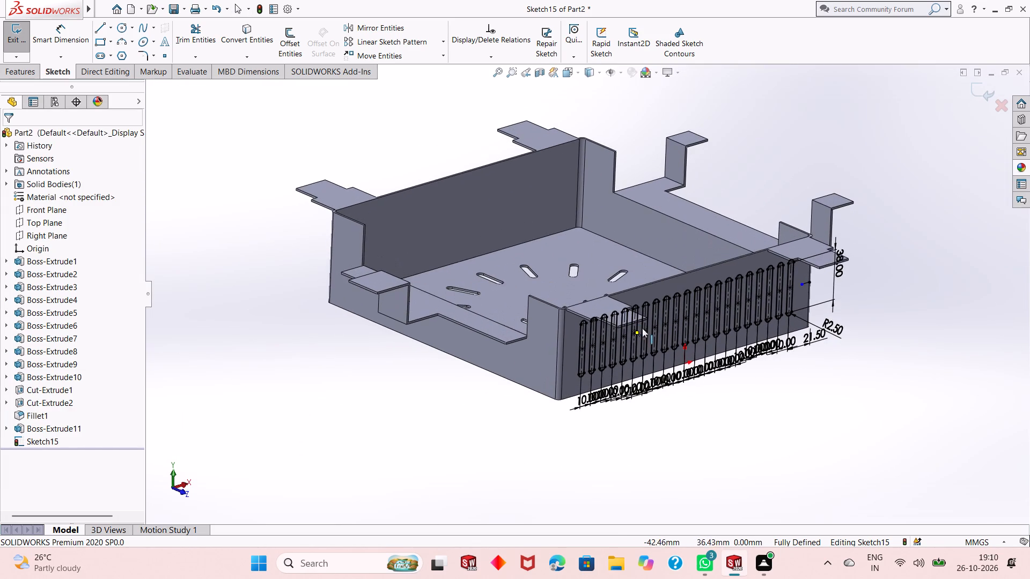
left_click(17, 71)
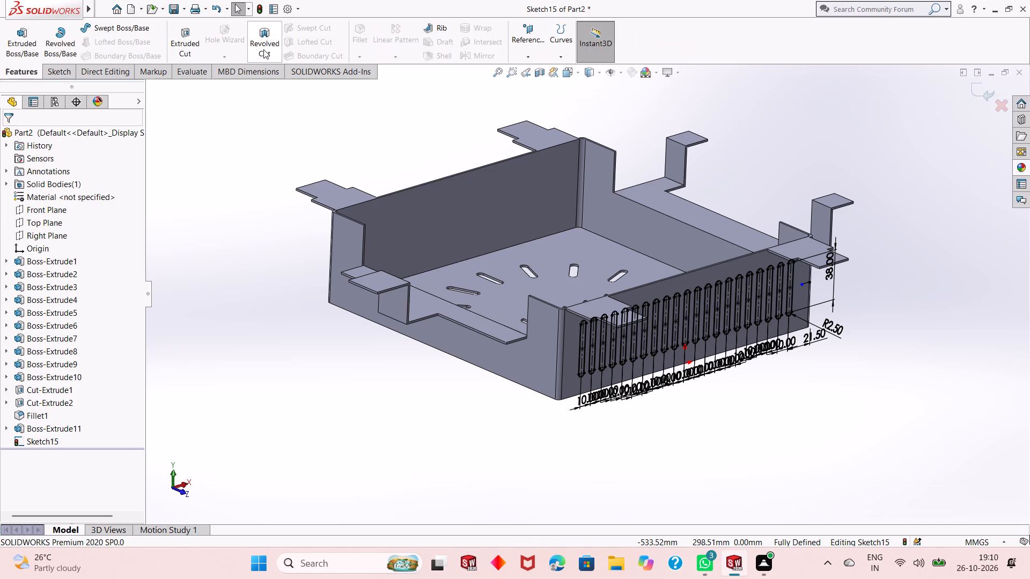
left_click(186, 50)
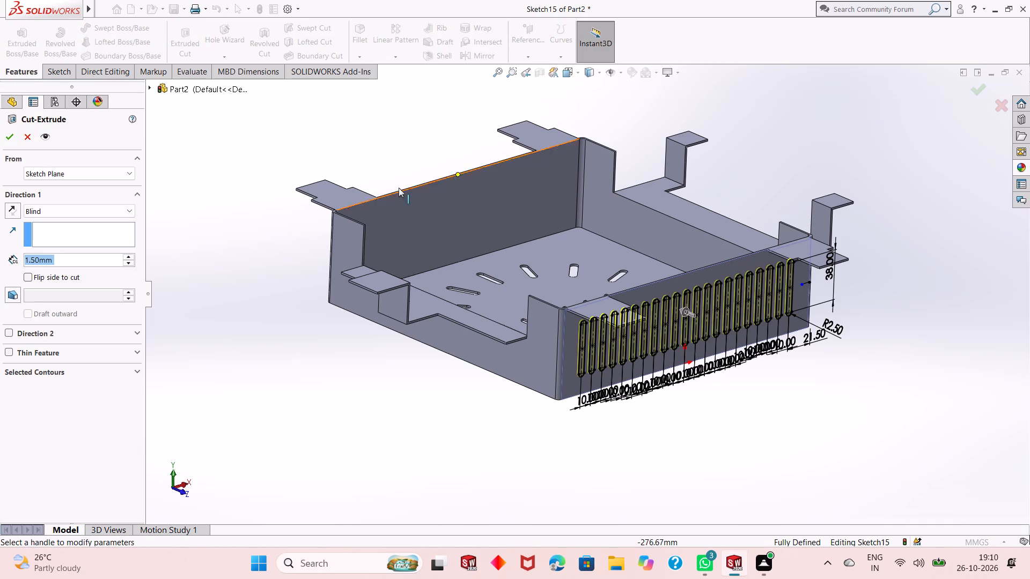
left_click(94, 207)
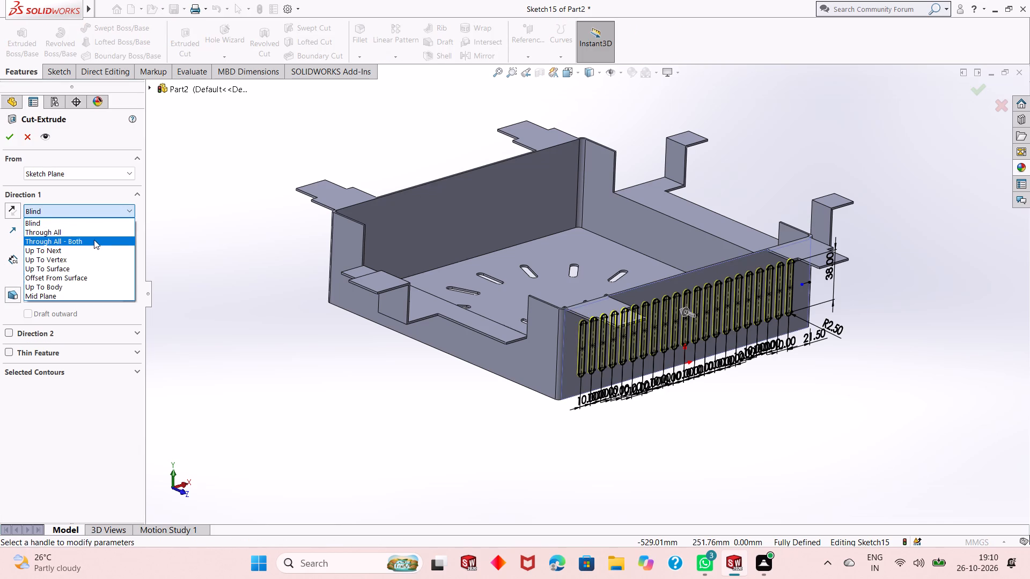
left_click(97, 229)
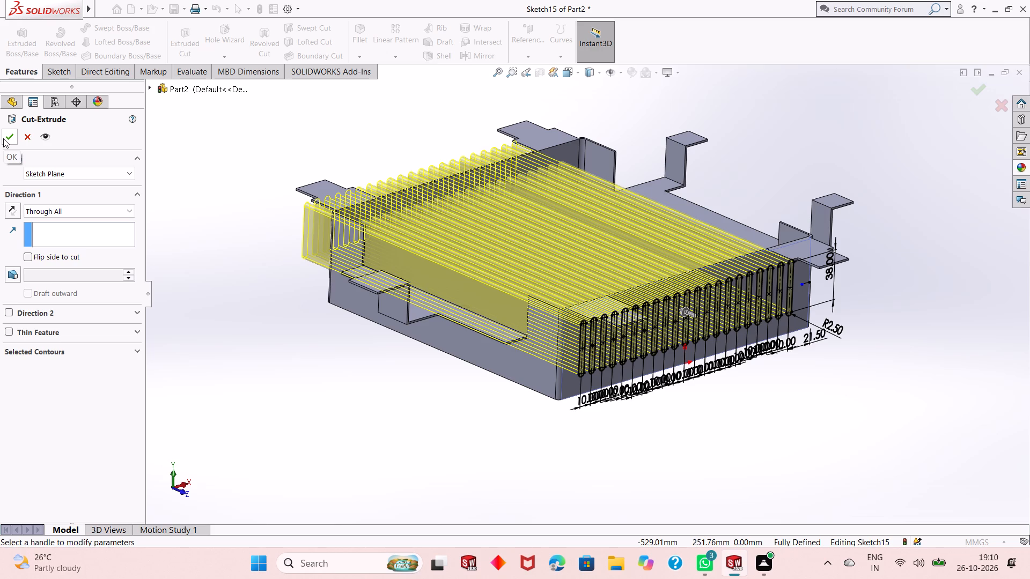
left_click(3, 140)
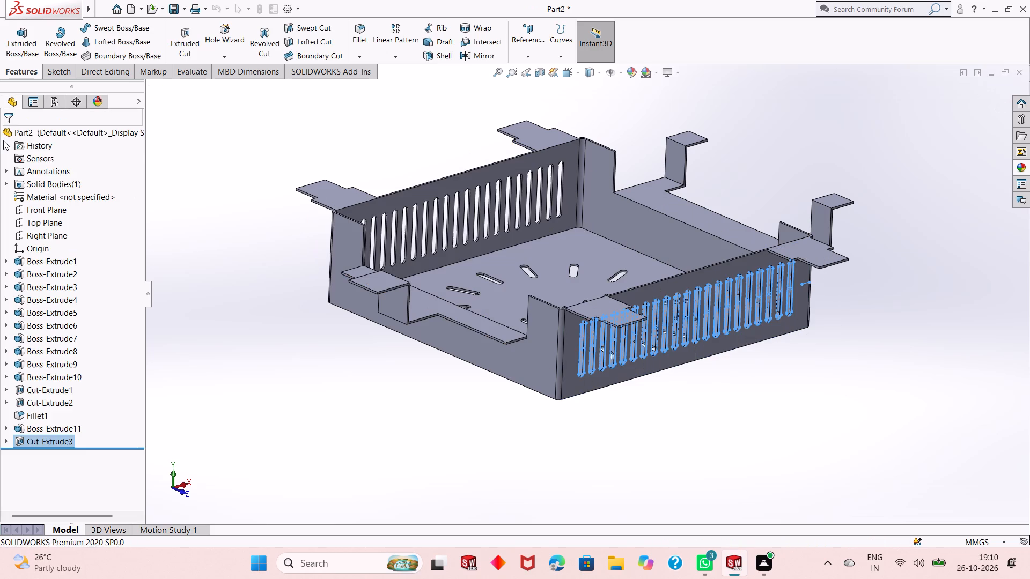
left_click(342, 332)
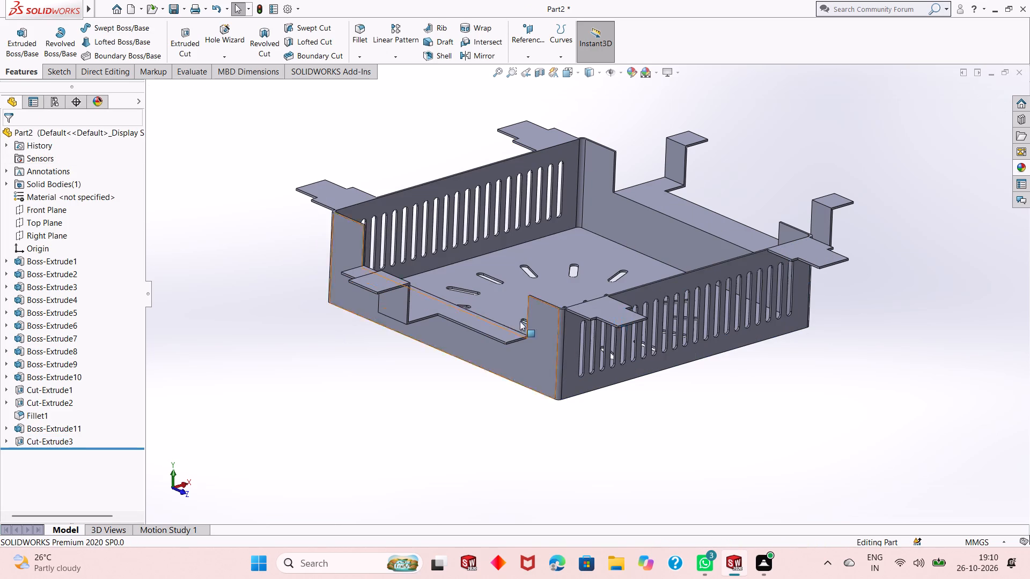
Examine the ventilation slots in both side walls and the surrounding tabs from several angles.
middle_click_drag(748, 394, 732, 340)
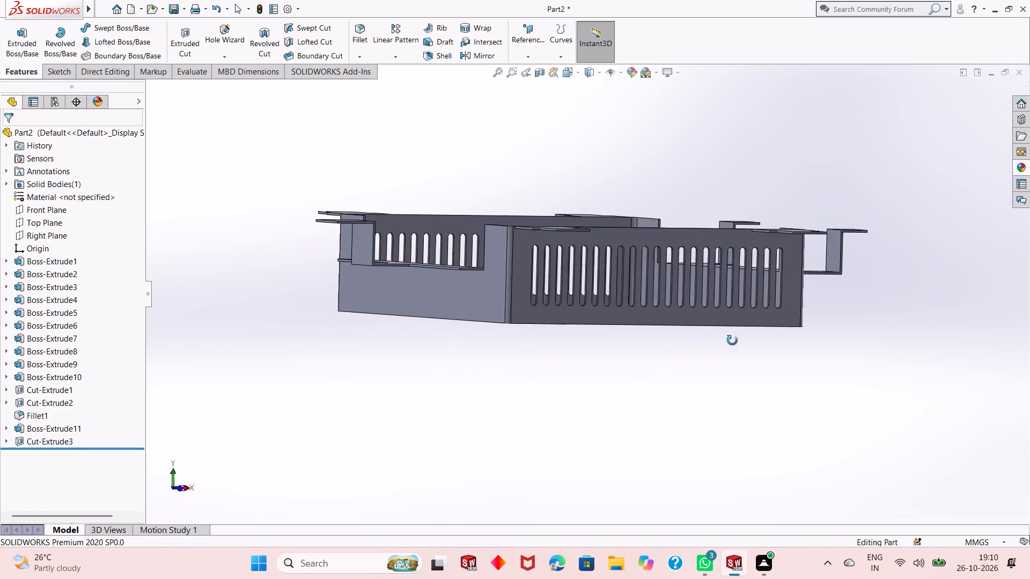
middle_click_drag(732, 340, 696, 359)
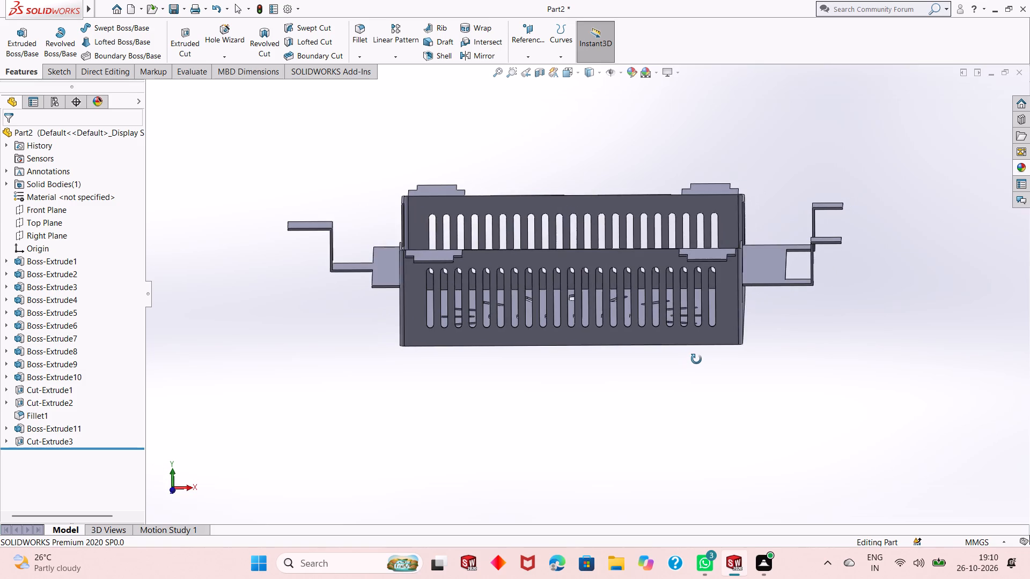
middle_click_drag(696, 359, 719, 350)
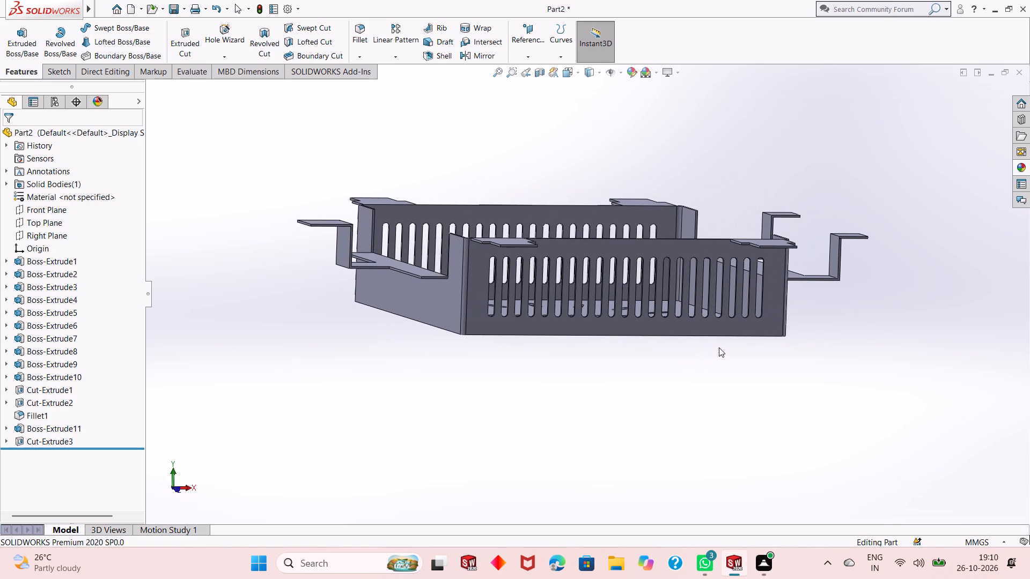
middle_click_drag(714, 350, 659, 432)
scroll(663, 419, "up", 2)
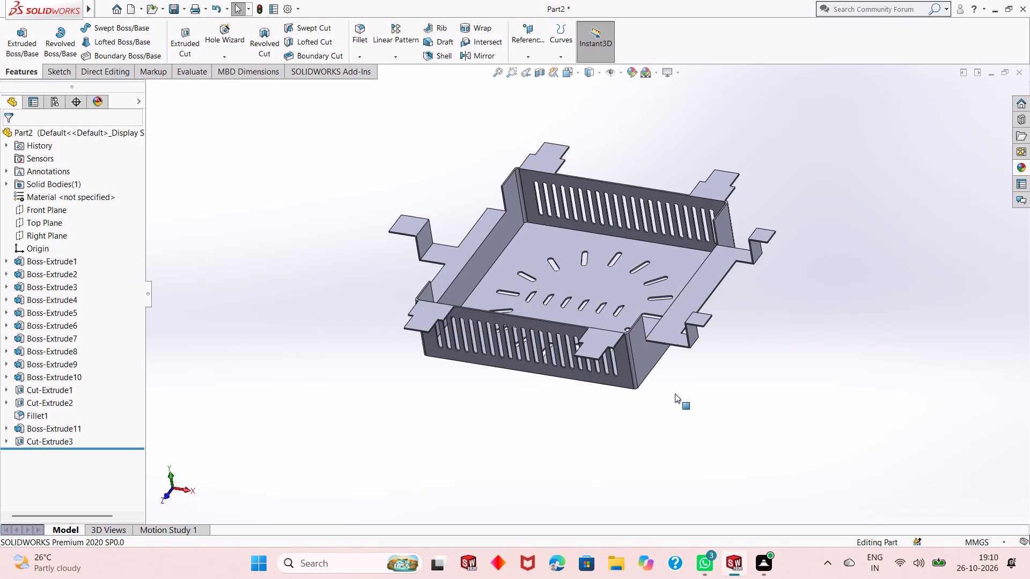
middle_click_drag(682, 362, 710, 397)
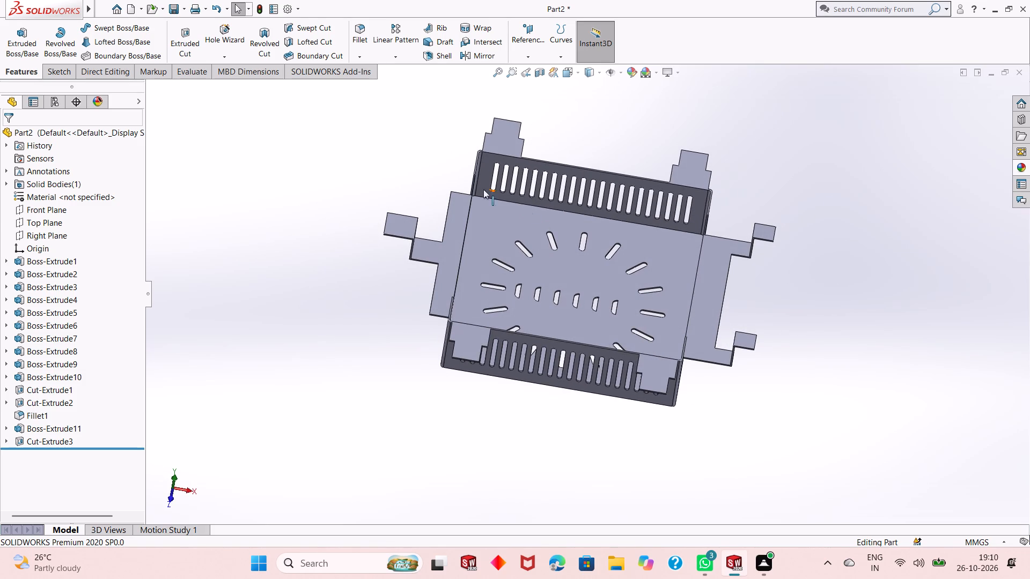
middle_click_drag(575, 117, 569, 153)
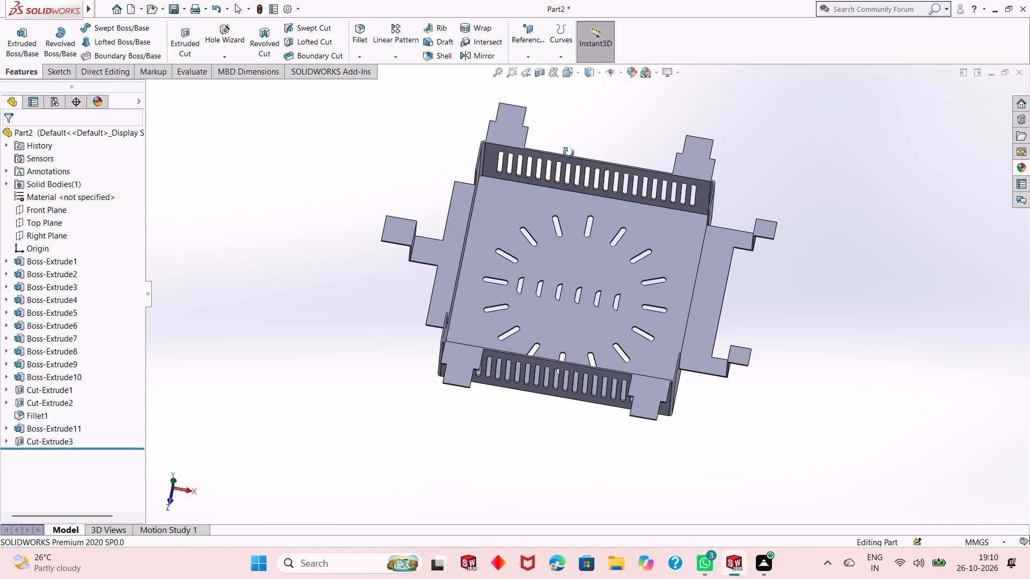
middle_click_drag(569, 153, 569, 155)
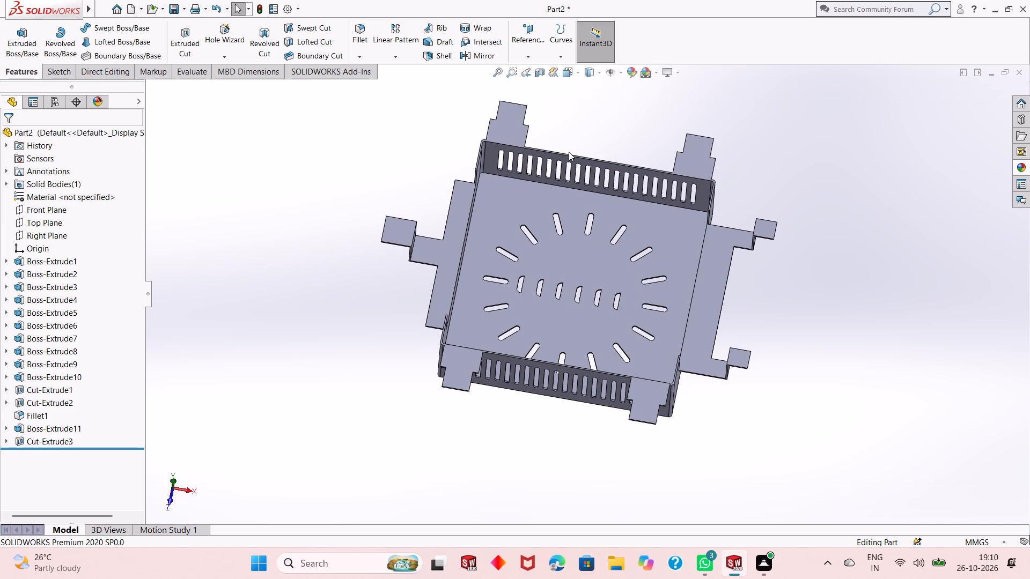
On a new sketch on the -Z mounting tabs' top face, draw a circle on each tab's narrow end, radii about 5.4 and 5.5 mm.
left_click(519, 133)
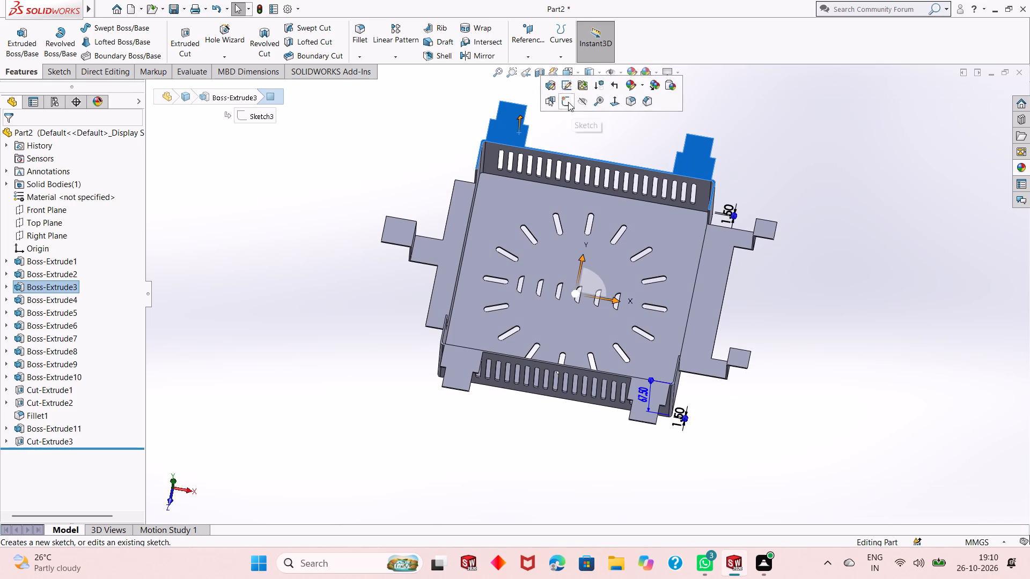
left_click(568, 102)
key("ctrl+8")
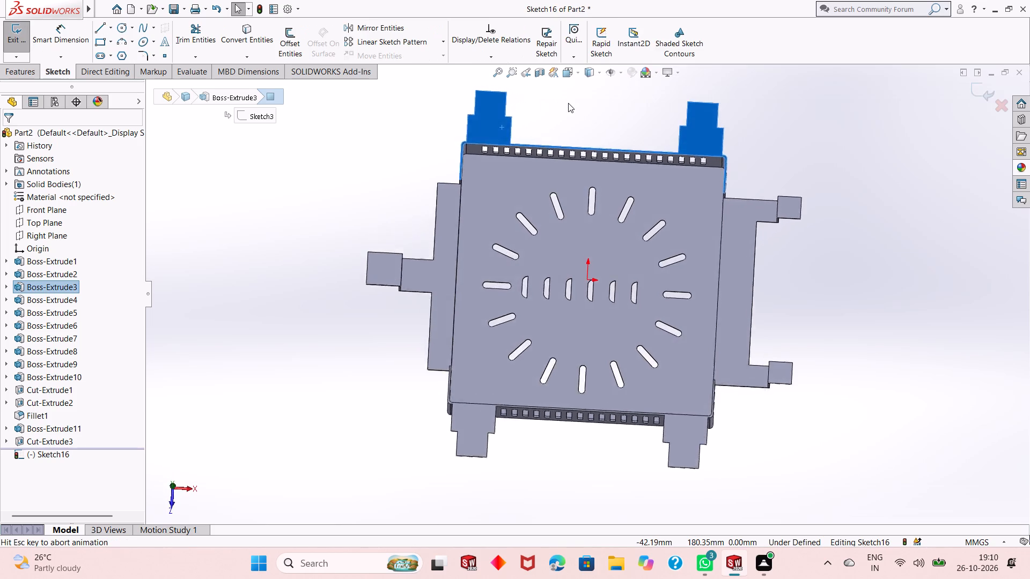
scroll(568, 103, "down", 1)
scroll(568, 103, "up", 1)
left_click(560, 139)
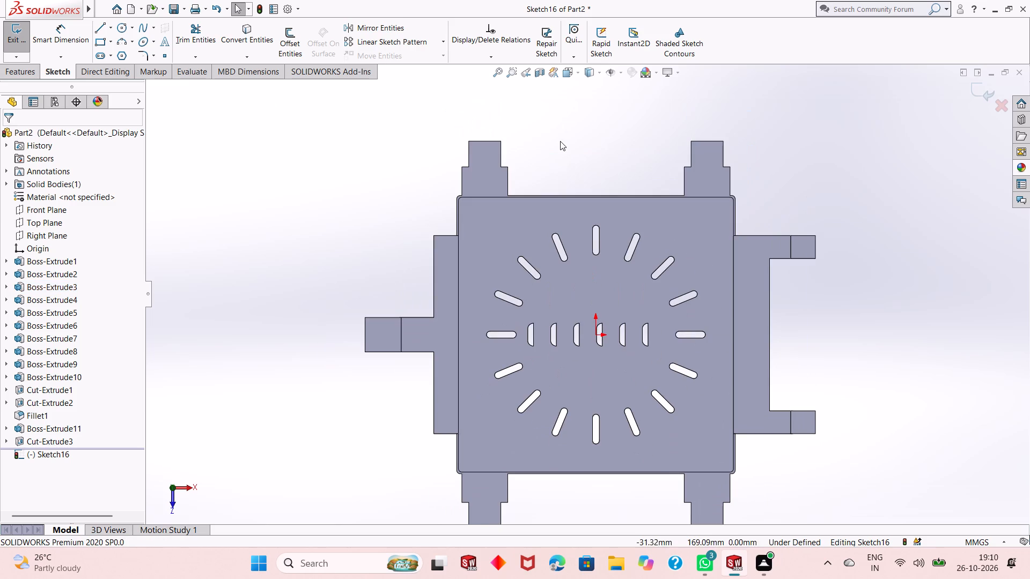
scroll(570, 174, "down", 3)
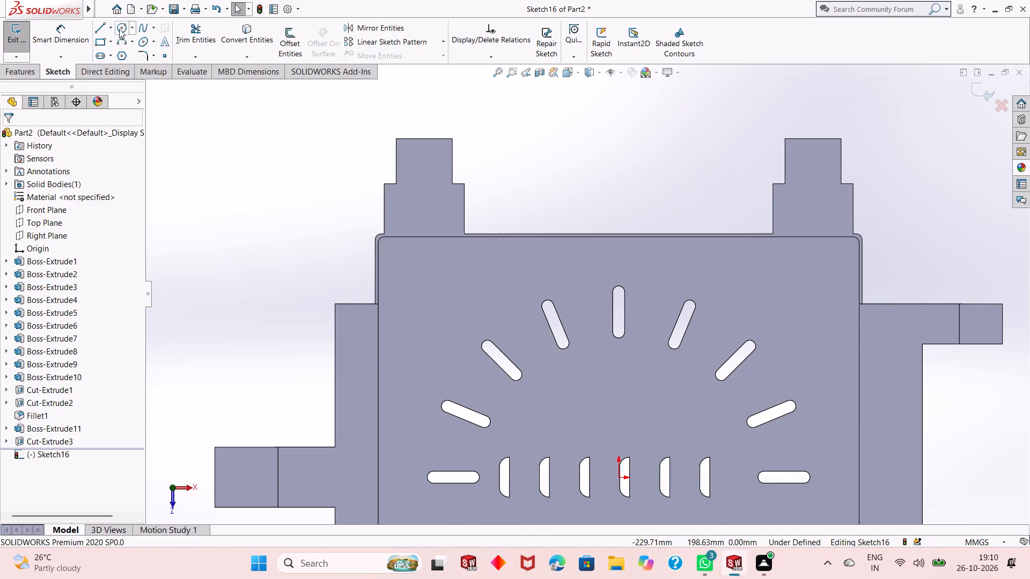
left_click(125, 28)
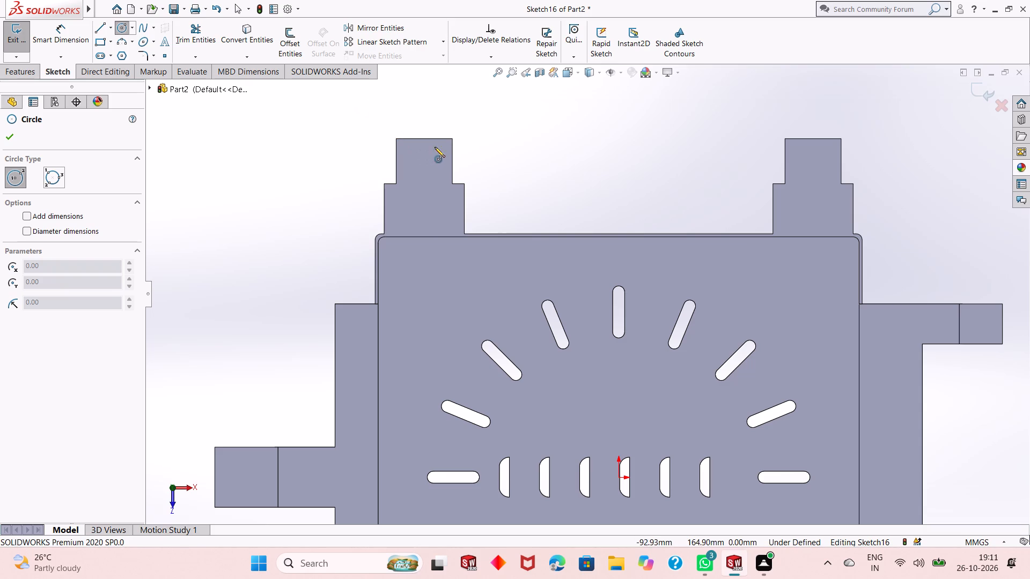
left_click(423, 161)
left_click(432, 154)
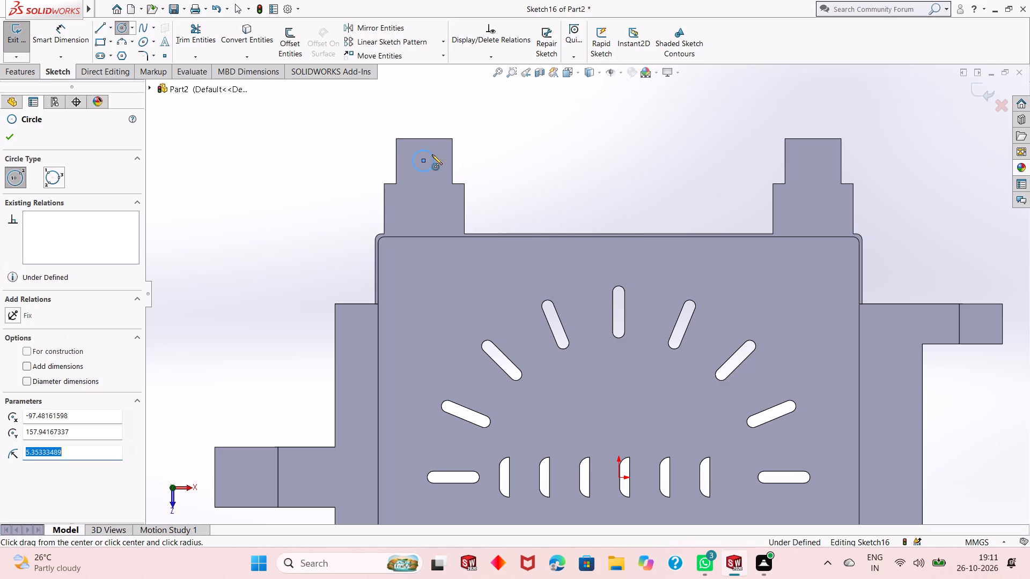
left_click(814, 159)
left_click(823, 154)
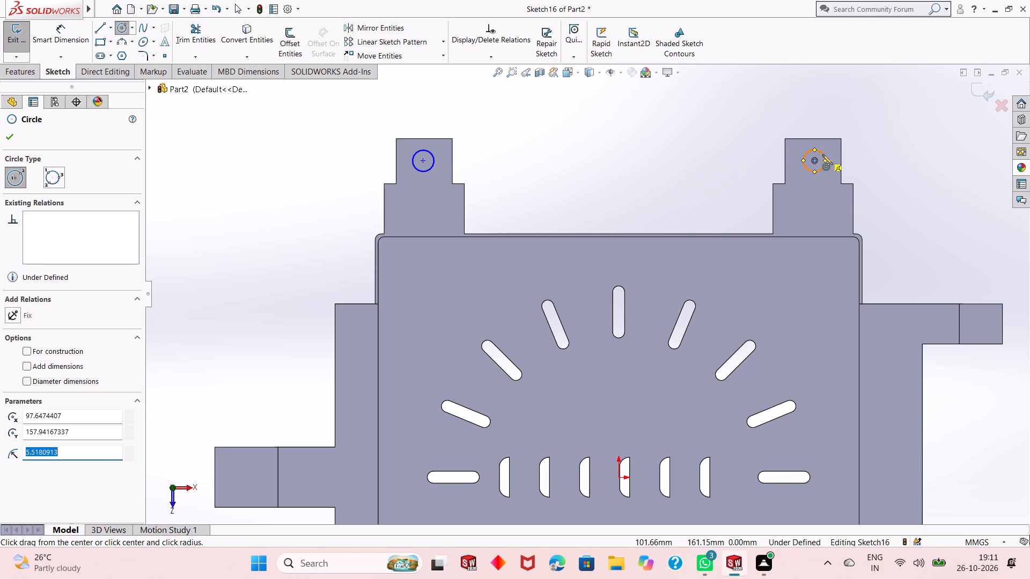
Draw a circle on the narrow end of each +Z mounting tab, radii about 5.6 mm (-X tab) and 6.5 mm (+X tab).
scroll(627, 172, "up", 6)
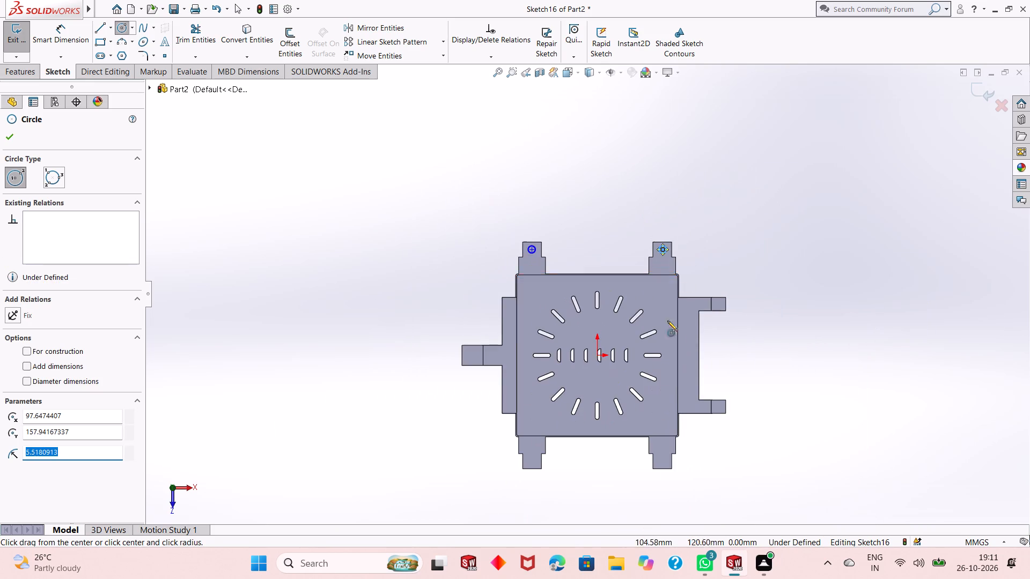
scroll(605, 490, "down", 3)
scroll(562, 442, "down", 3)
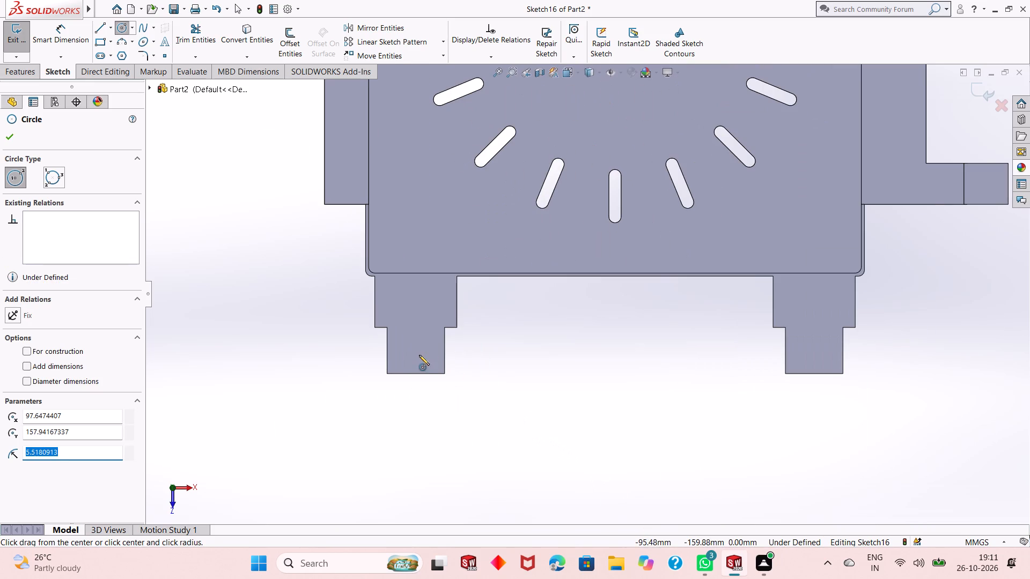
left_click(414, 351)
left_click(420, 341)
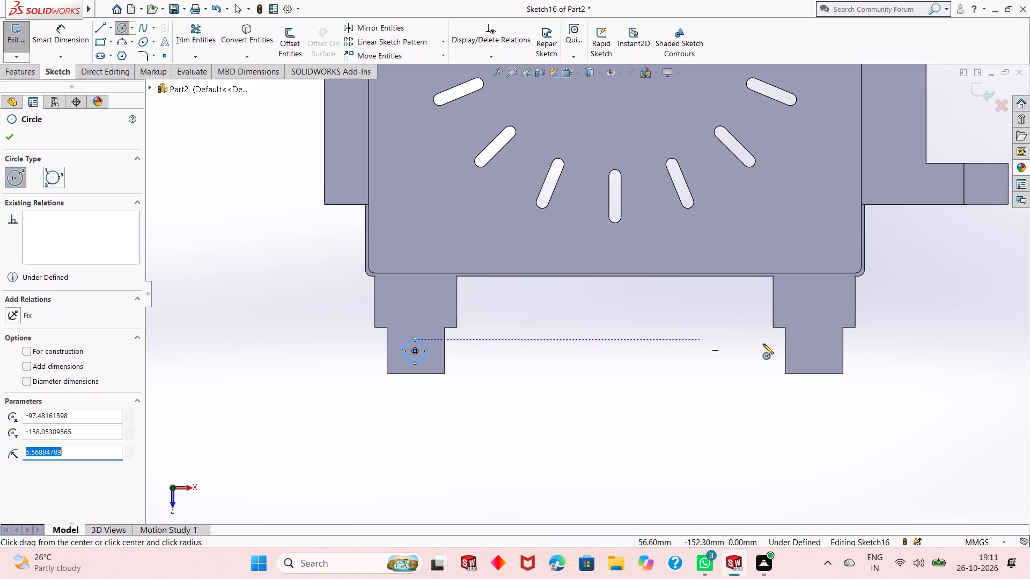
left_click(815, 350)
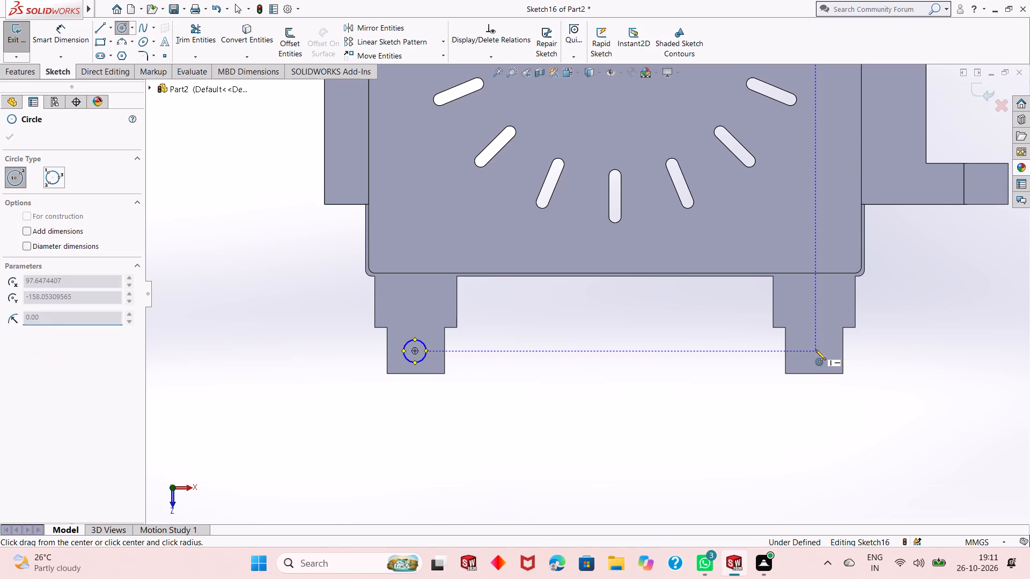
left_click(819, 338)
scroll(725, 399, "up", 6)
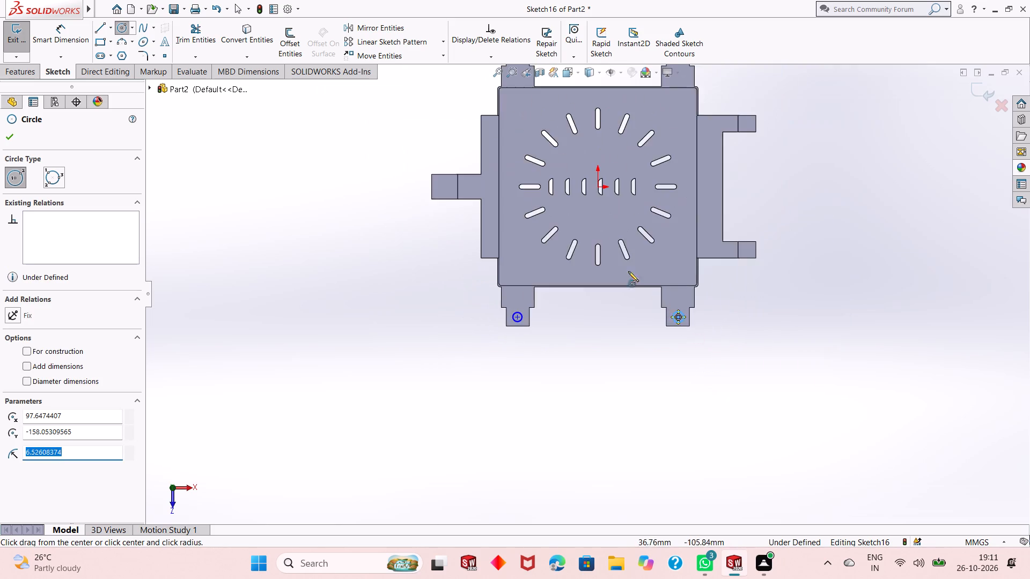
scroll(628, 271, "up", 1)
scroll(601, 202, "down", 3)
scroll(601, 199, "up", 2)
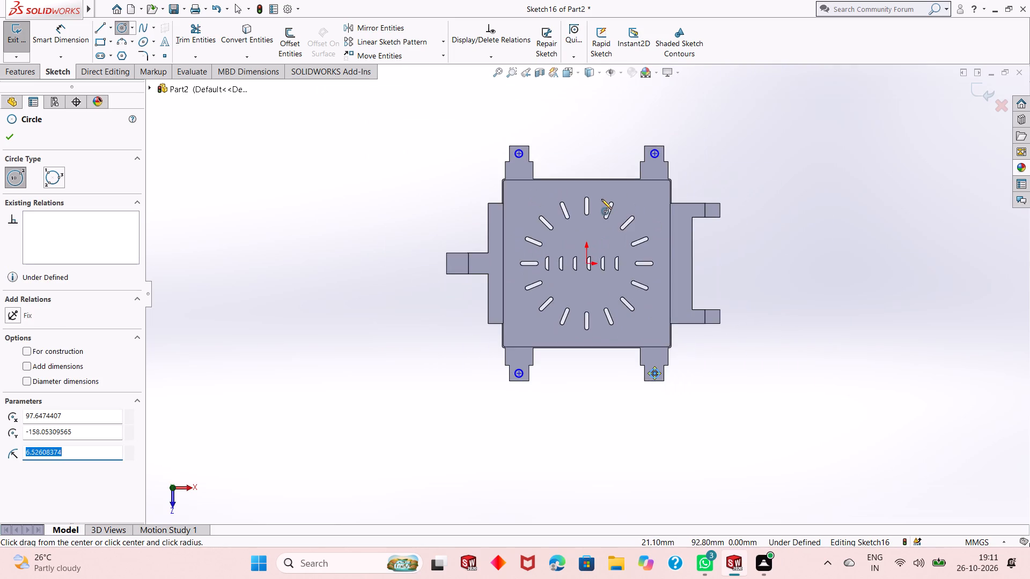
scroll(601, 199, "down", 1)
right_click(784, 264)
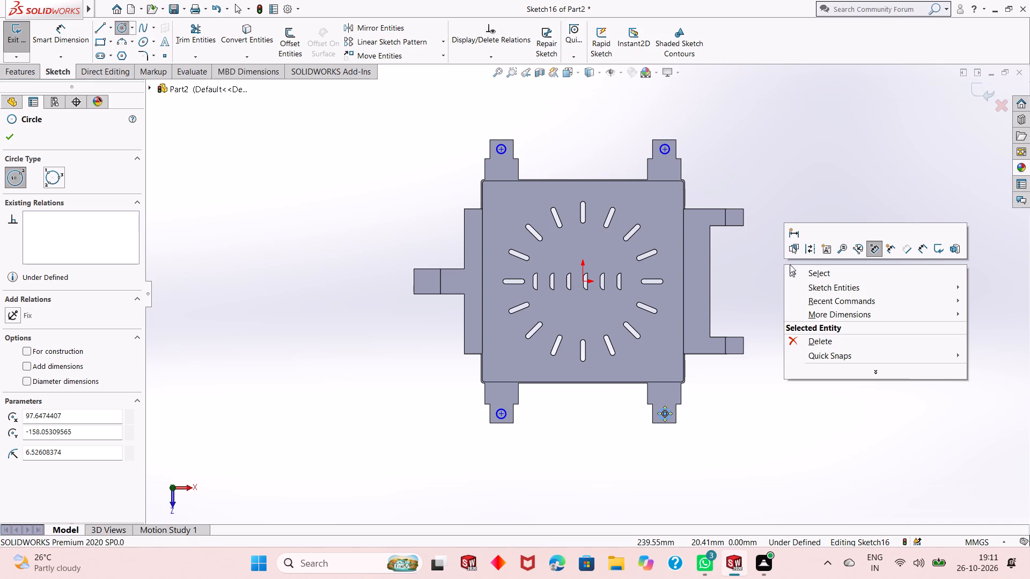
left_click(791, 274)
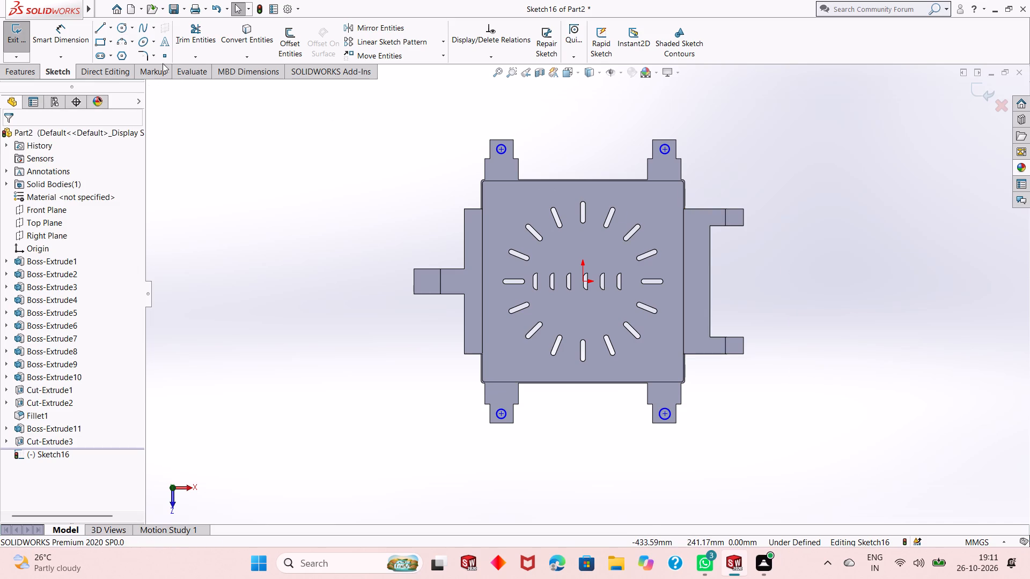
Dimension the circle on the -X, -Z mounting tab to a diameter of 17.3 mm.
left_click(42, 36)
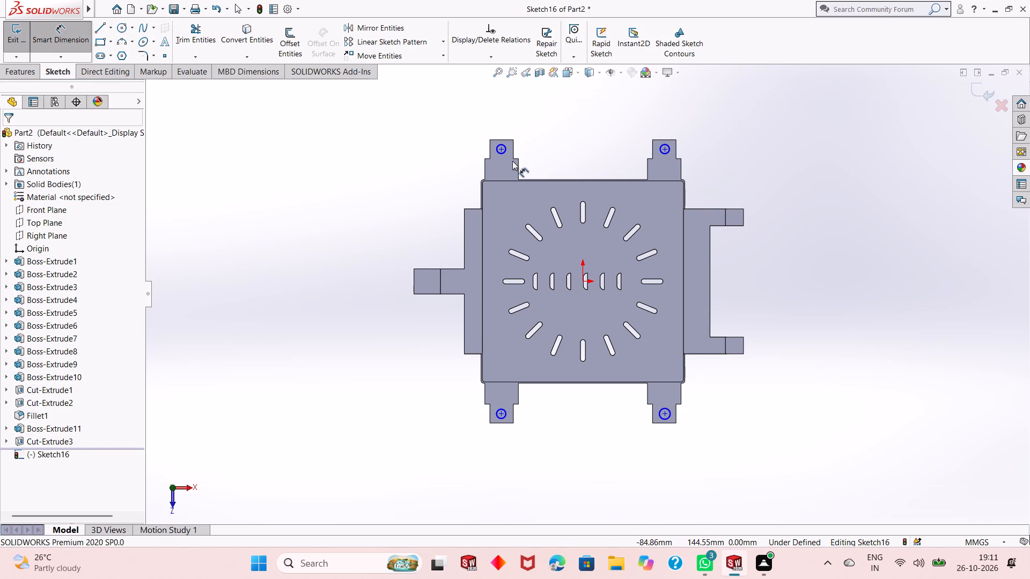
left_click(501, 154)
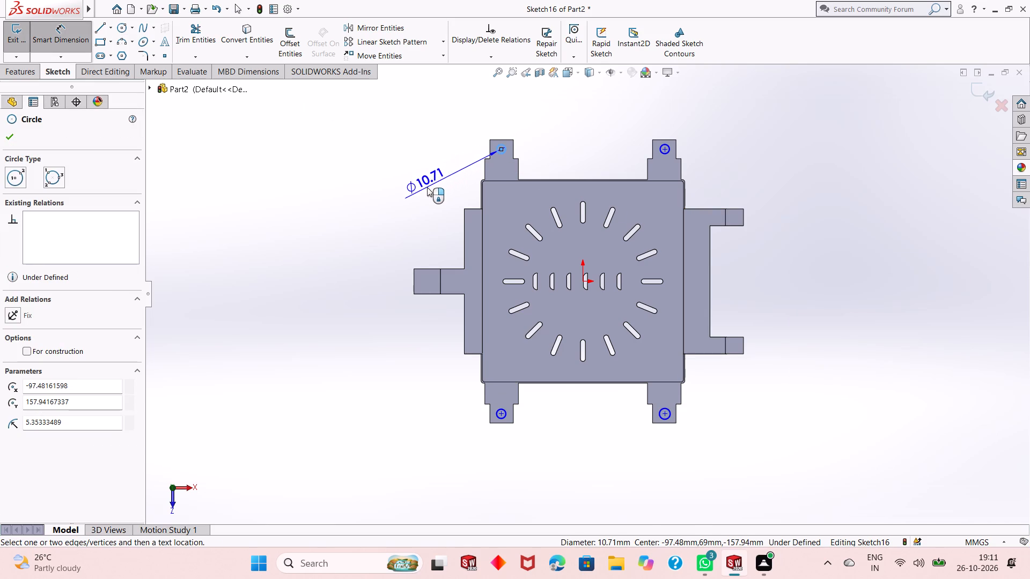
left_click(427, 188)
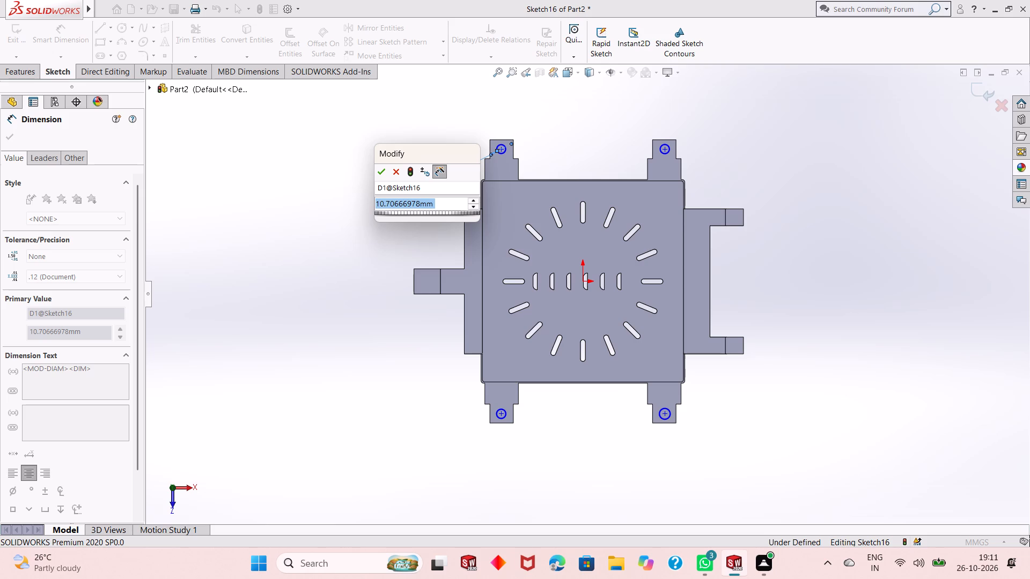
type("17.3")
key("Return")
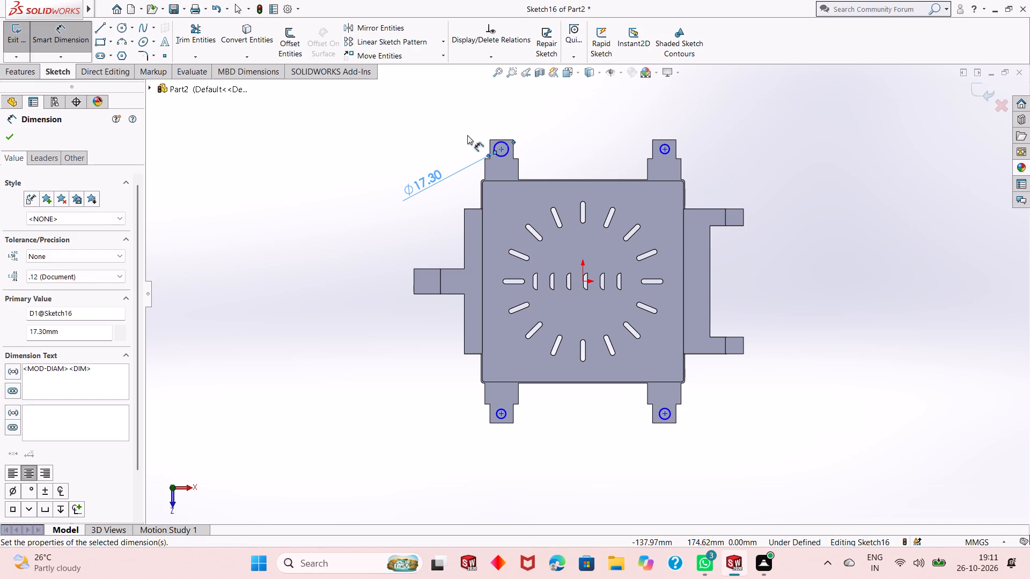
Dimension the centre of the 17.3 mm circle 16.25 mm from the tab's outer end edge.
scroll(519, 143, "down", 3)
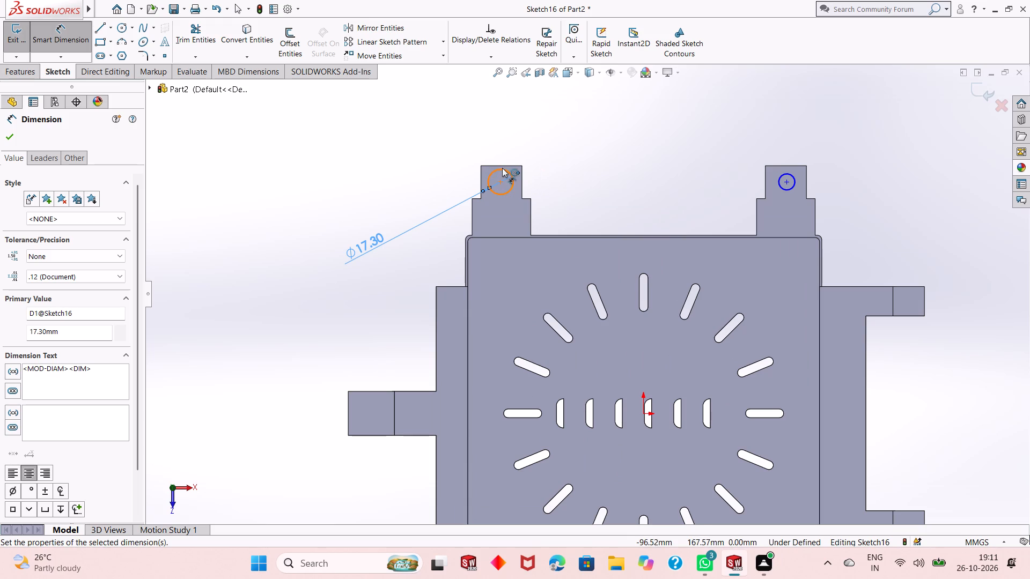
left_click(512, 164)
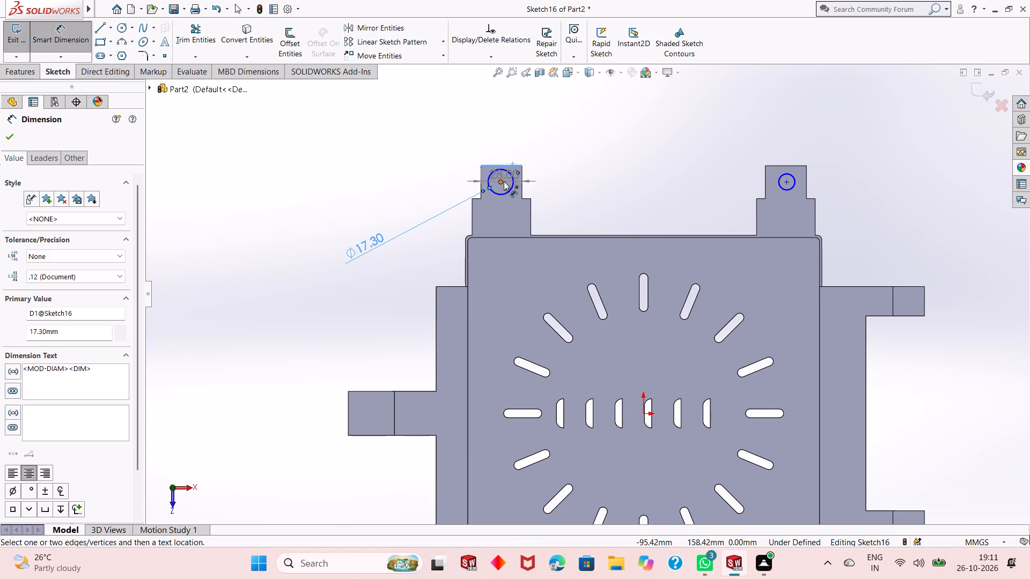
left_click(503, 181)
left_click(386, 179)
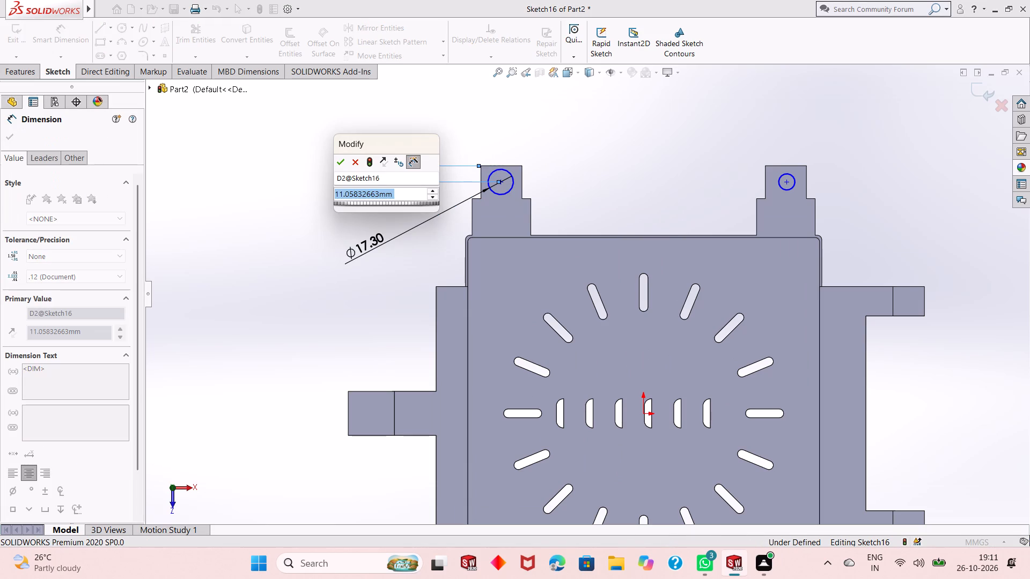
type("16.25")
key("Return")
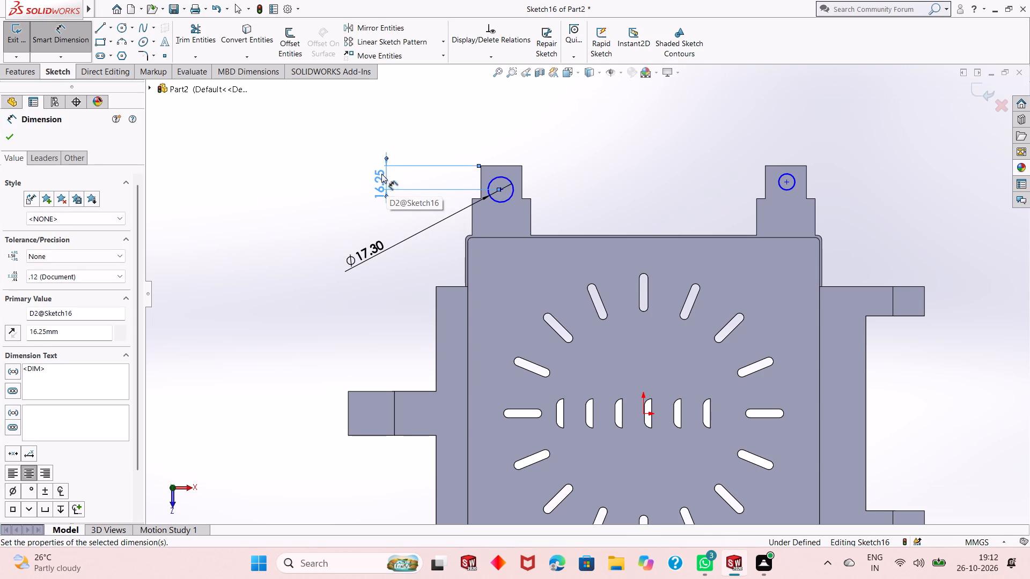
Dimension the same circle's centre at 28/2 (14 mm) from the narrow tab end's -X side edge.
scroll(543, 219, "up", 1)
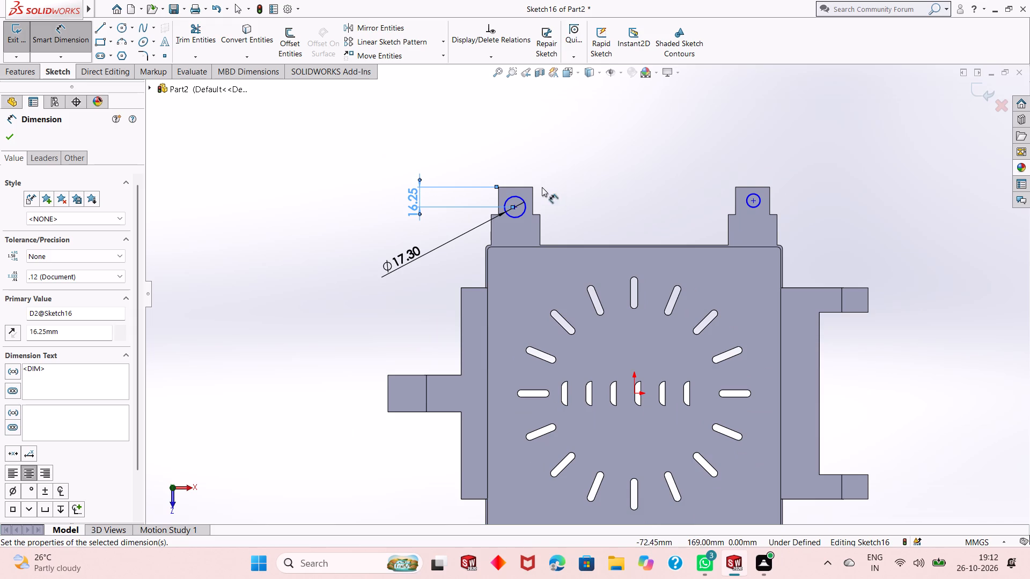
left_click(517, 207)
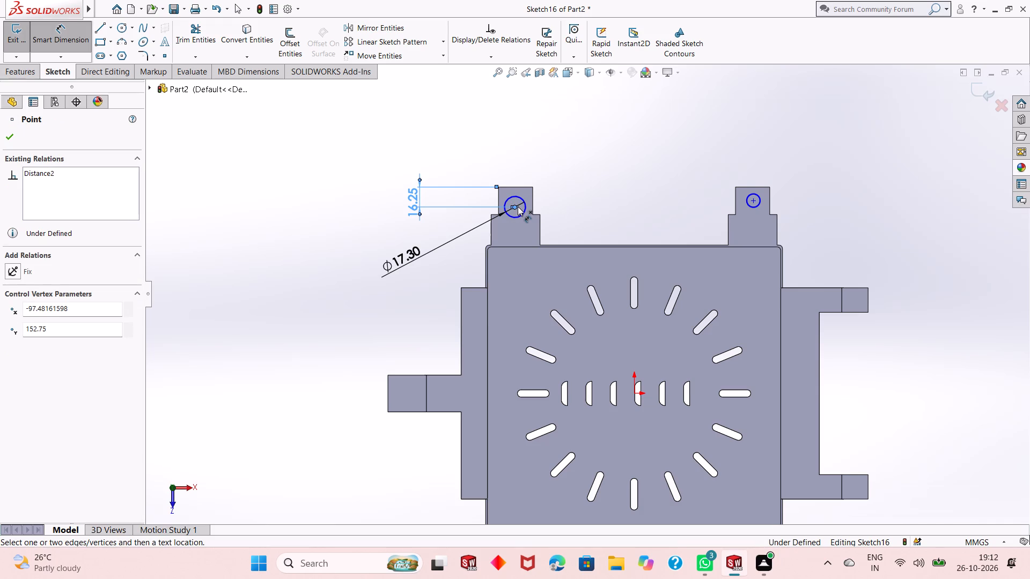
left_click(497, 199)
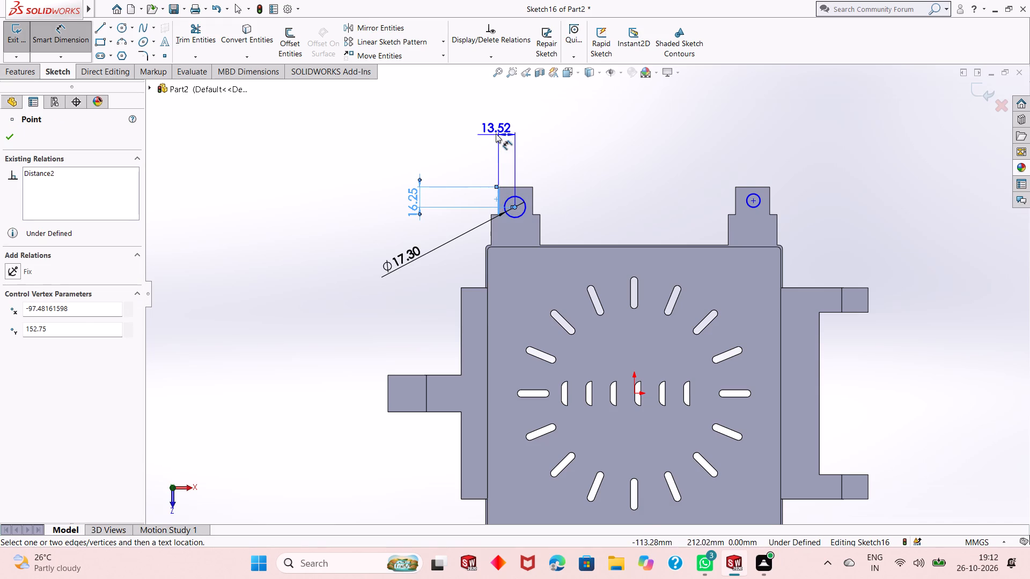
left_click(496, 133)
type("28/2")
key("Return")
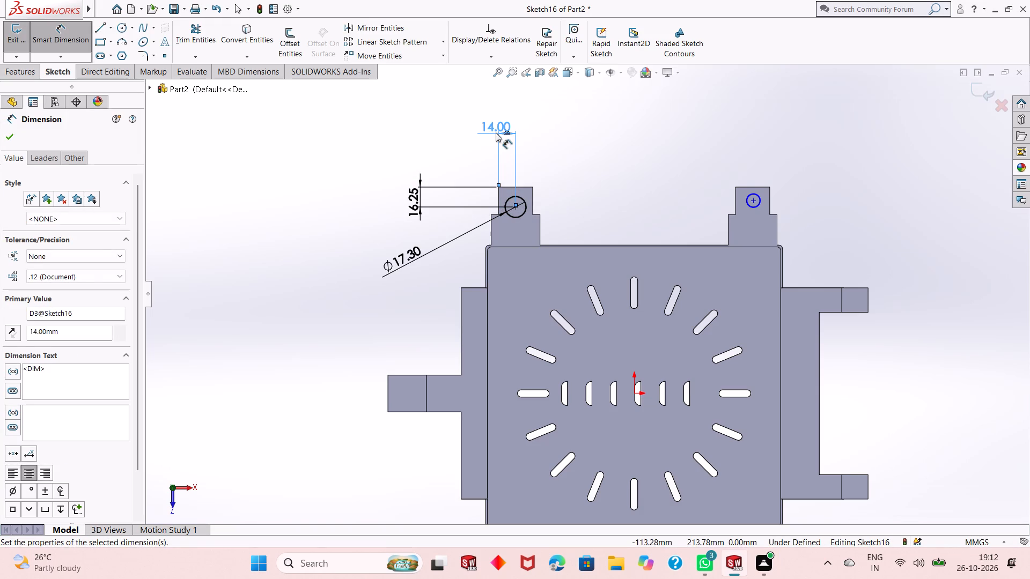
right_click(603, 138)
left_click(625, 173)
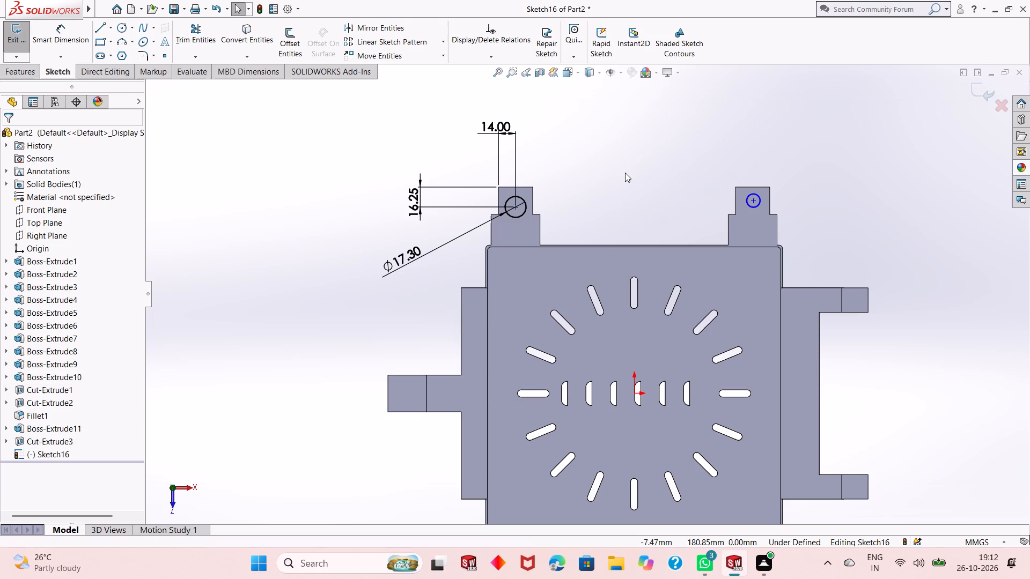
Apply an Equal relation to the circles on all four mounting tabs.
left_click(517, 218)
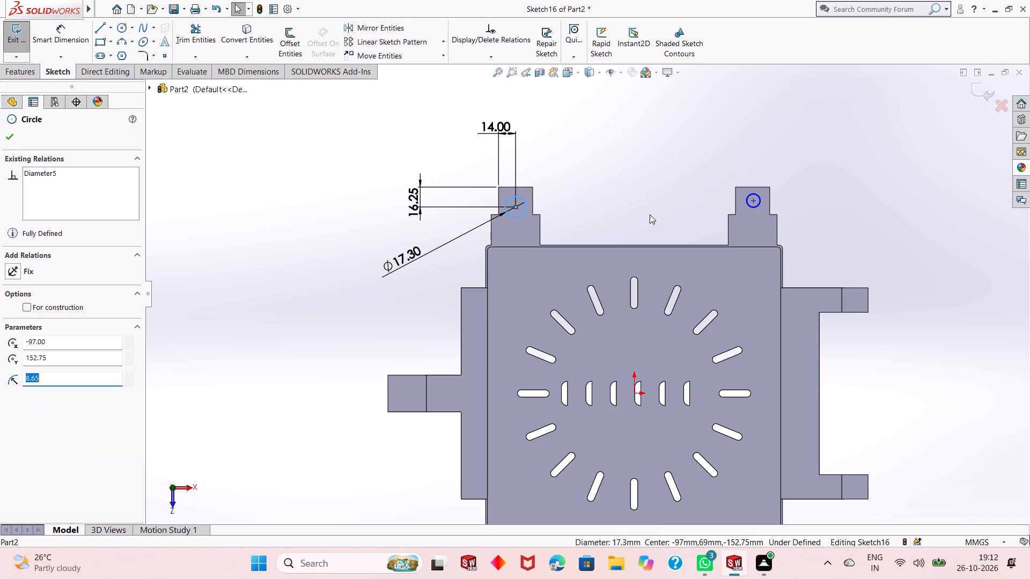
left_click(754, 206, "ctrl")
scroll(651, 314, "up", 4)
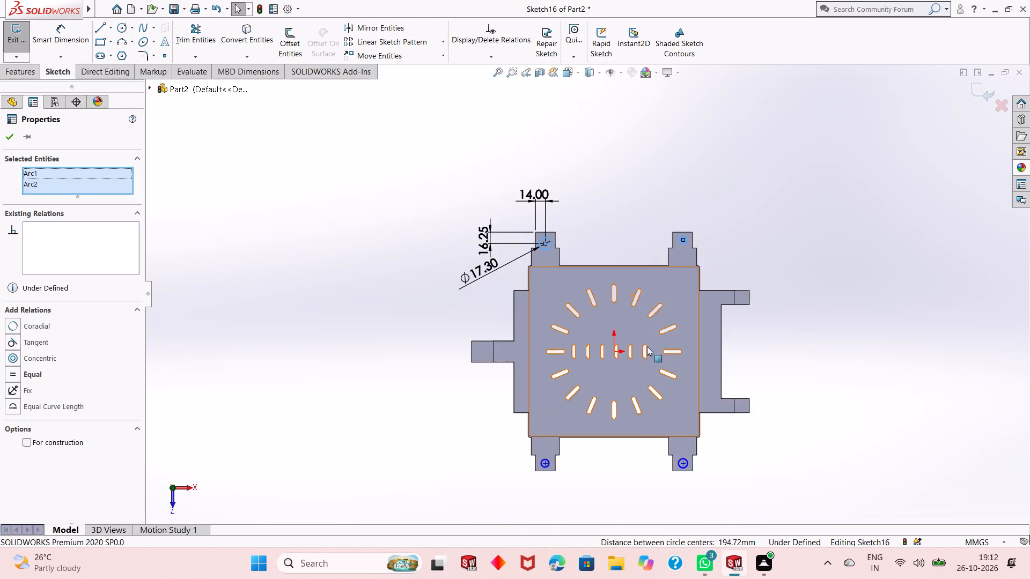
scroll(634, 411, "down", 4)
left_click(698, 416, "ctrl")
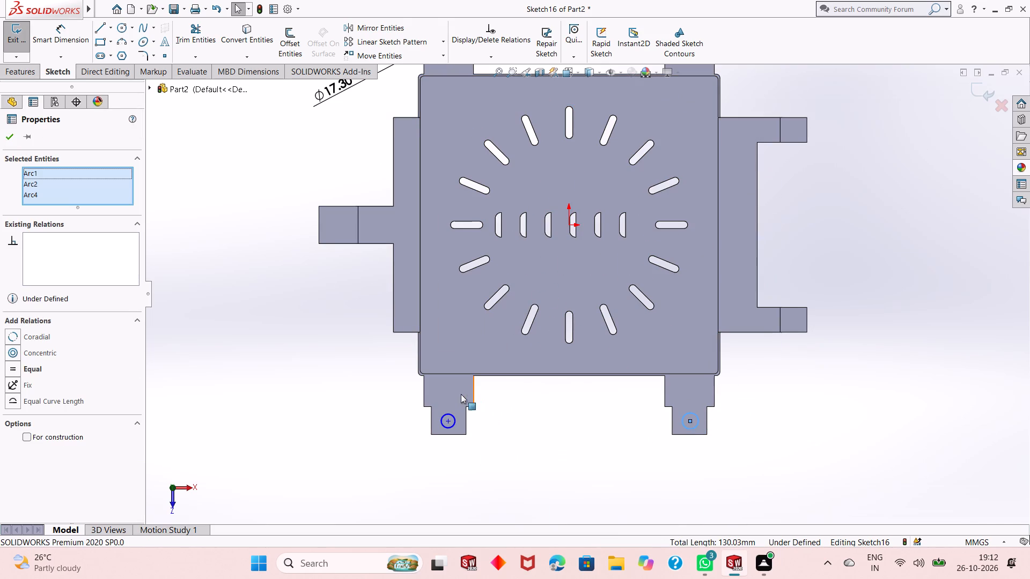
left_click(445, 412, "ctrl")
scroll(535, 384, "up", 2)
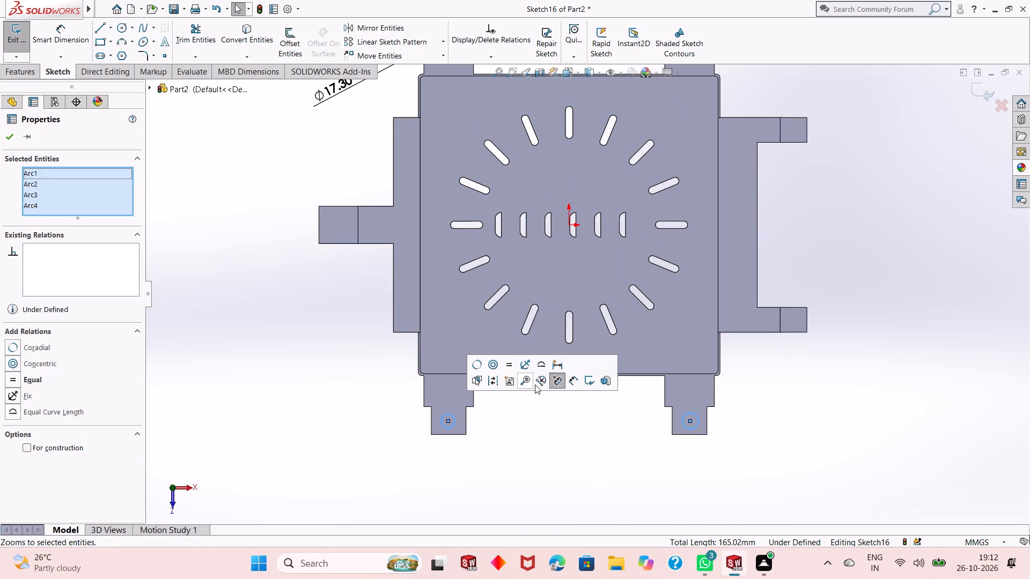
scroll(599, 397, "up", 2)
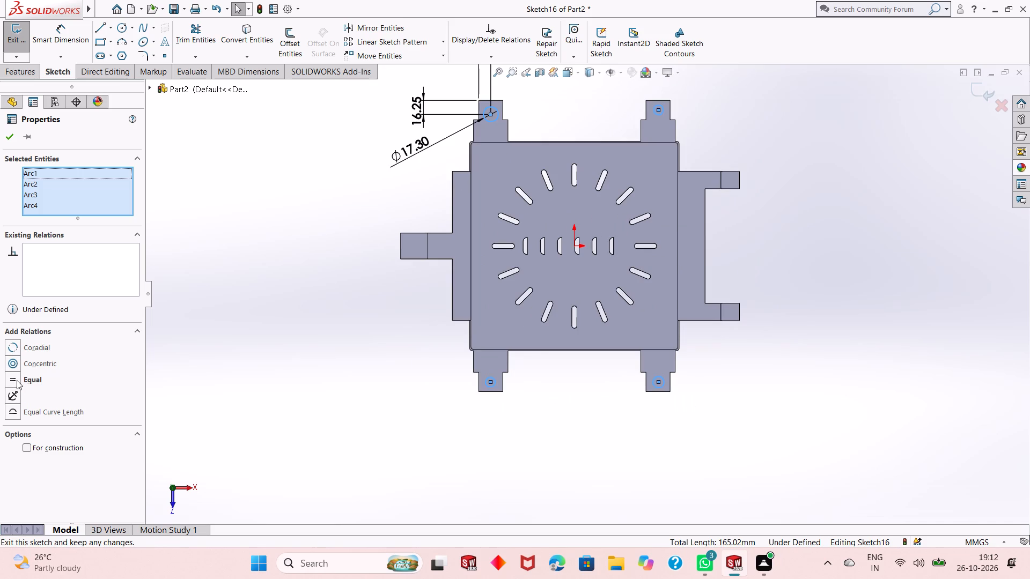
left_click(17, 380)
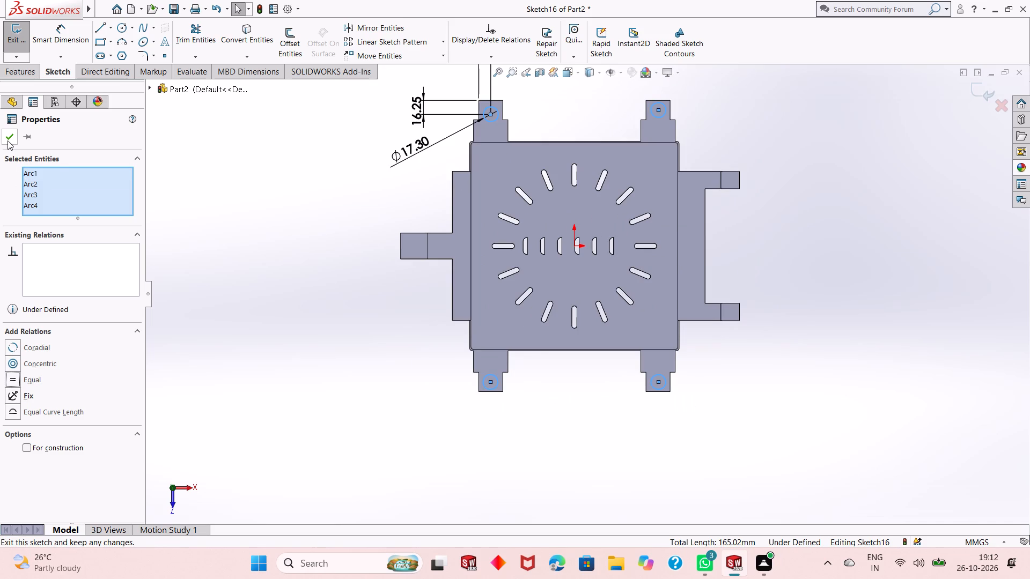
left_click(8, 140)
Apply a Vertical relation between the centres of the two circles on the -X side tabs.
left_click(491, 117)
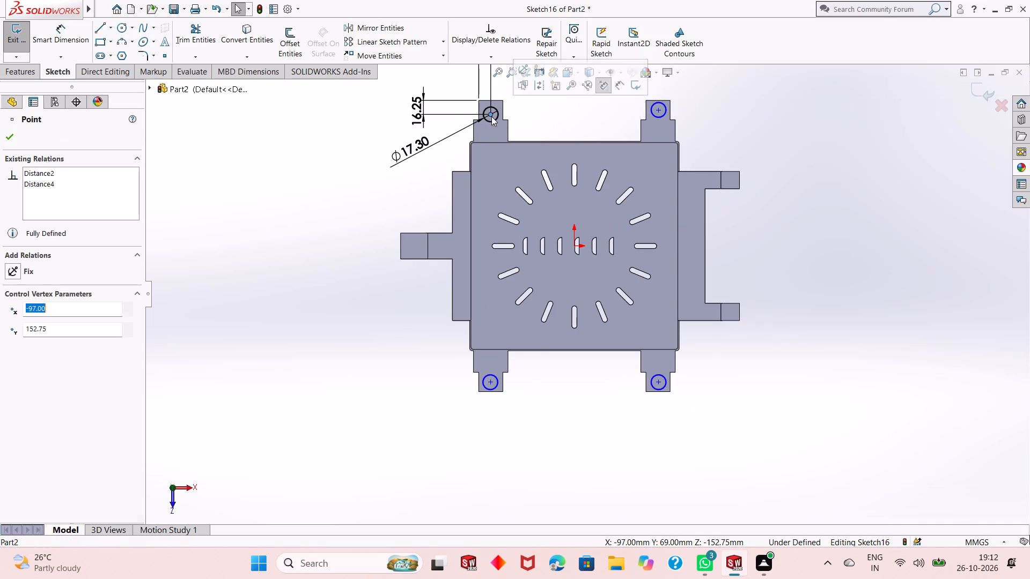
left_click(491, 385, "ctrl")
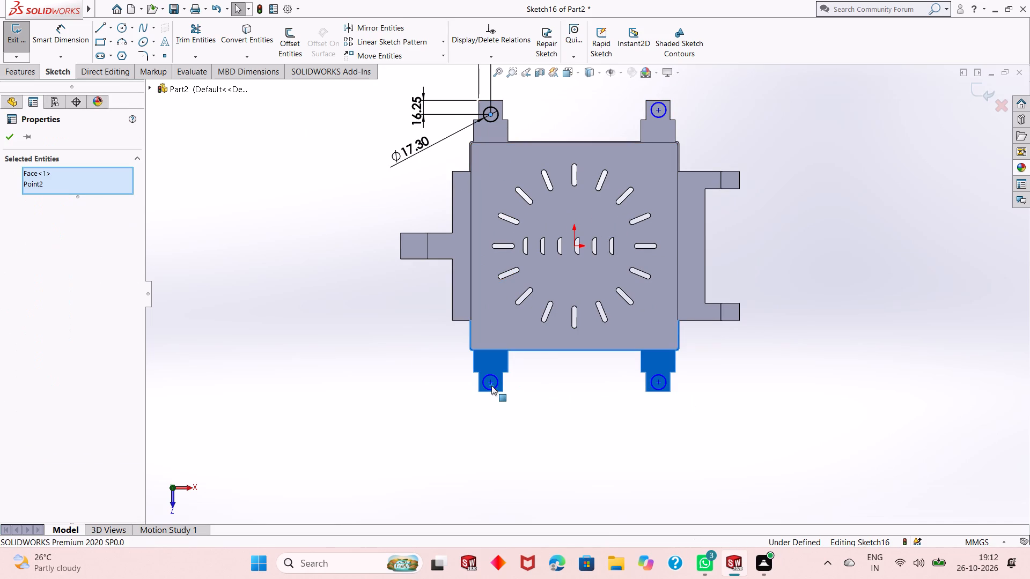
right_click(26, 177)
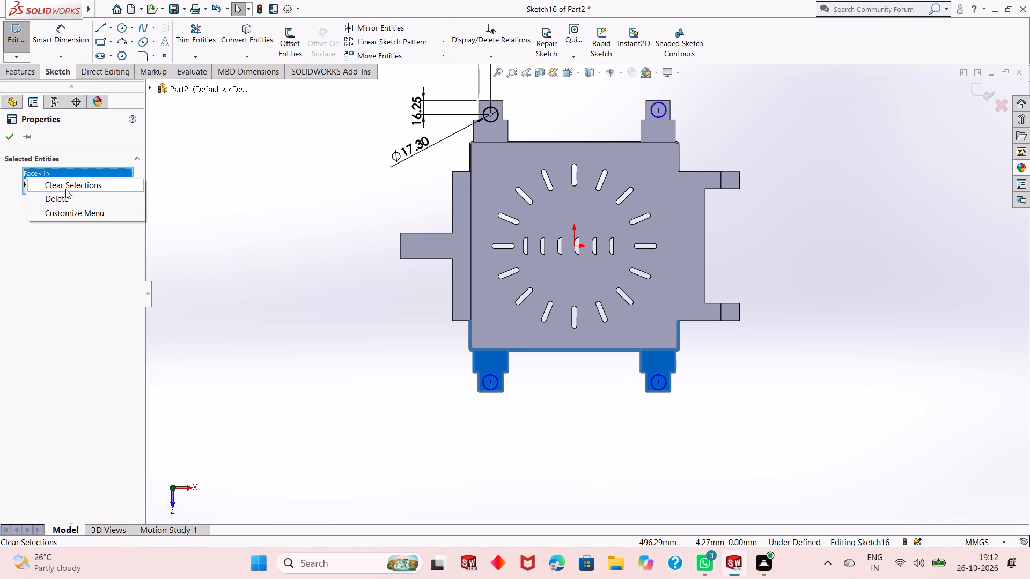
left_click(71, 196)
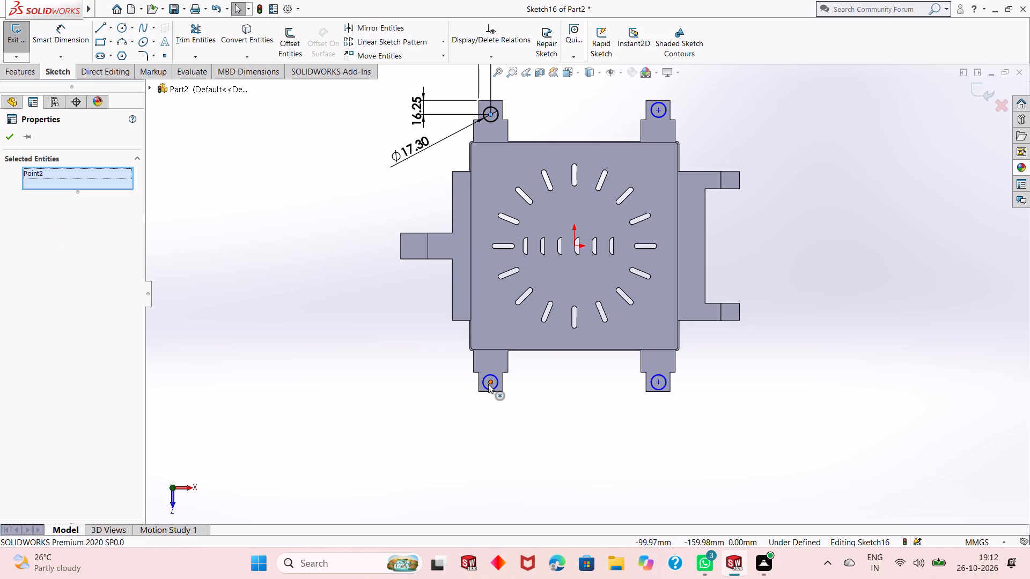
left_click(488, 384, "ctrl")
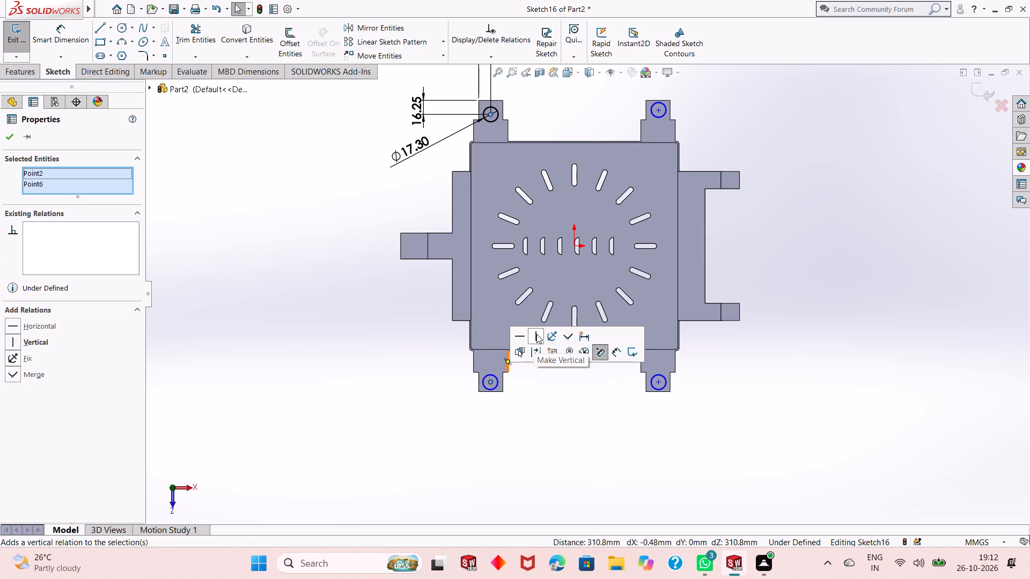
left_click(536, 334)
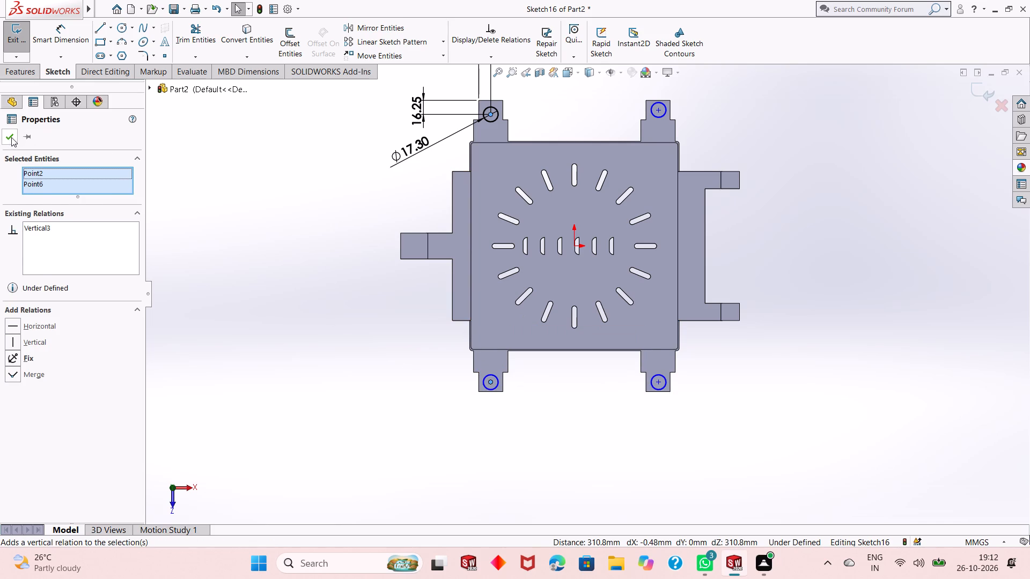
left_click(10, 140)
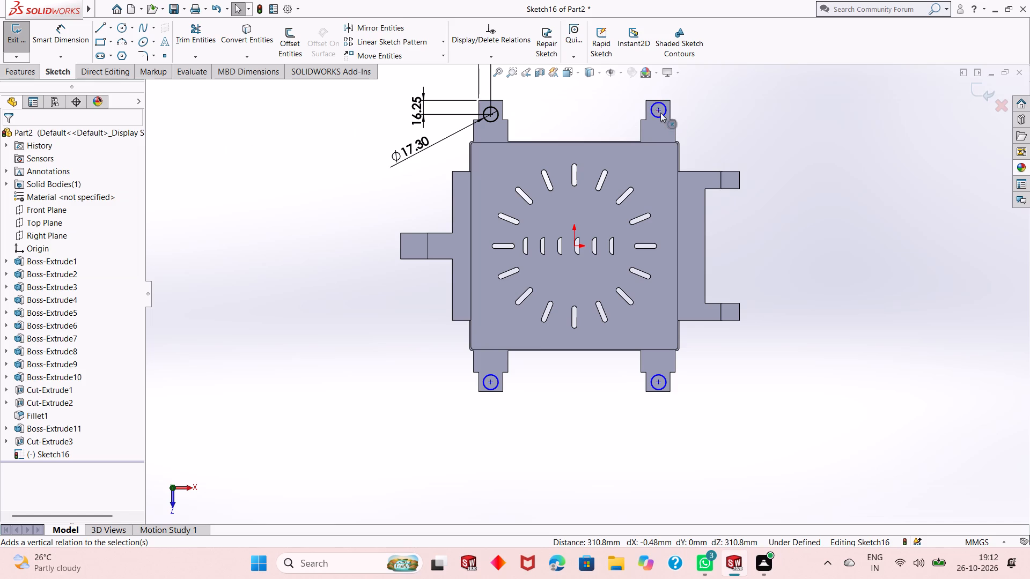
Apply a Vertical relation between the centres of the two circles on the +X side tabs.
left_click(660, 110)
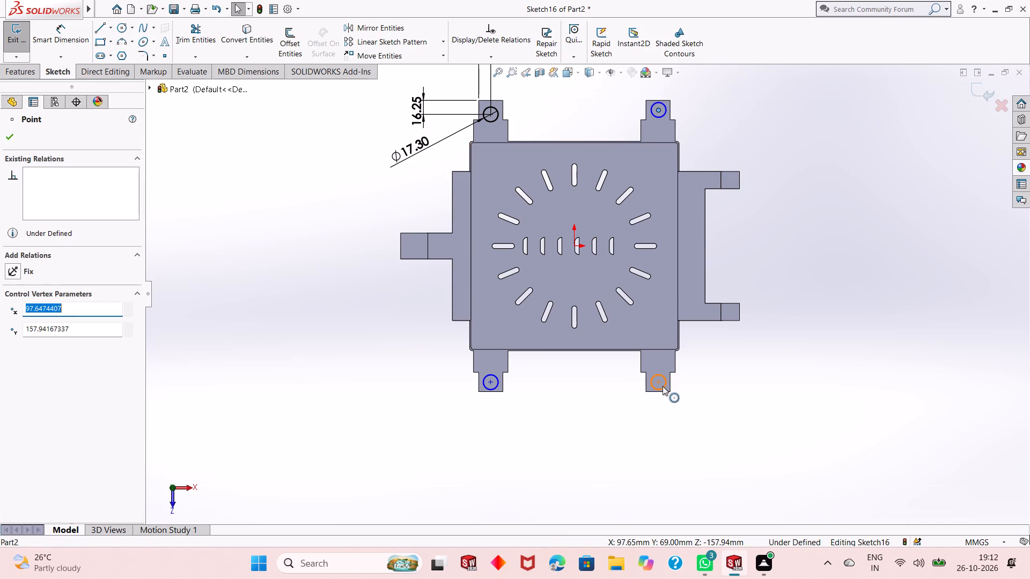
left_click(659, 382, "ctrl")
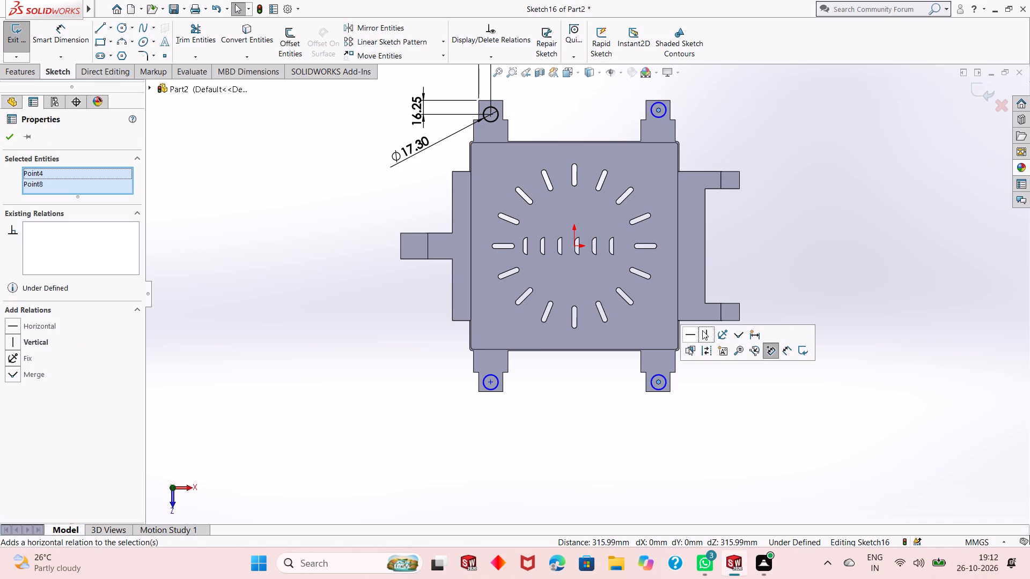
left_click(706, 333)
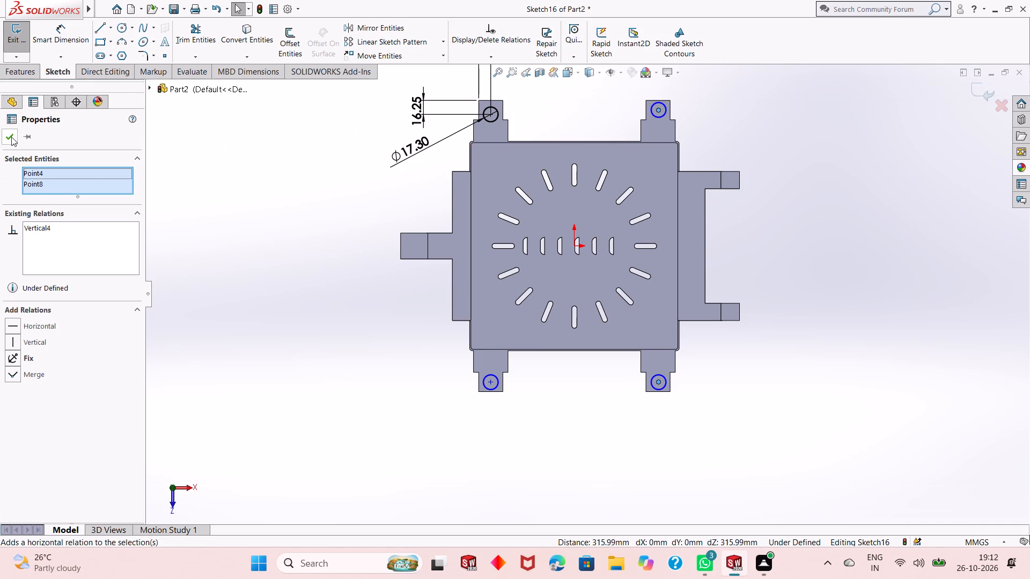
left_click(11, 136)
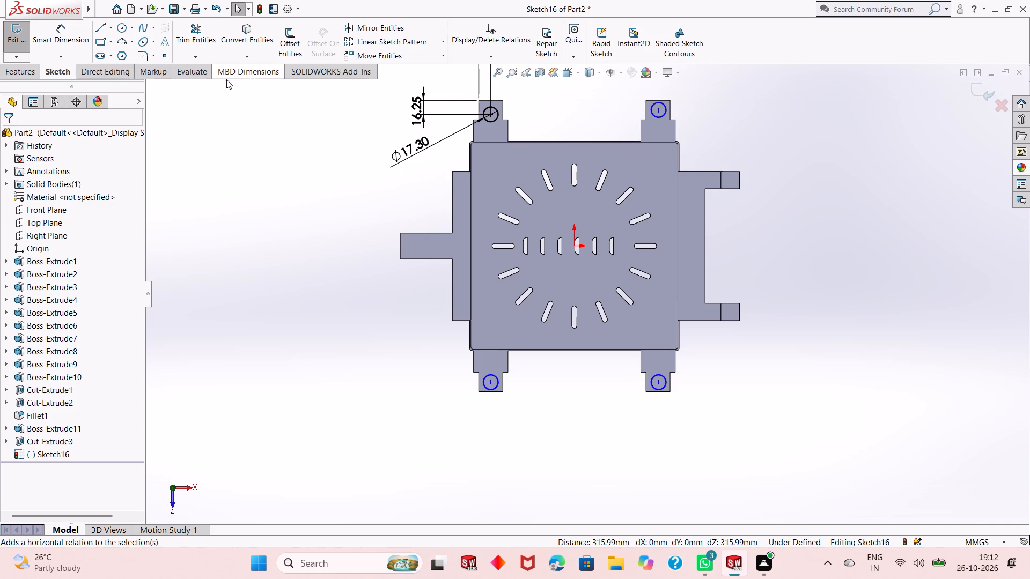
Dimension the centre of the circle on the +X, -Z tab 14 mm from that tab's +X side edge.
left_click(67, 45)
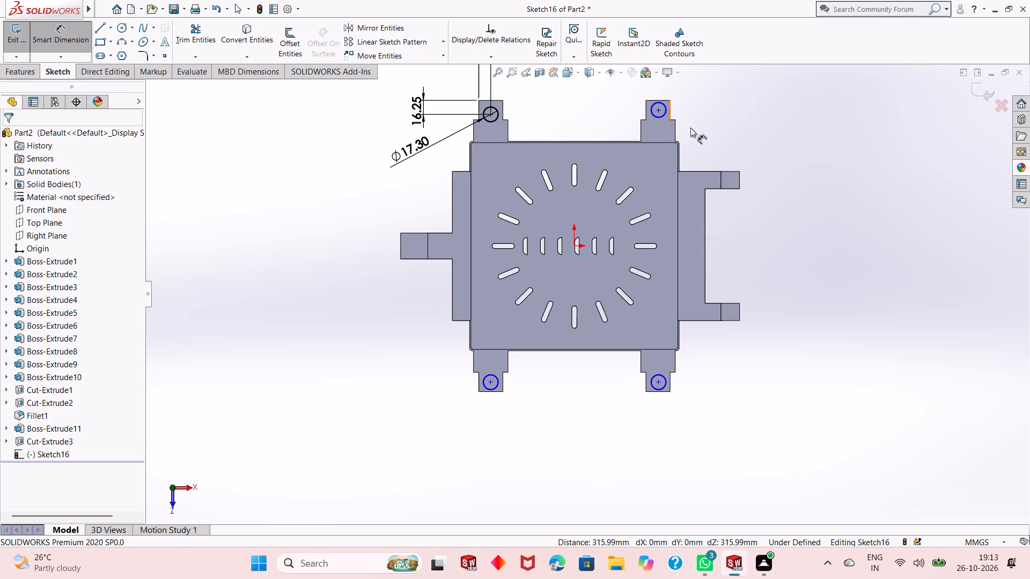
left_click(660, 111)
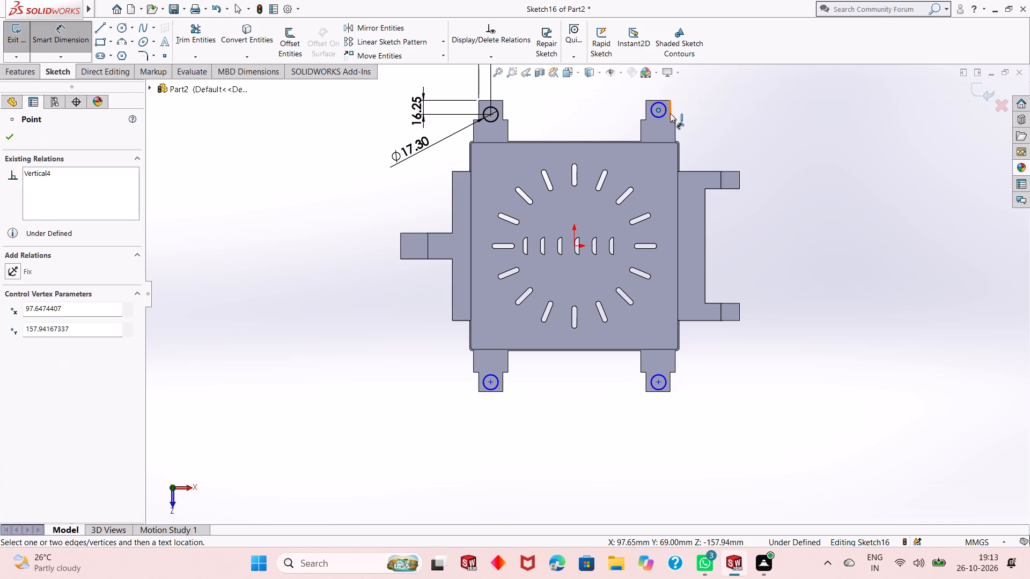
left_click(670, 113)
left_click(758, 88)
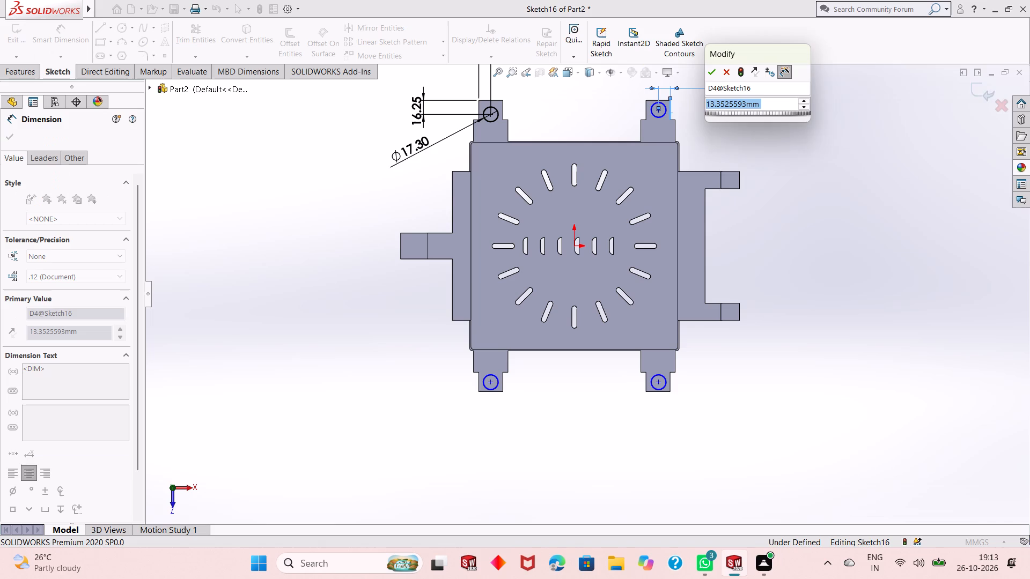
type("14")
key("Return")
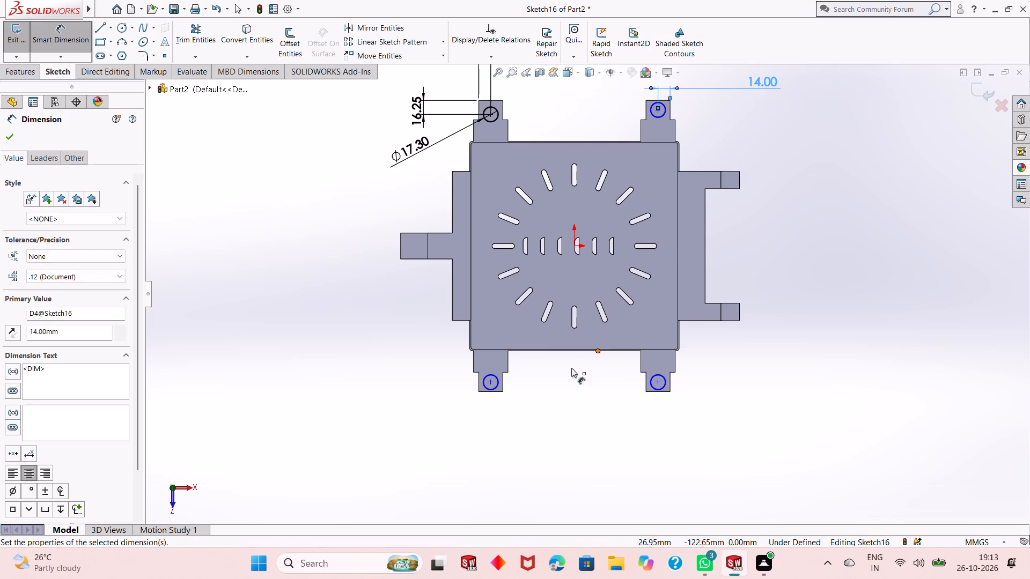
Dimension the centre of the circle on the -X, +Z tab 16.25 mm from that tab's outer end edge.
left_click(491, 382)
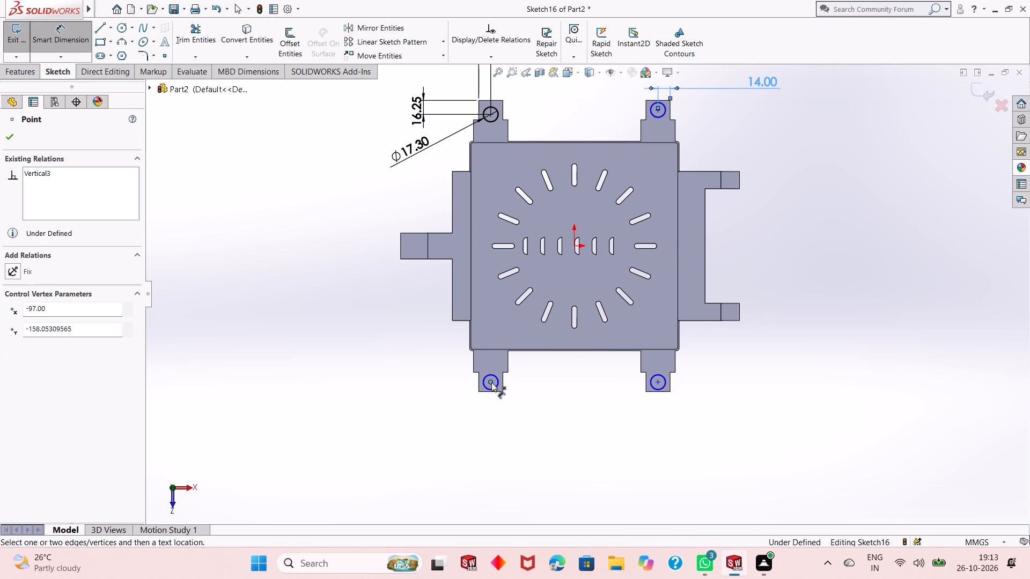
left_click(498, 392)
left_click(367, 405)
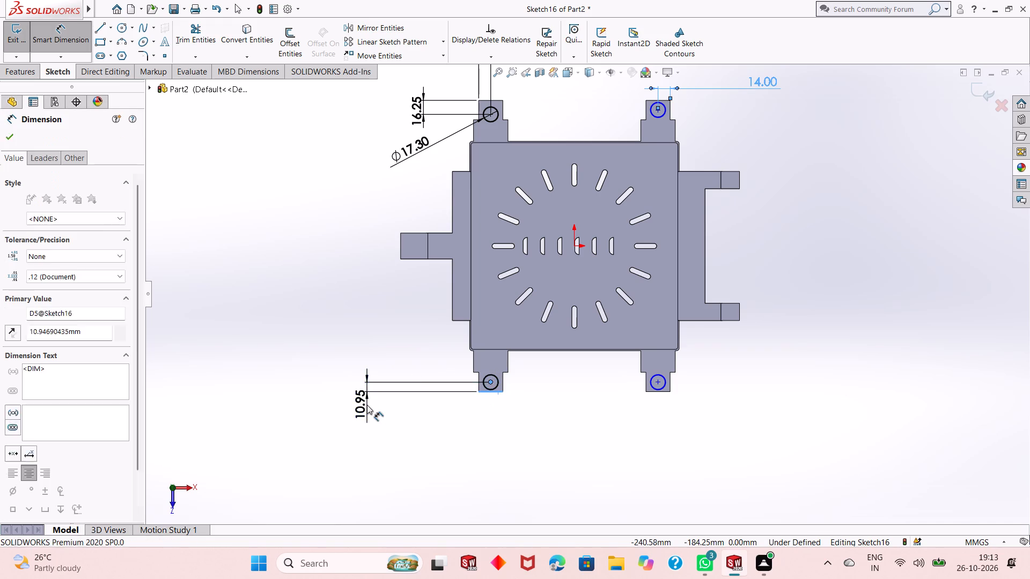
key("1")
type("6.25")
key("Return")
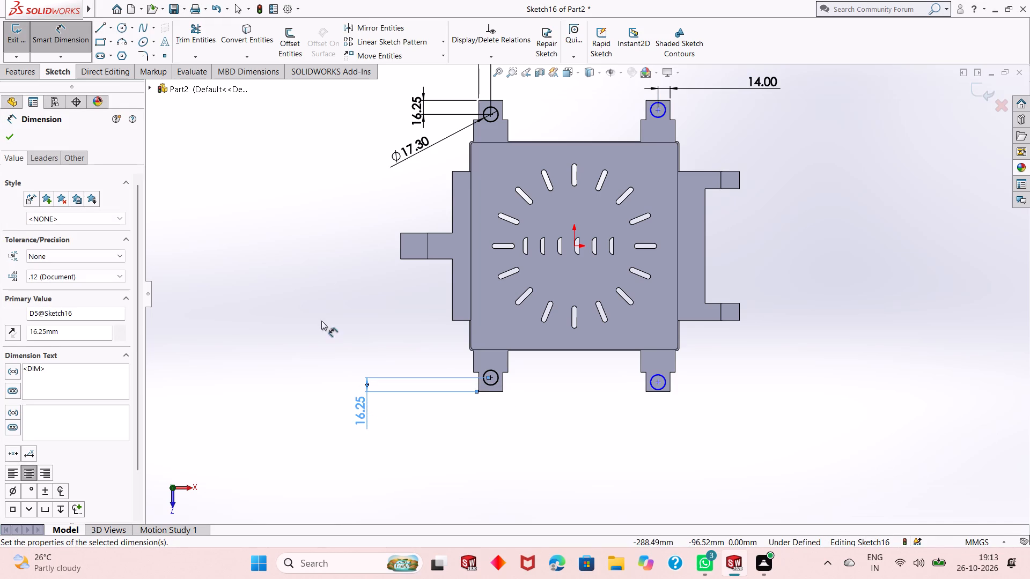
right_click(318, 318)
left_click(349, 355)
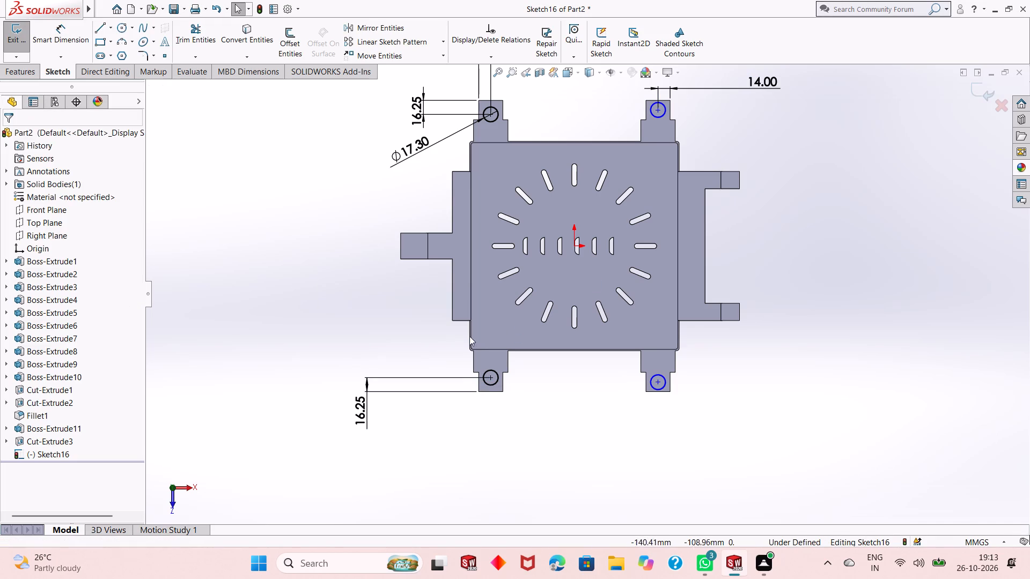
Apply a Horizontal relation between the centres of the two circles on the -Z side tabs.
left_click(659, 109)
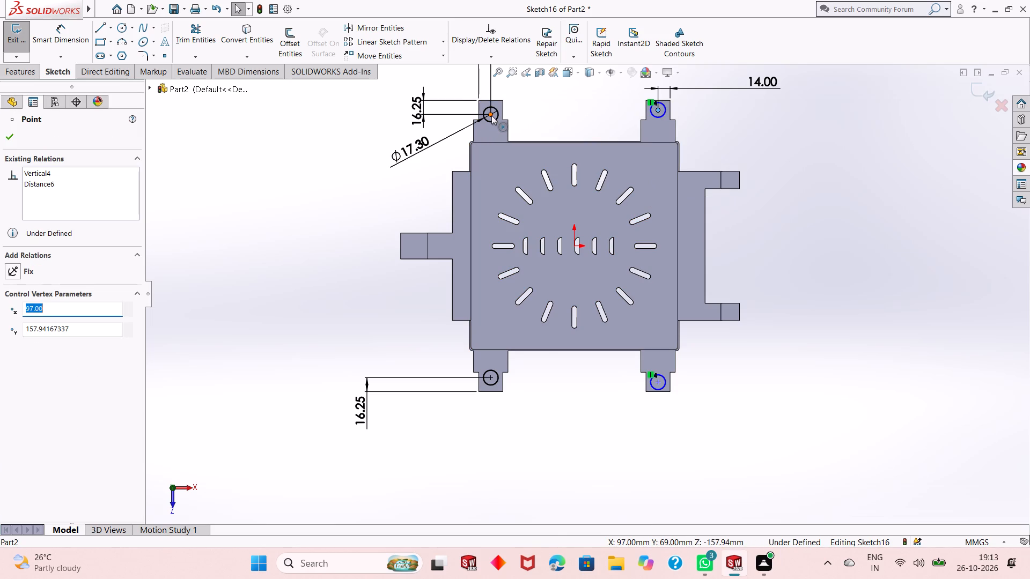
left_click(492, 115, "ctrl")
left_click(529, 68)
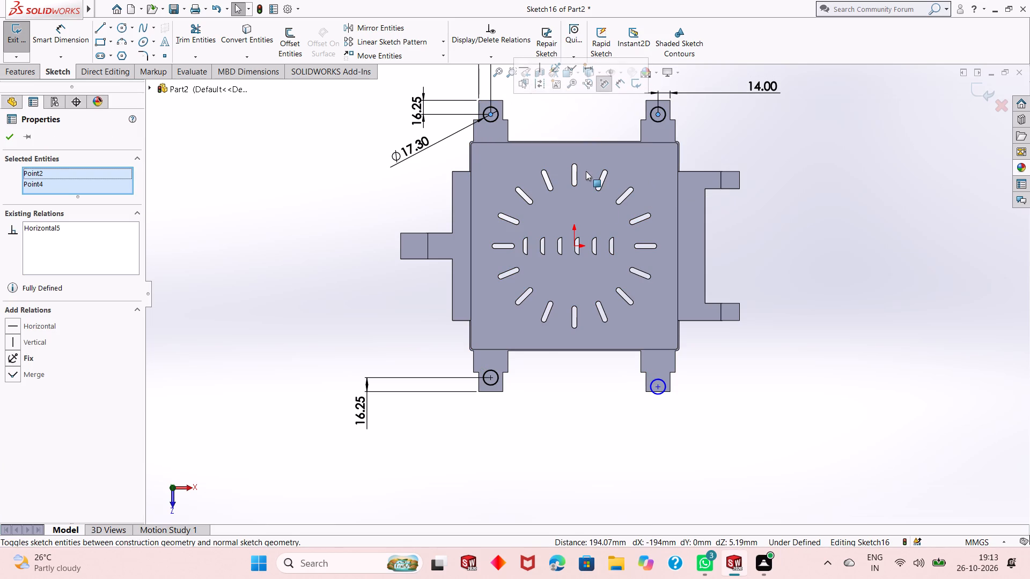
left_click(9, 144)
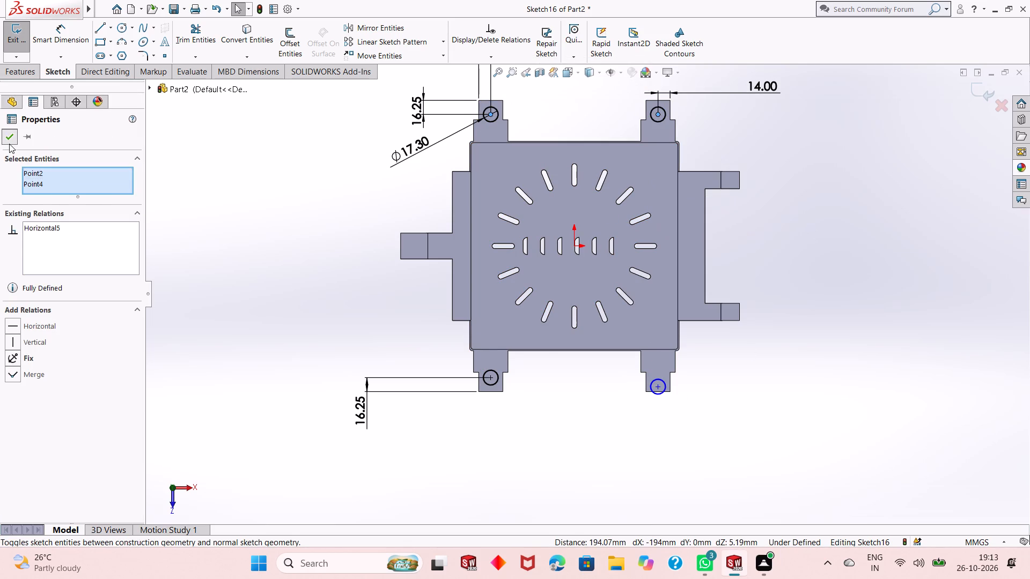
Apply a Horizontal relation between the centres of the two circles on the +Z side tabs.
left_click(660, 388)
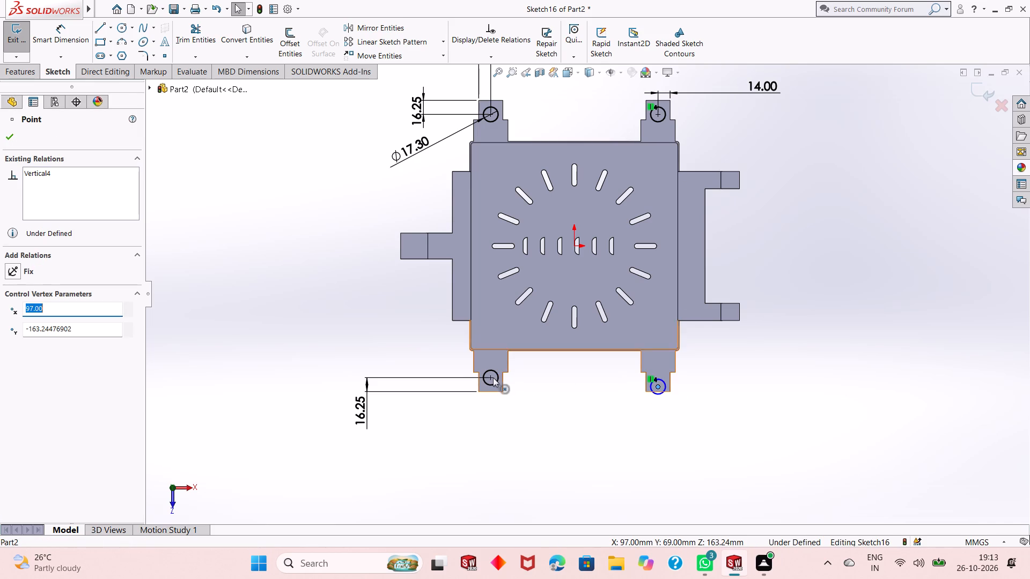
left_click(490, 377, "ctrl")
left_click(521, 334)
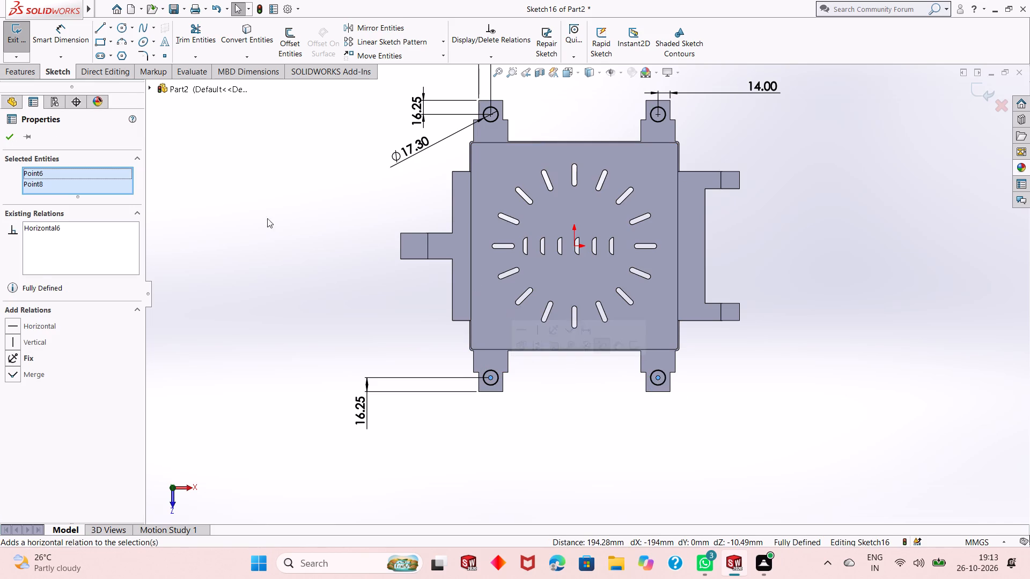
left_click(9, 139)
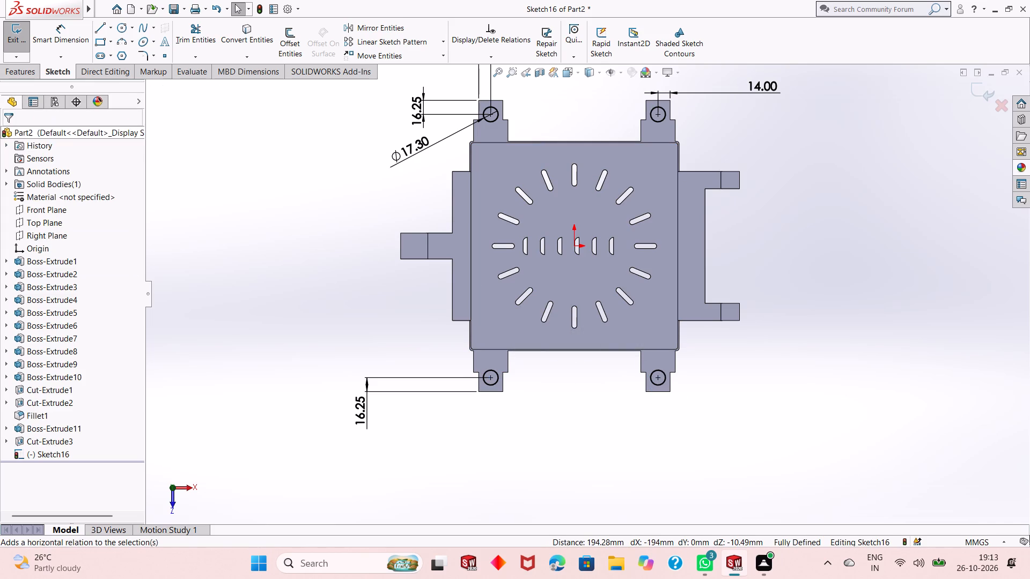
Start another circle in the tab-hole sketch, working around the -X, -Z mounting tab.
scroll(628, 142, "down", 2)
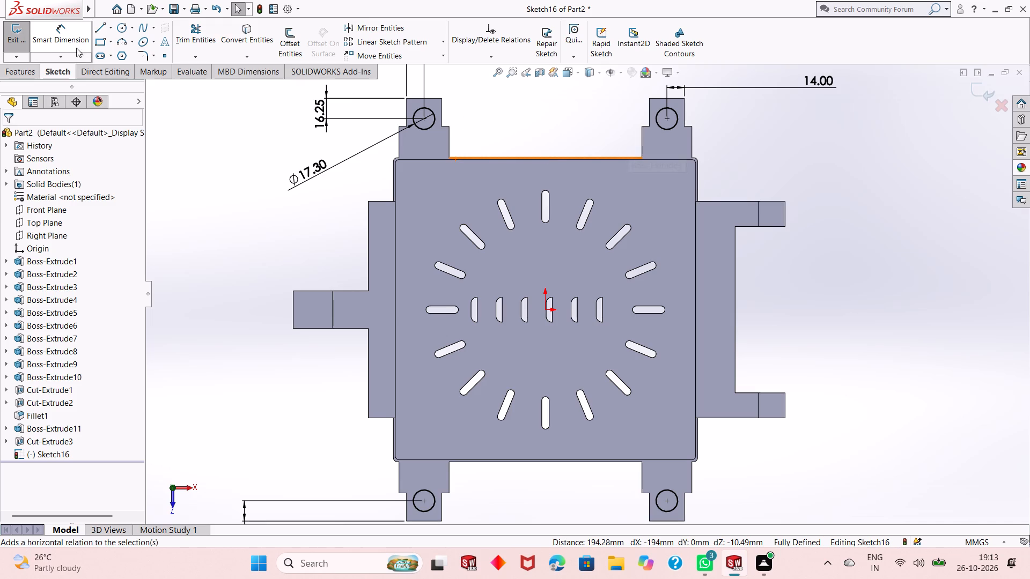
left_click(121, 23)
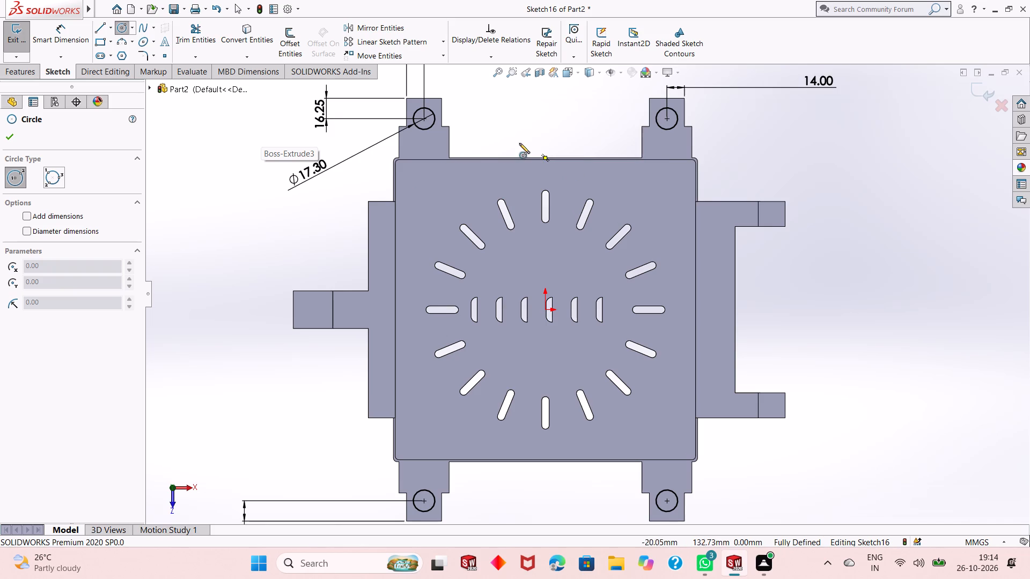
scroll(457, 144, "down", 3)
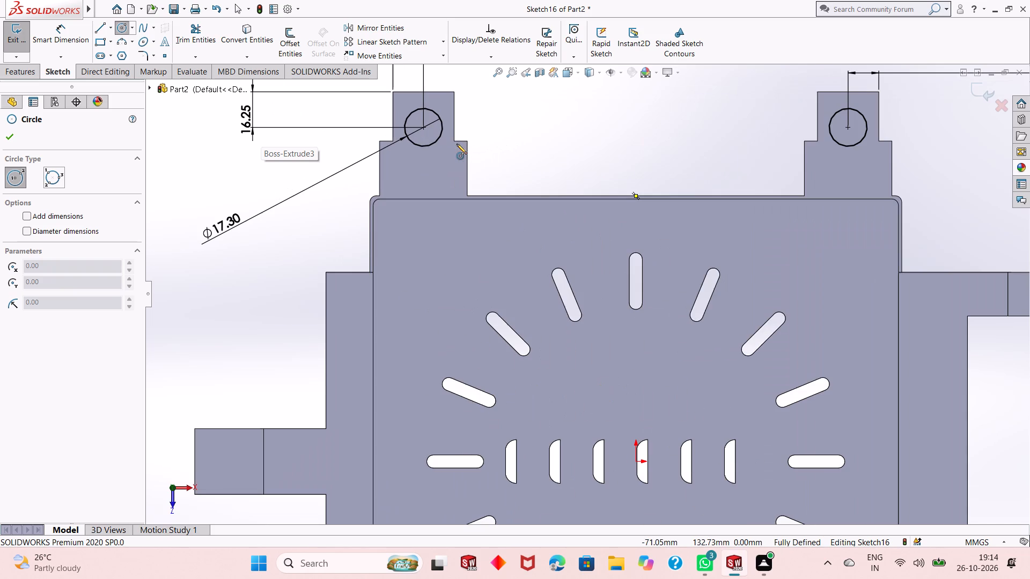
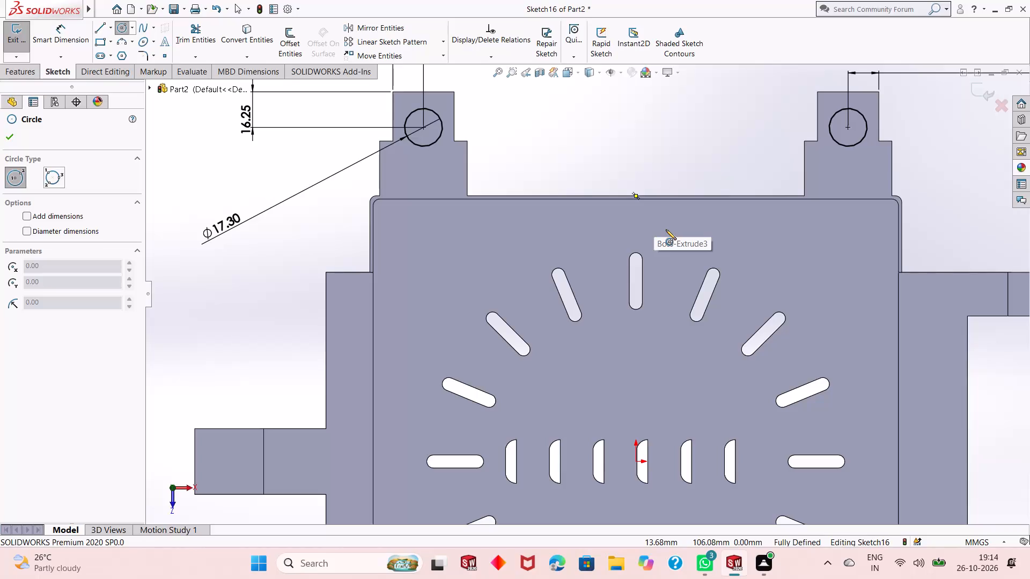
Sketch two small circles of about 4 mm radius side by side below the large circle on each upper tab of the part.
left_click(399, 172)
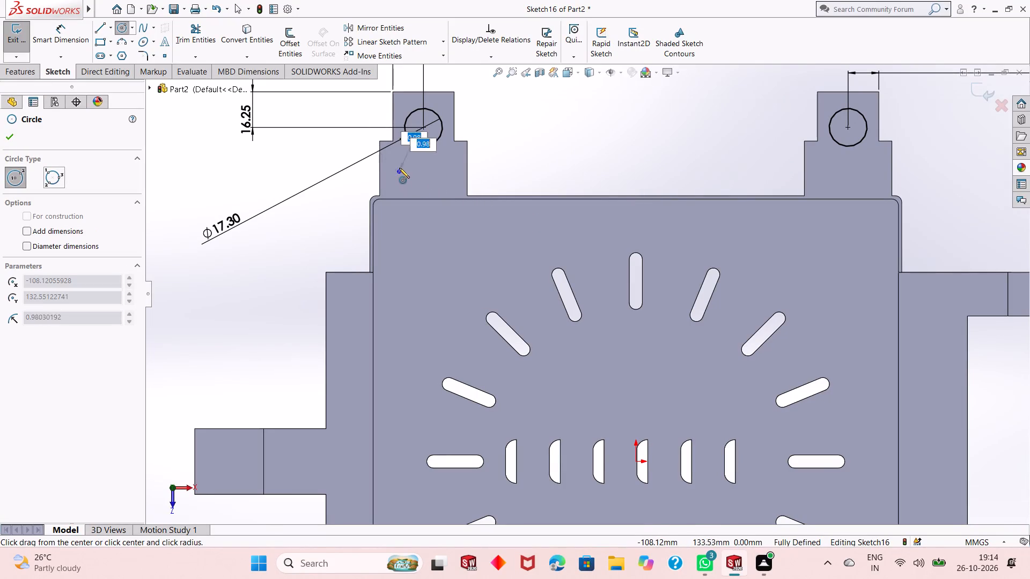
left_click(401, 163)
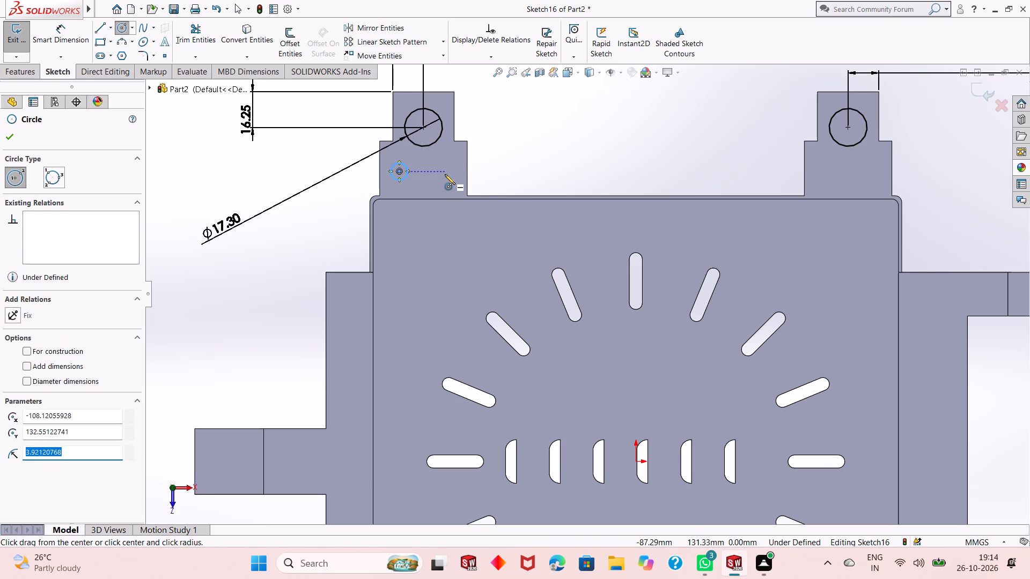
left_click(445, 174)
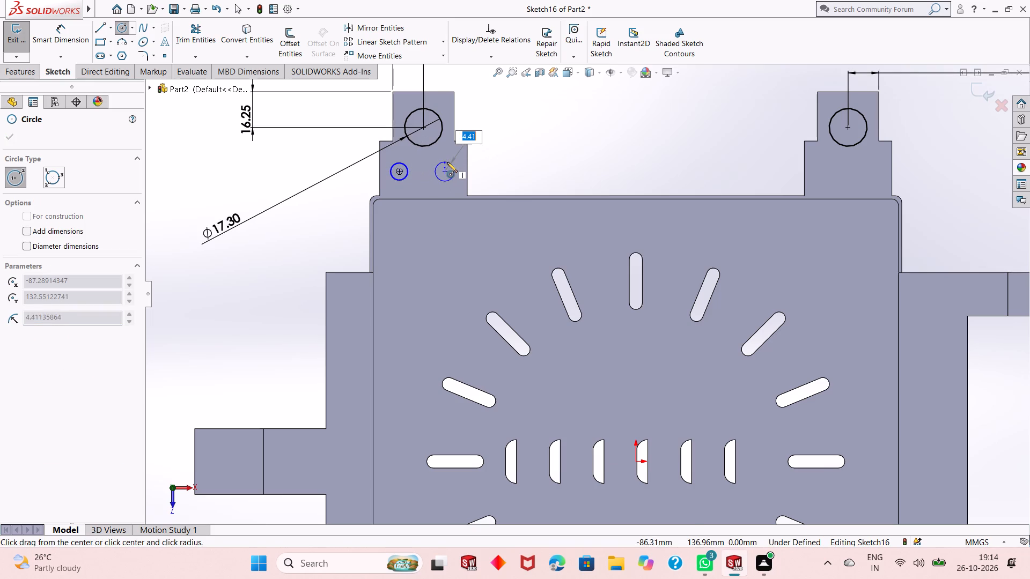
left_click(447, 162)
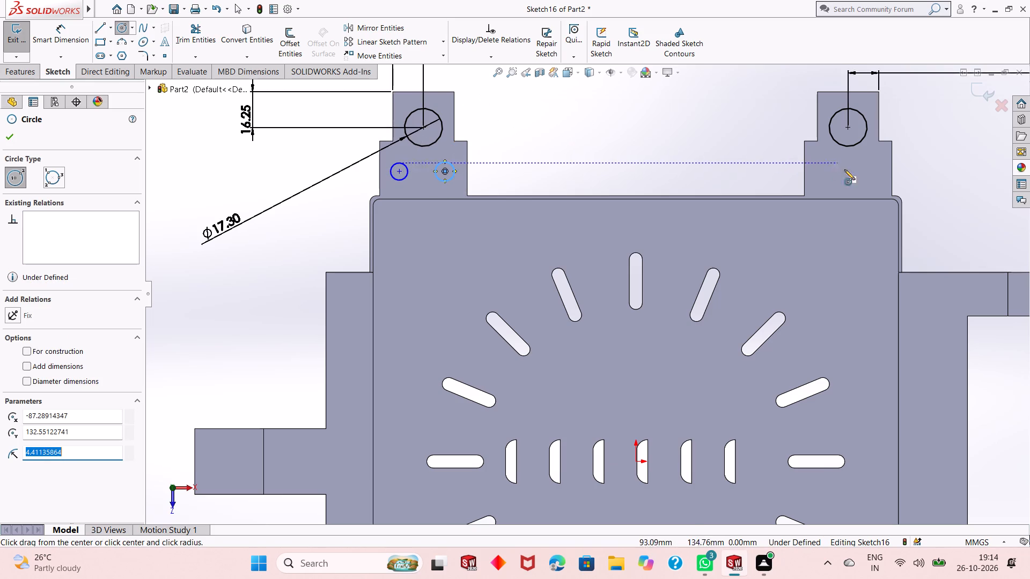
left_click(874, 172)
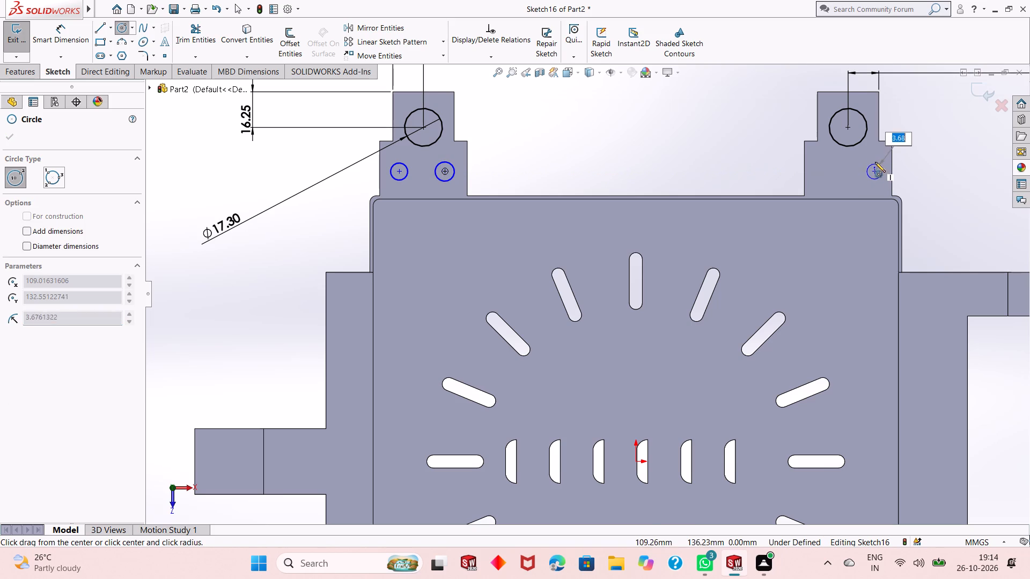
left_click(875, 161)
left_click(821, 176)
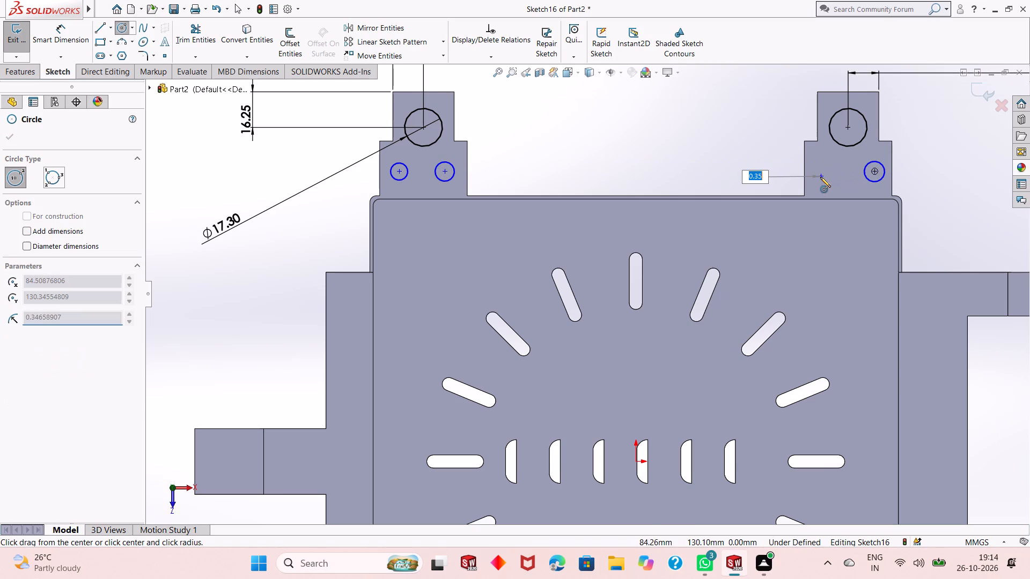
left_click(824, 167)
Sketch two small circles, about 3.9 mm and 3.8 mm in radius, side by side above the large circle on the lower-right tab.
scroll(724, 224, "up", 5)
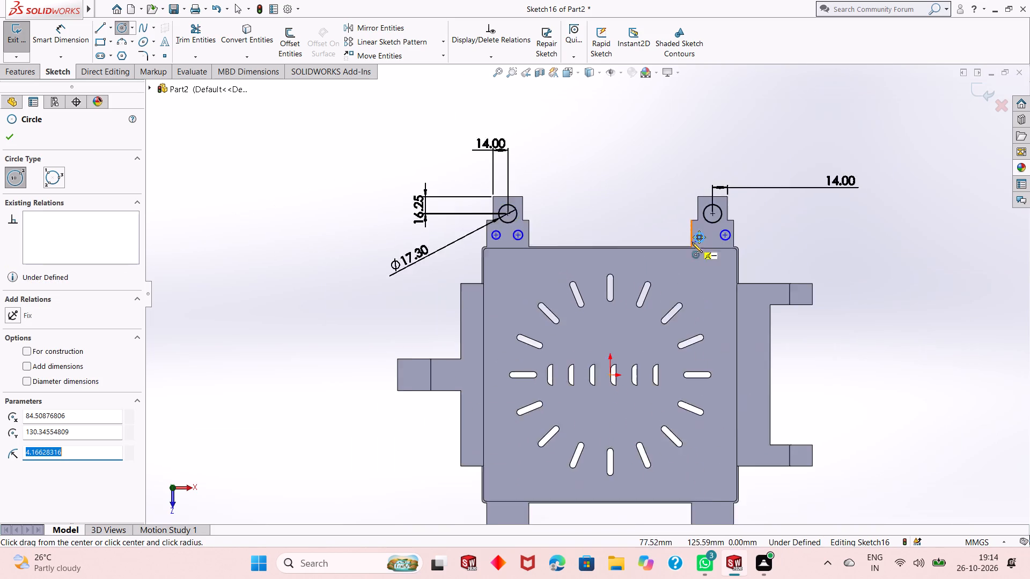
scroll(691, 506, "down", 4)
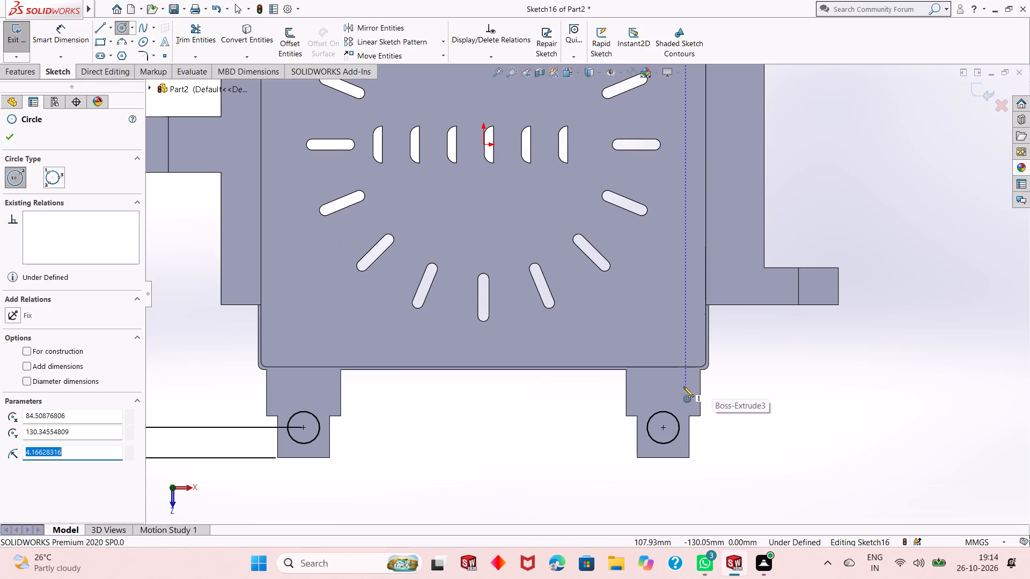
left_click(684, 390)
left_click(691, 385)
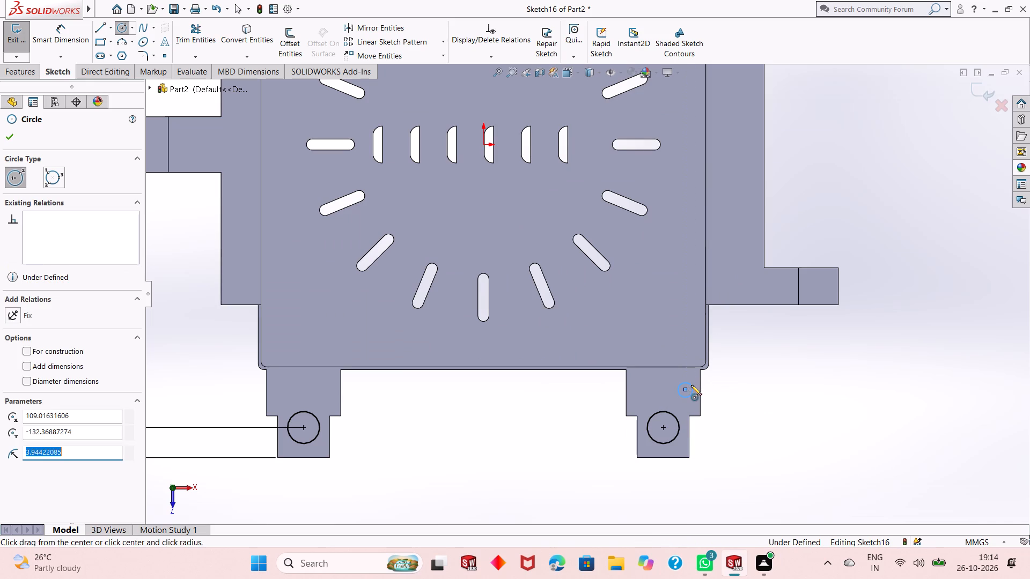
left_click(643, 387)
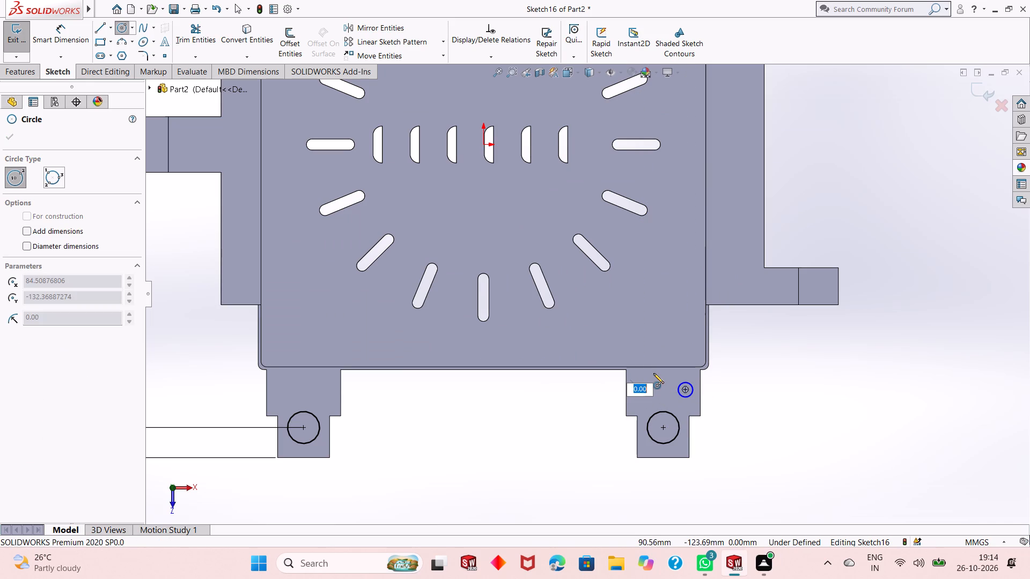
key("Escape")
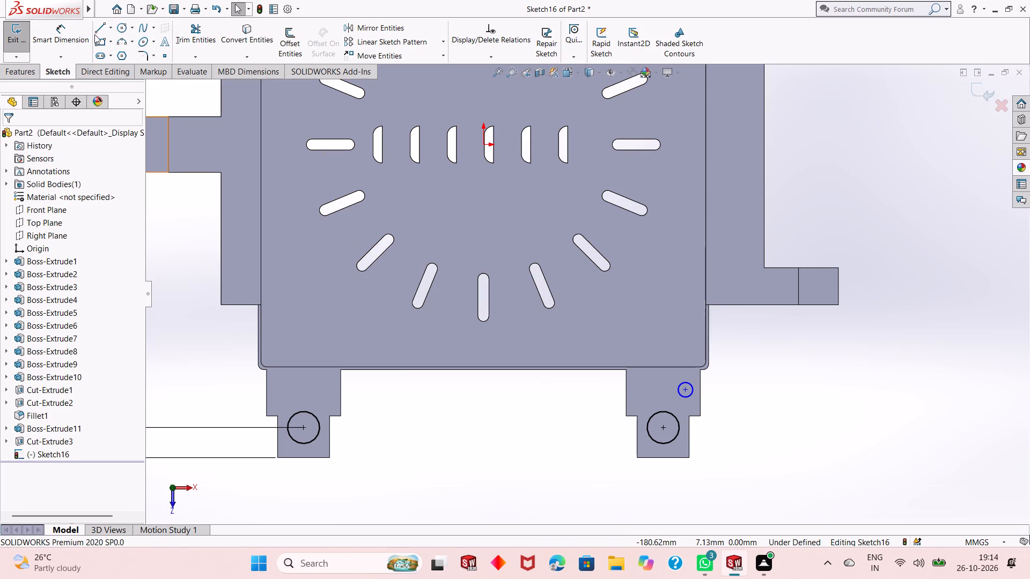
left_click(117, 25)
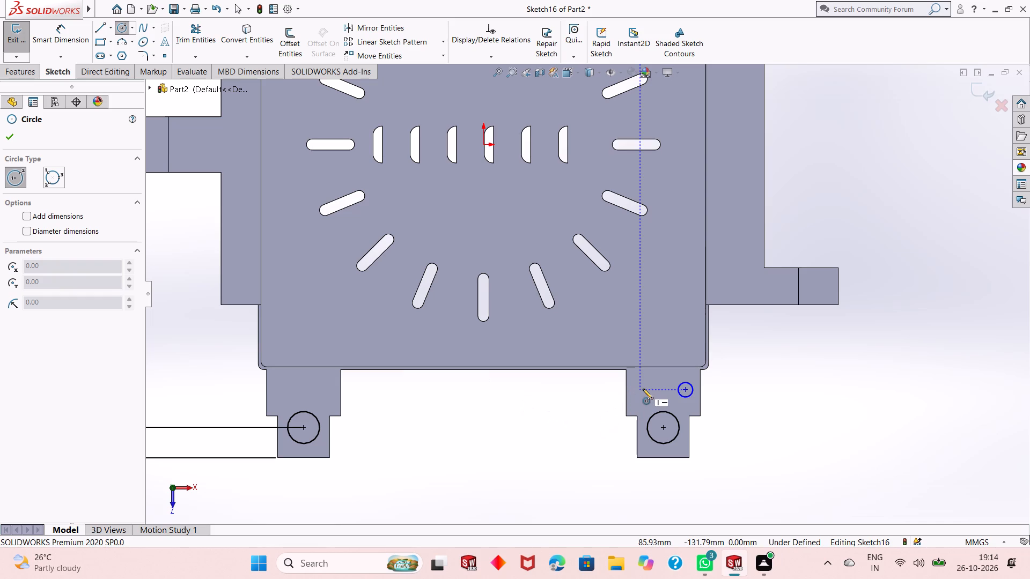
left_click(640, 390)
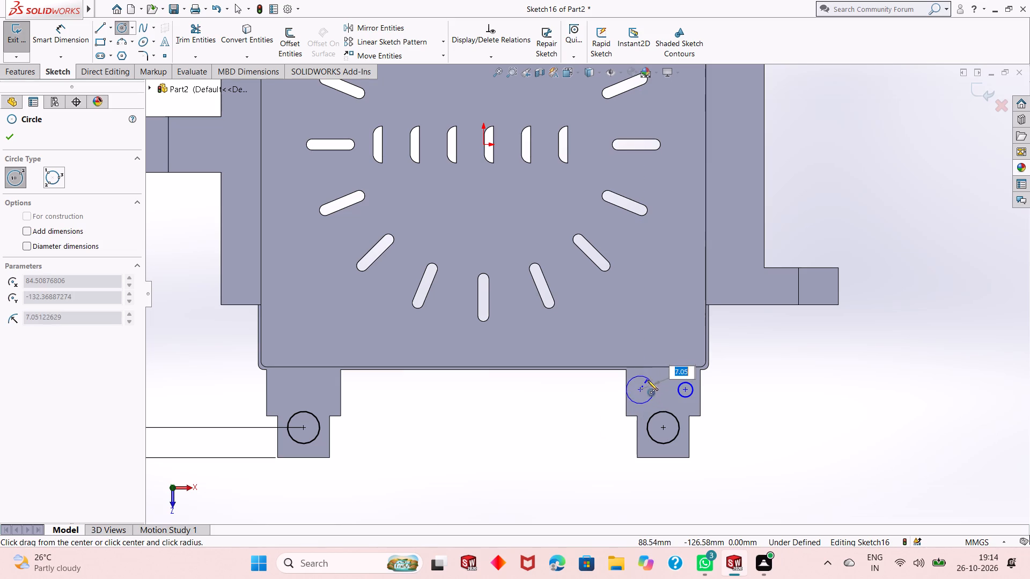
left_click(646, 386)
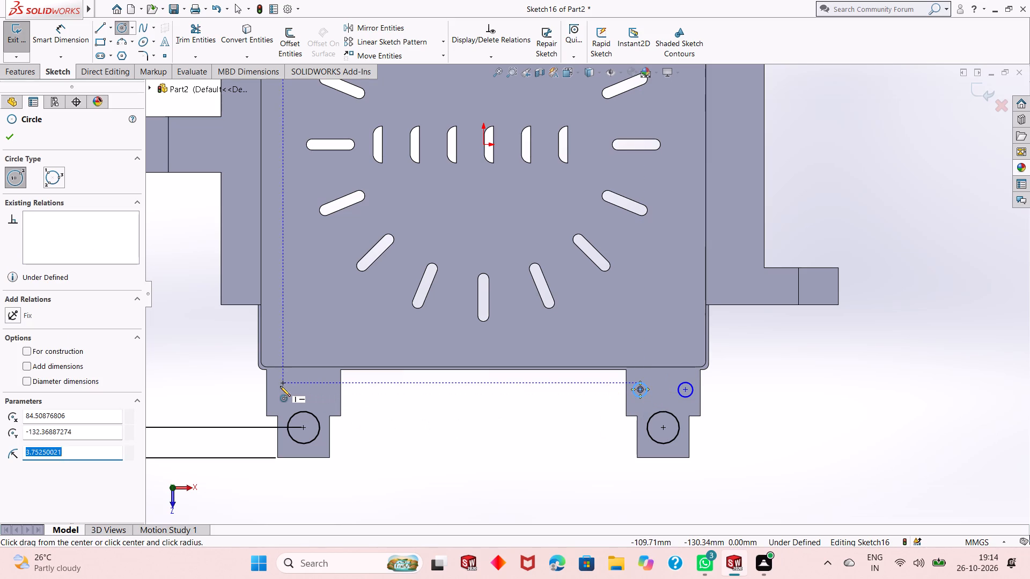
Sketch two small circles side by side above the large circle on the lower-left tab, level with those on the lower-right tab.
left_click(275, 388)
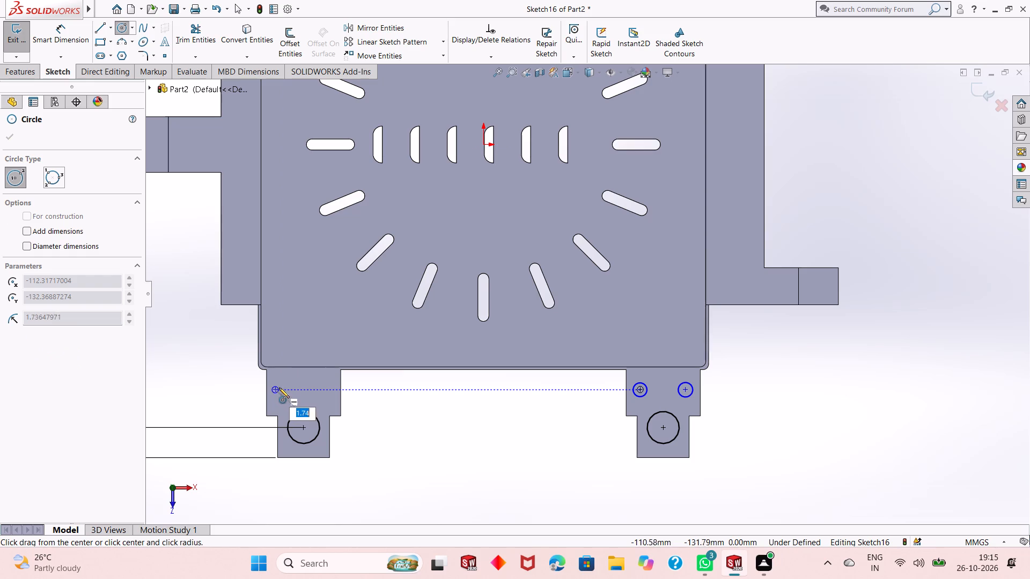
left_click(280, 387)
left_click(323, 390)
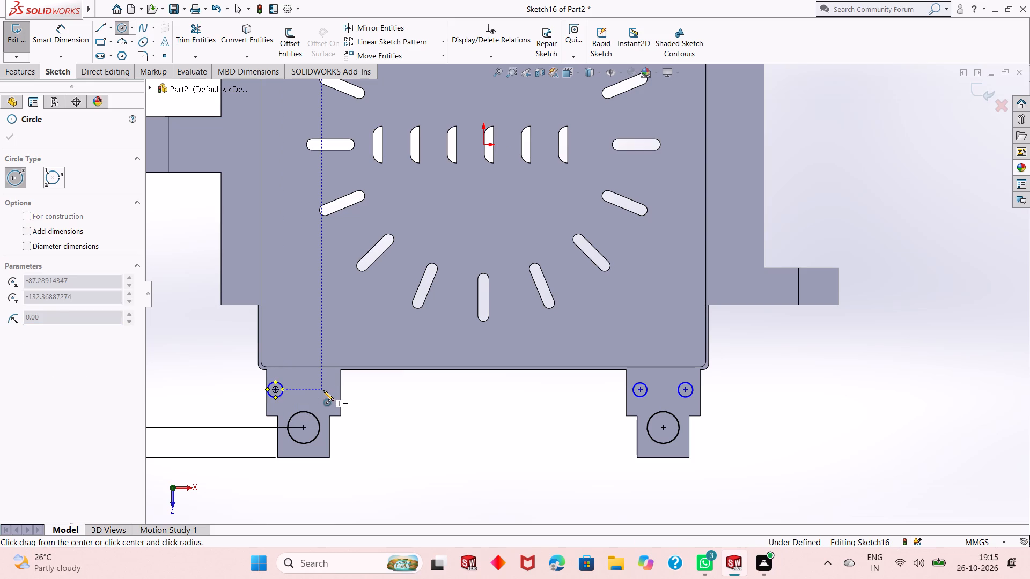
left_click(326, 382)
key("Escape")
key("Escape")
key("Escape")
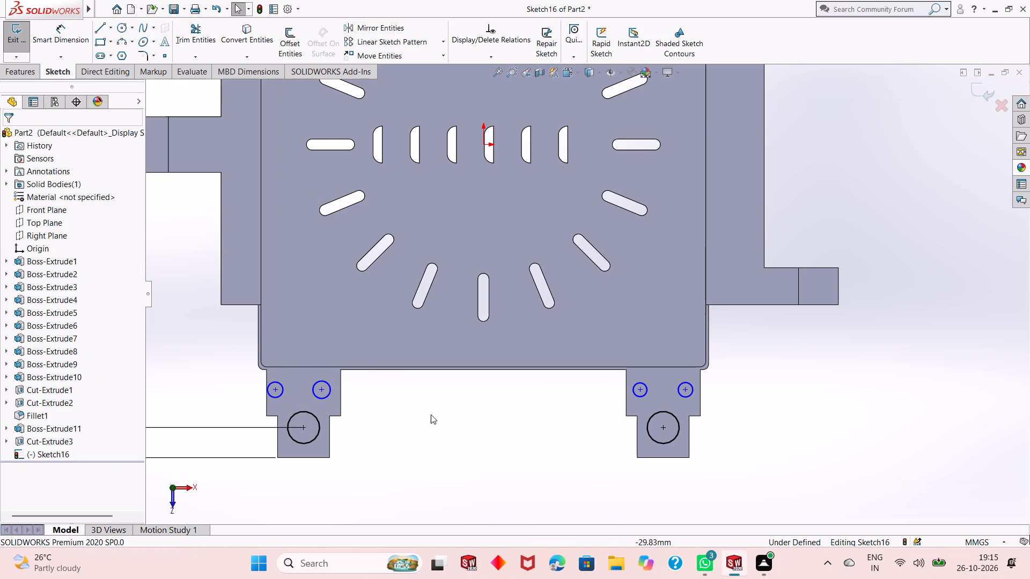
key("Escape")
Dimension the diameter of the left small circle on the upper-left tab as 5.5 mm.
scroll(432, 415, "up", 6)
scroll(609, 216, "down", 2)
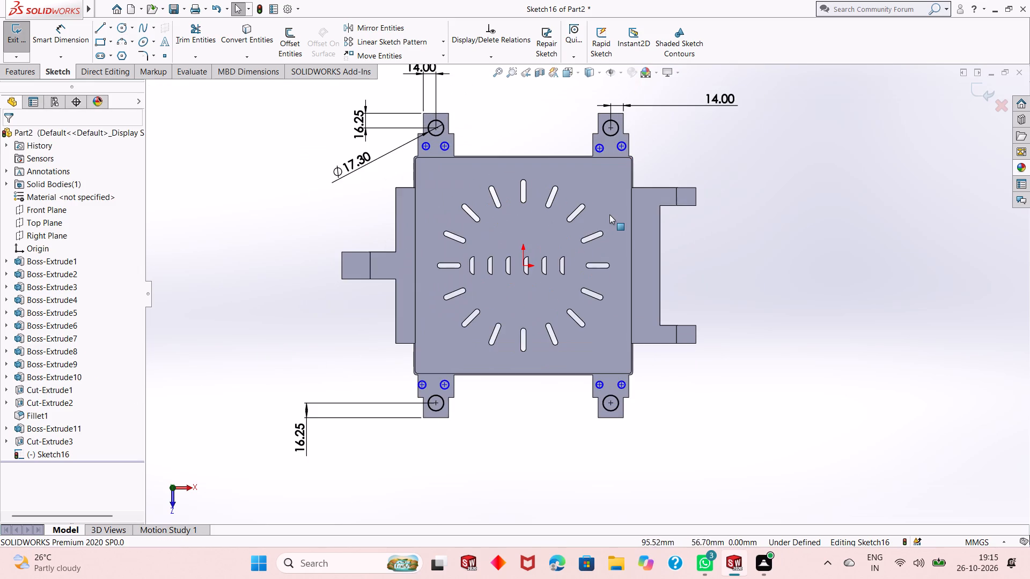
scroll(555, 256, "down", 1)
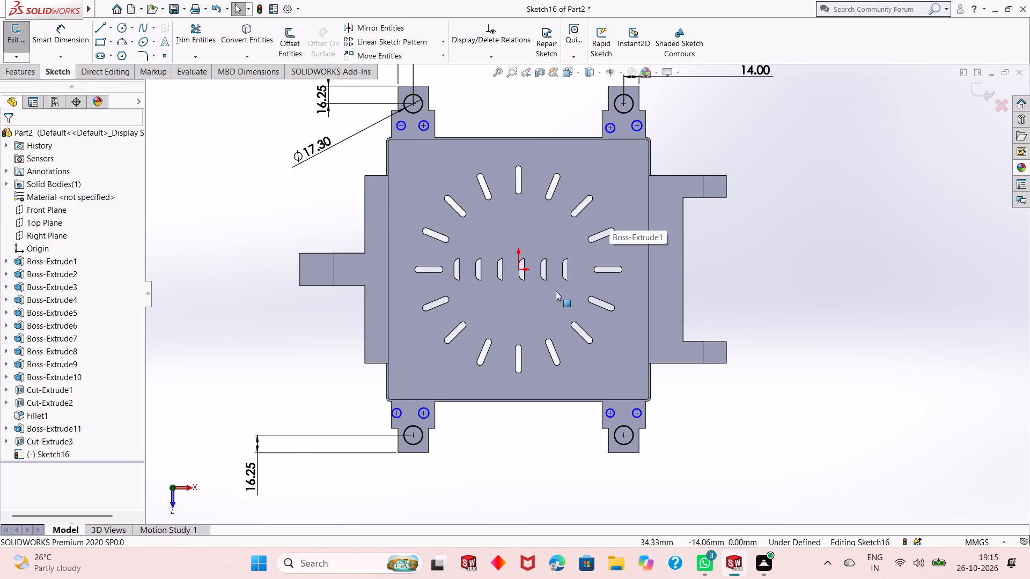
scroll(556, 293, "up", 1)
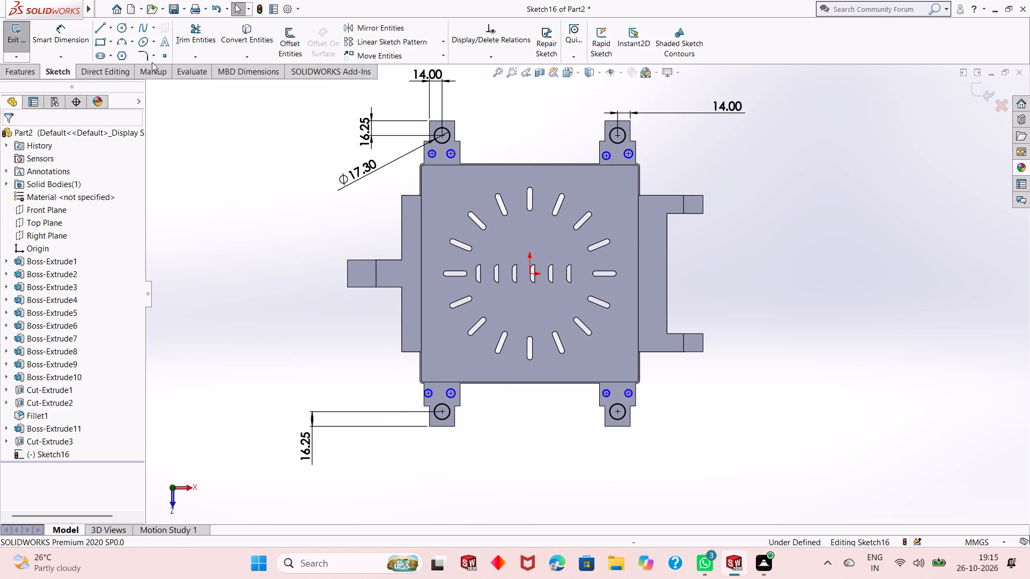
left_click(28, 70)
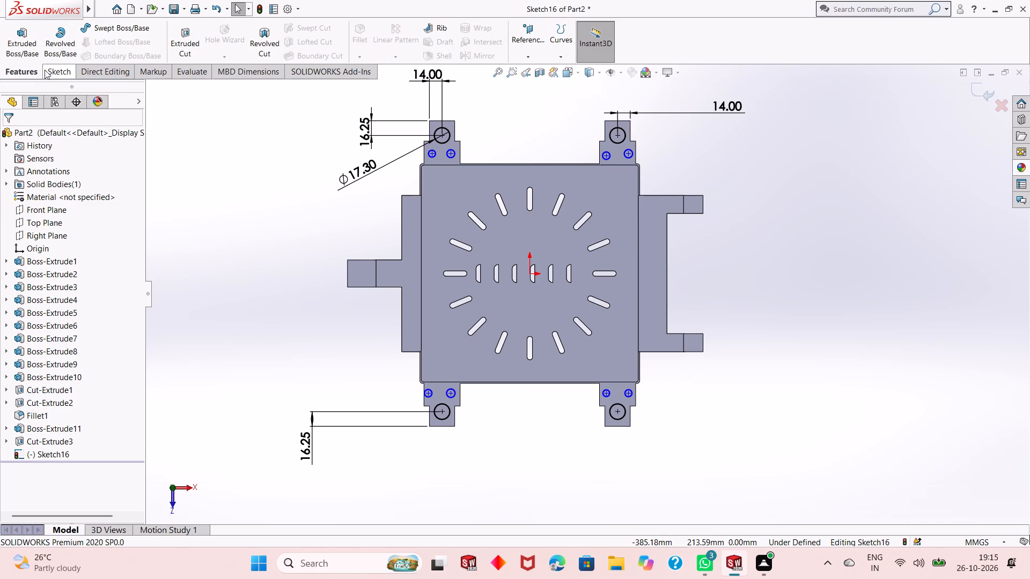
left_click(46, 70)
left_click(58, 46)
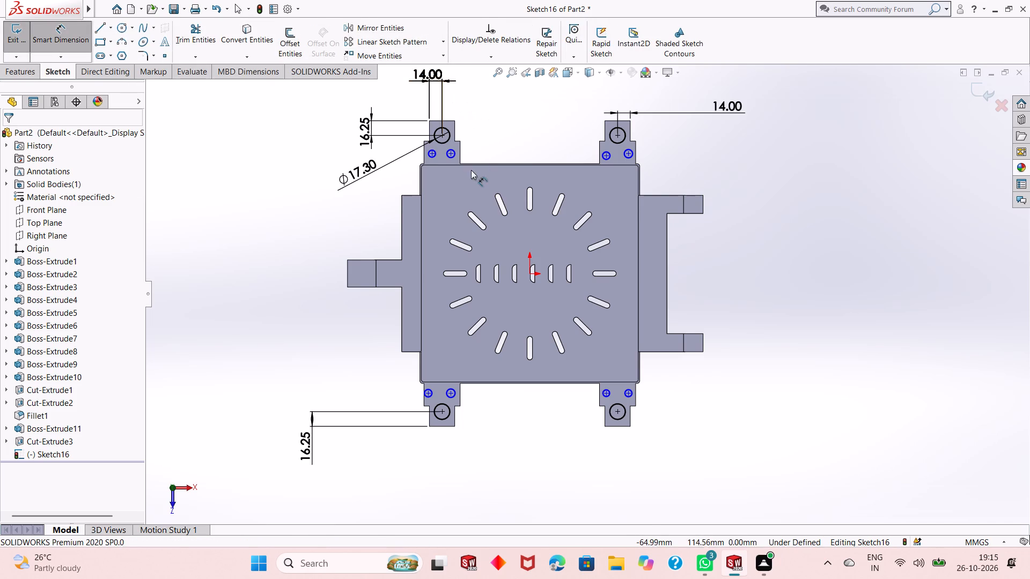
scroll(470, 140, "down", 4)
left_click(424, 218)
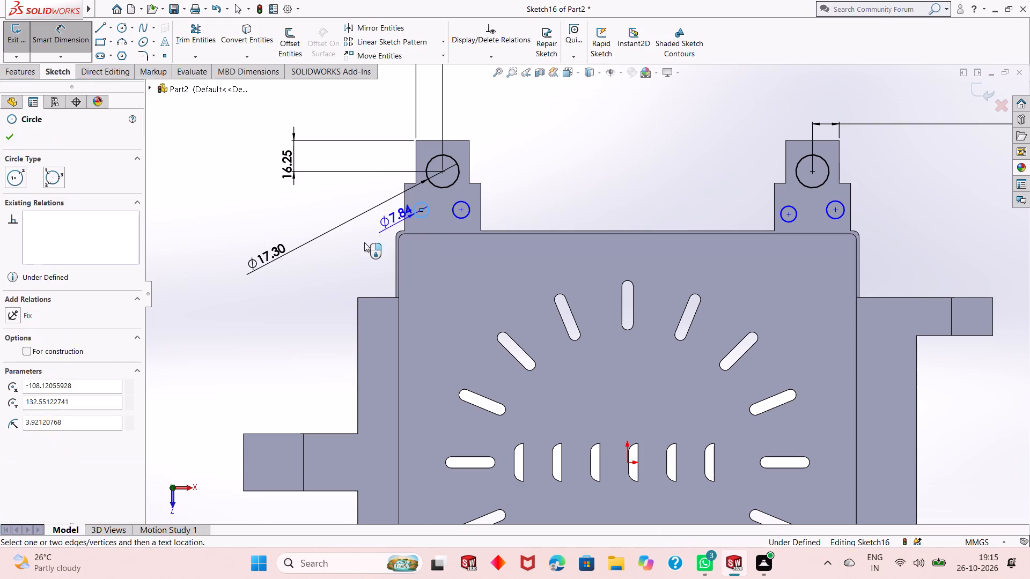
left_click(307, 265)
key("period")
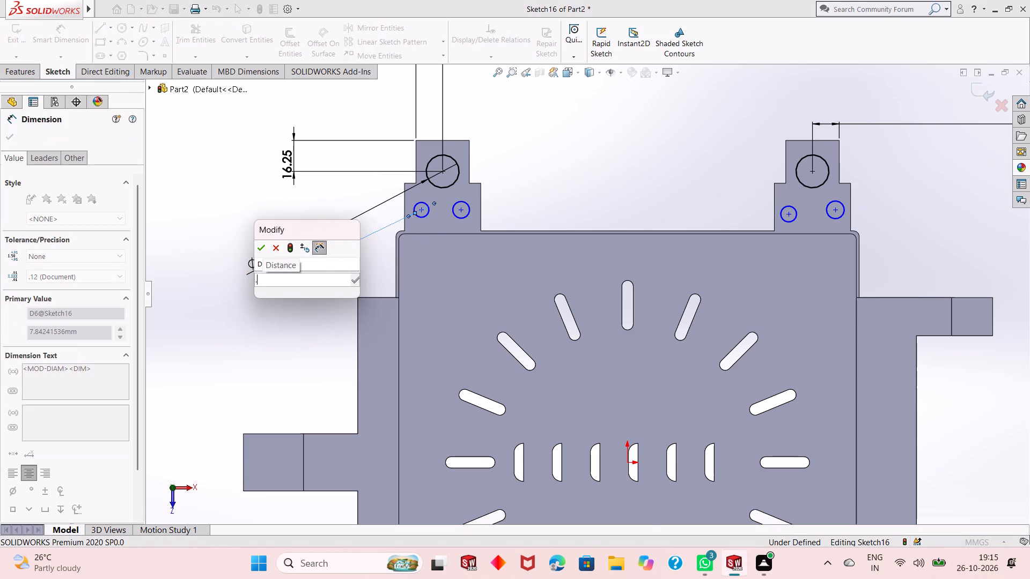
key("BackSpace")
type("5.5")
key("Return")
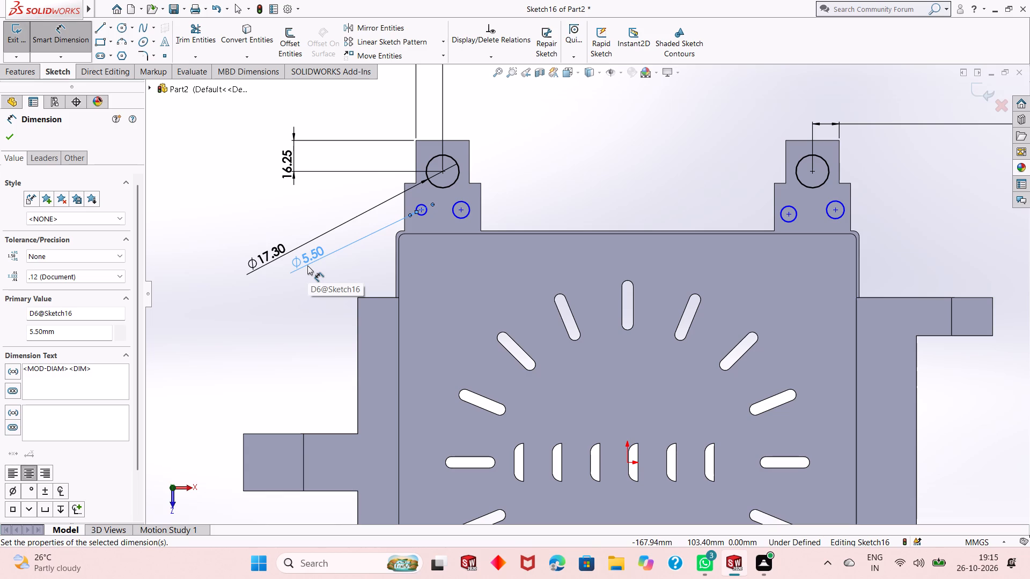
Change the diameter of the left small circle on the upper-left tab to 10.4 mm.
double_click(313, 250)
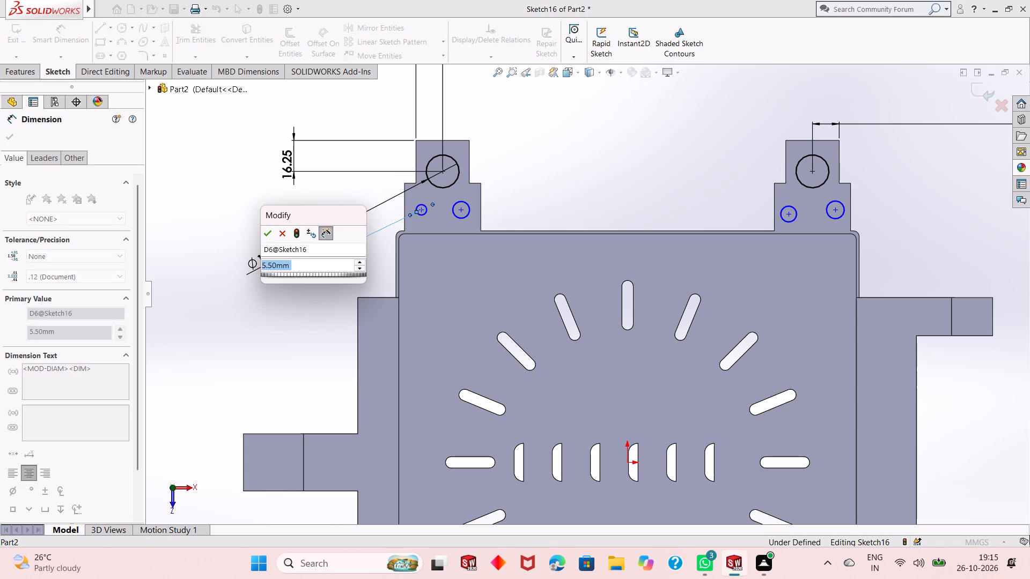
type("10.4")
key("Return")
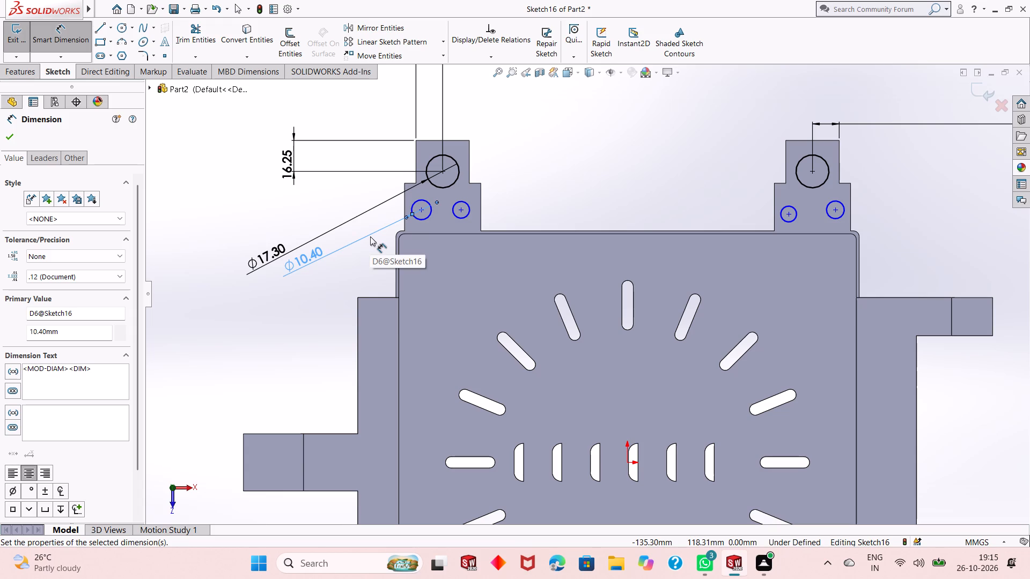
scroll(493, 226, "up", 3)
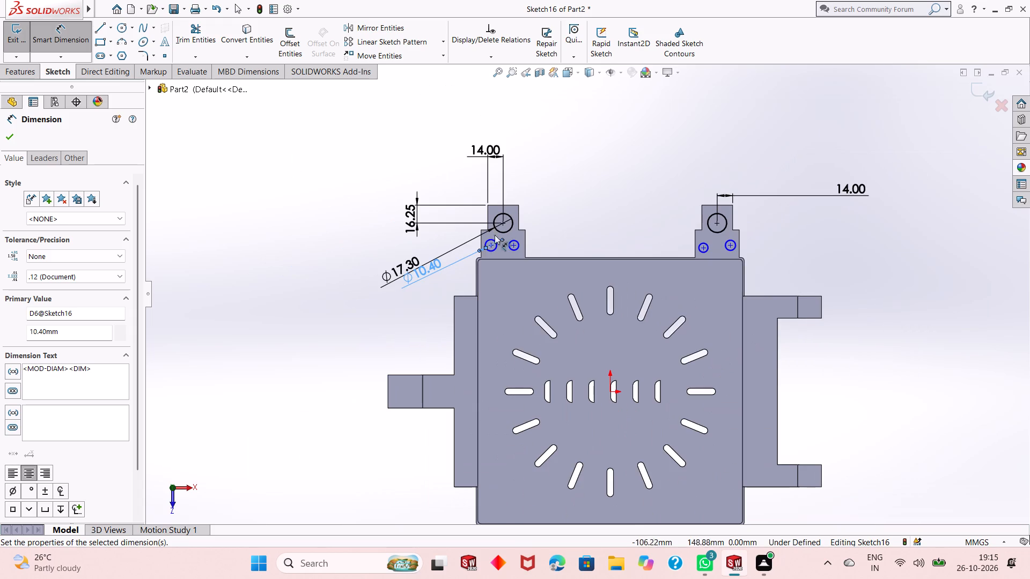
right_click(306, 236)
left_click(325, 268)
Make the two small circles on the upper-left tab equal in size with an Equal relation.
scroll(543, 276, "up", 2)
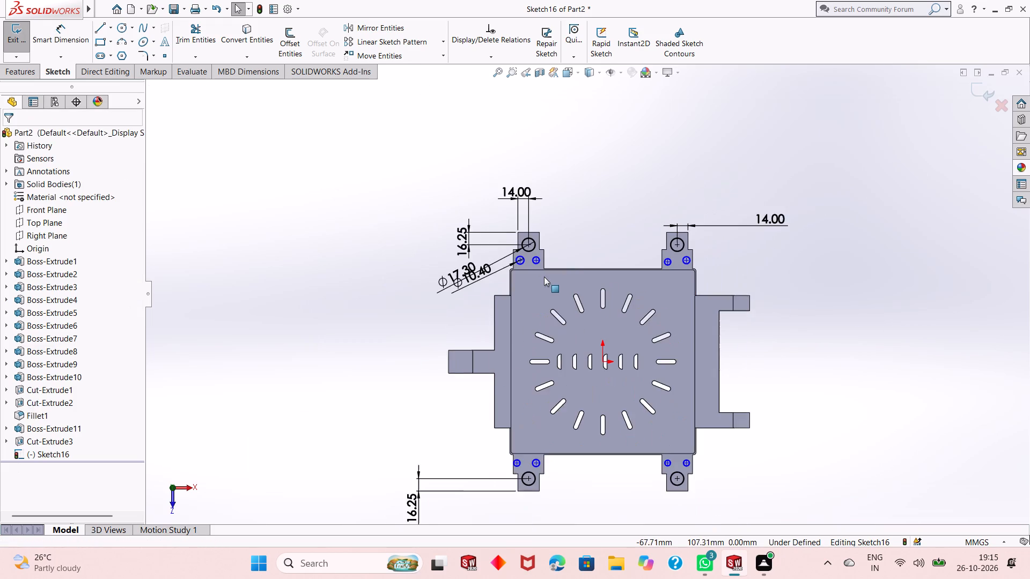
scroll(579, 270, "down", 3)
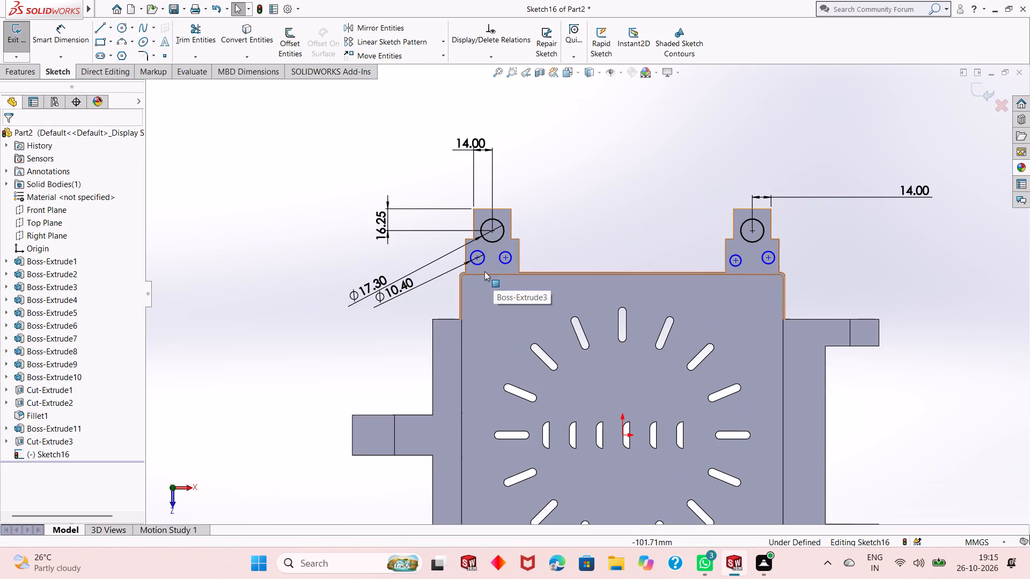
left_click(482, 264)
left_click(501, 261, "ctrl")
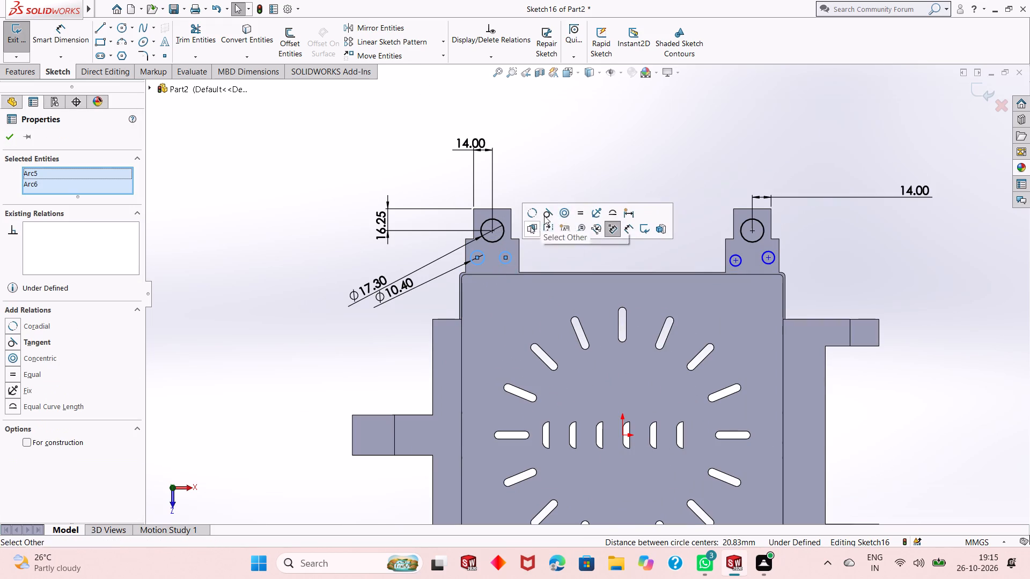
left_click(582, 209)
left_click(13, 132)
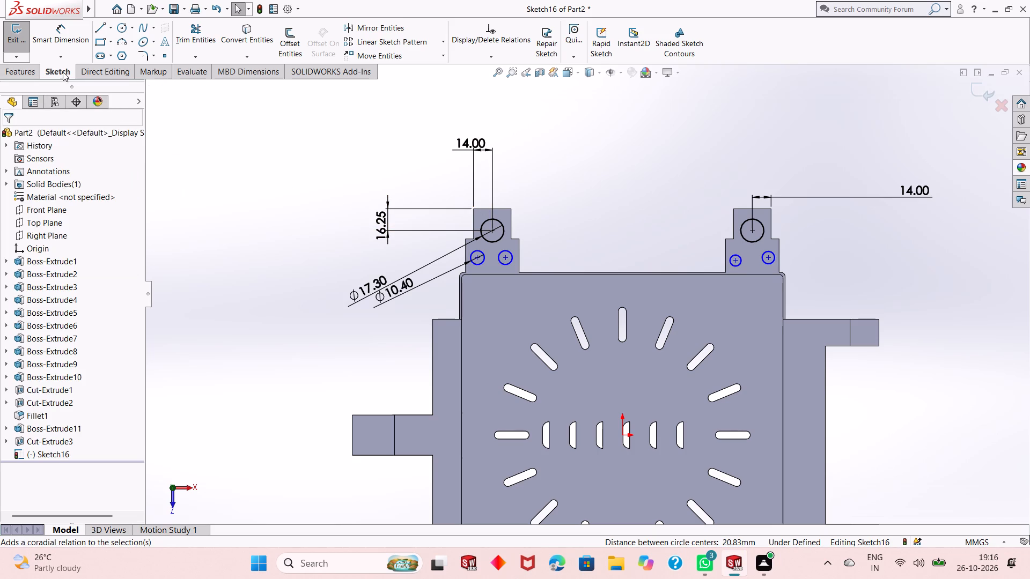
Dimension the vertical distance between the large circle's centre and the right small circle's centre on the upper-left tab as 17.25 mm.
left_click(65, 41)
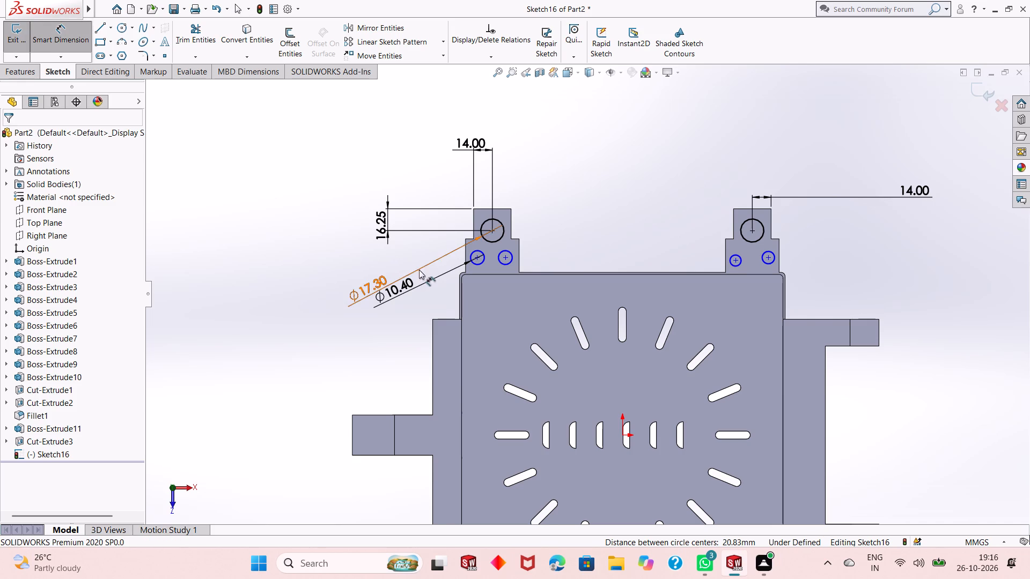
scroll(442, 265, "down", 1)
scroll(663, 264, "down", 4)
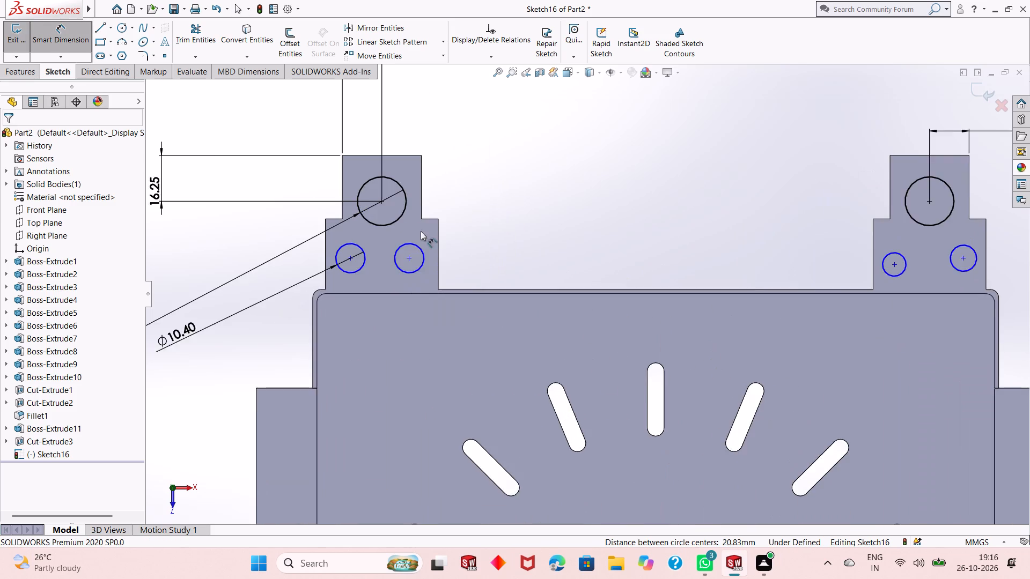
left_click(318, 189)
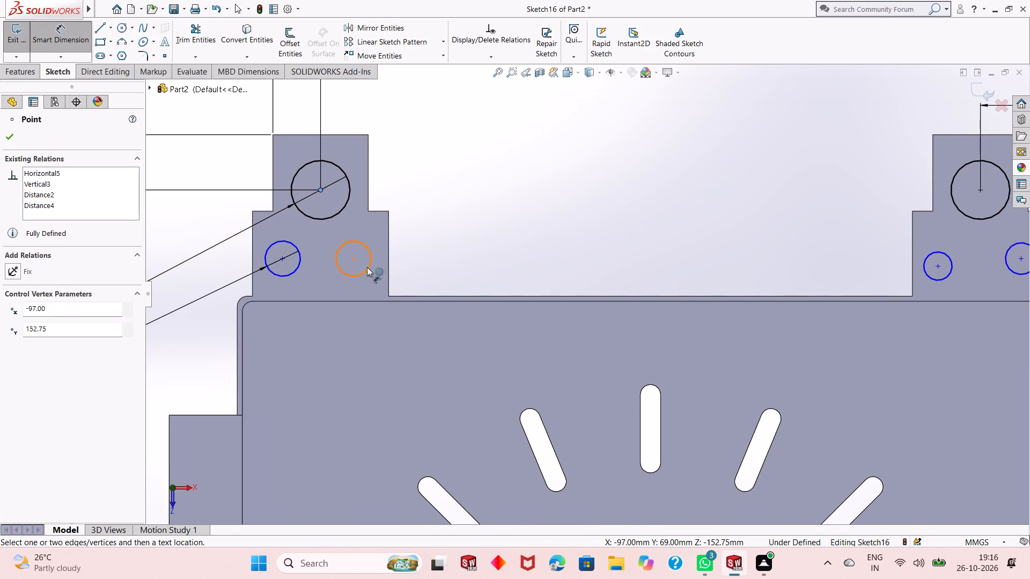
left_click(355, 259)
left_click(540, 254)
type("17.25")
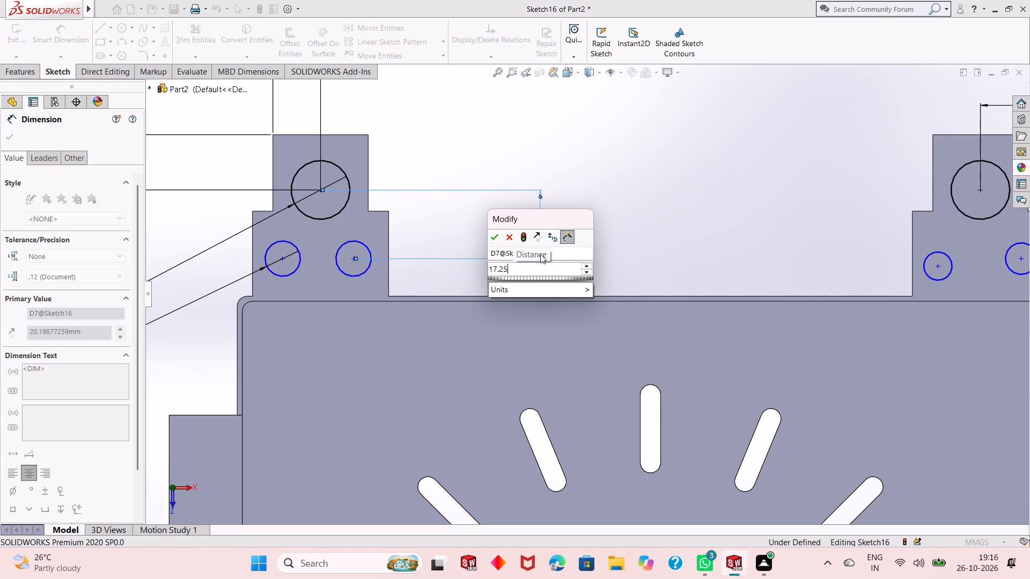
key("Return")
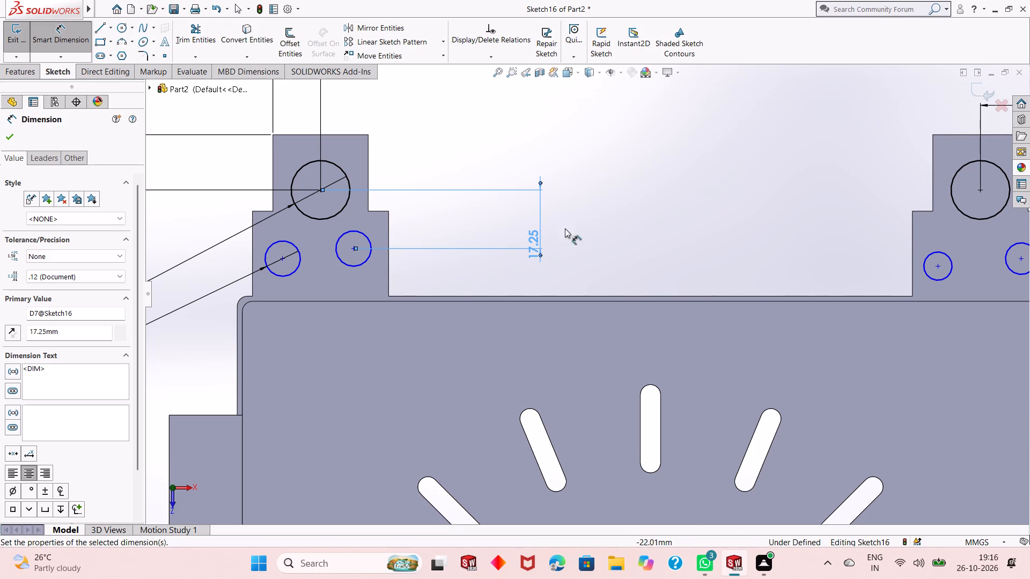
Dimension the horizontal distance between the right small circle's centre and the large circle's centre on the upper-left tab as 14 mm.
left_click(352, 249)
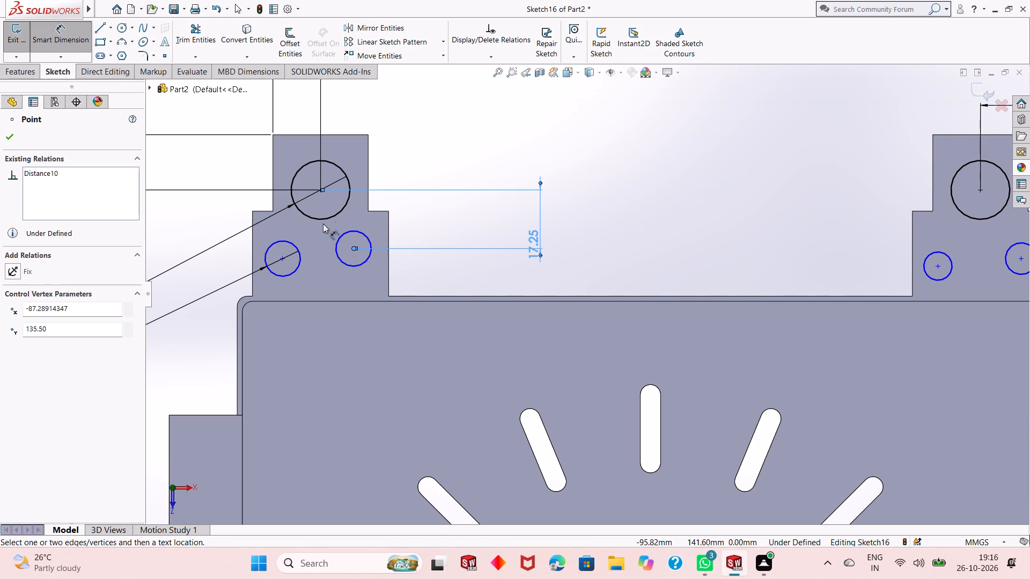
left_click(319, 188)
left_click(346, 329)
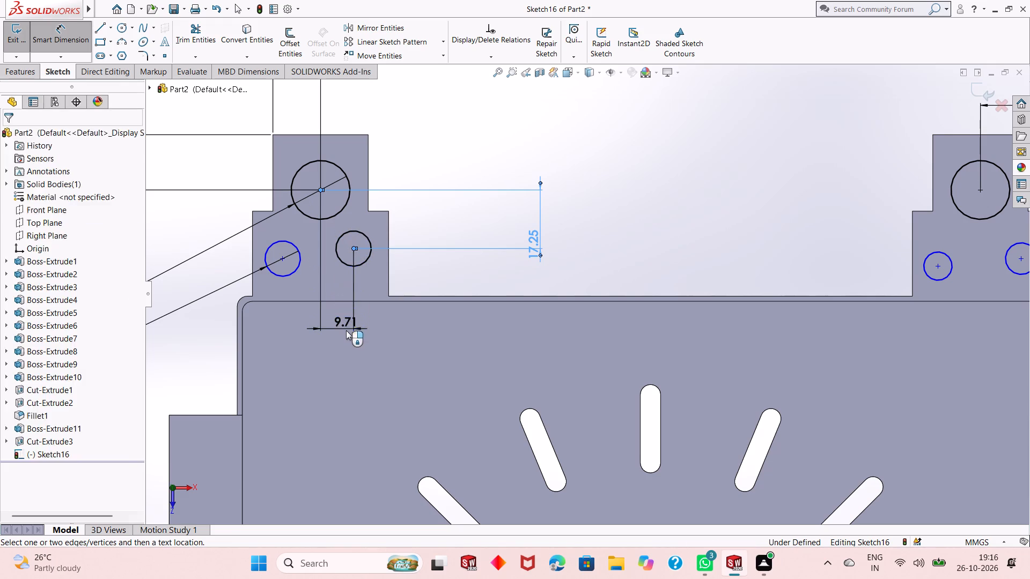
type("14")
key("Return")
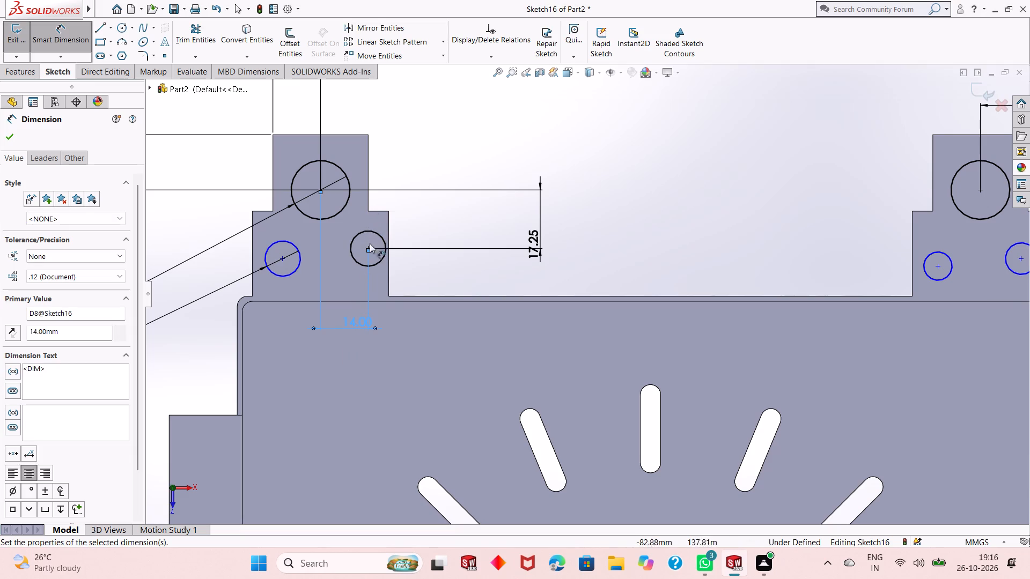
scroll(374, 286, "up", 1)
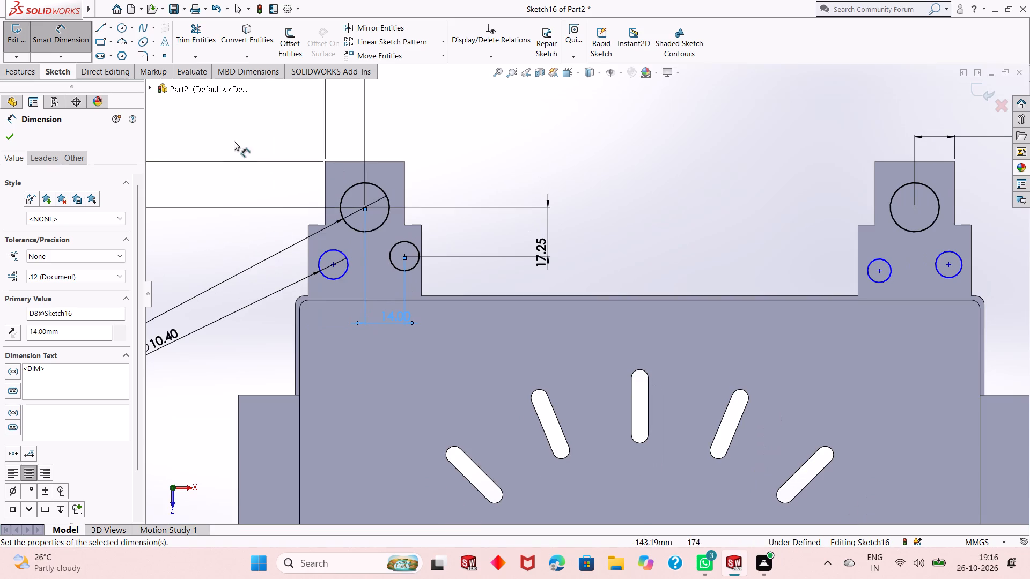
right_click(234, 128)
left_click(251, 164)
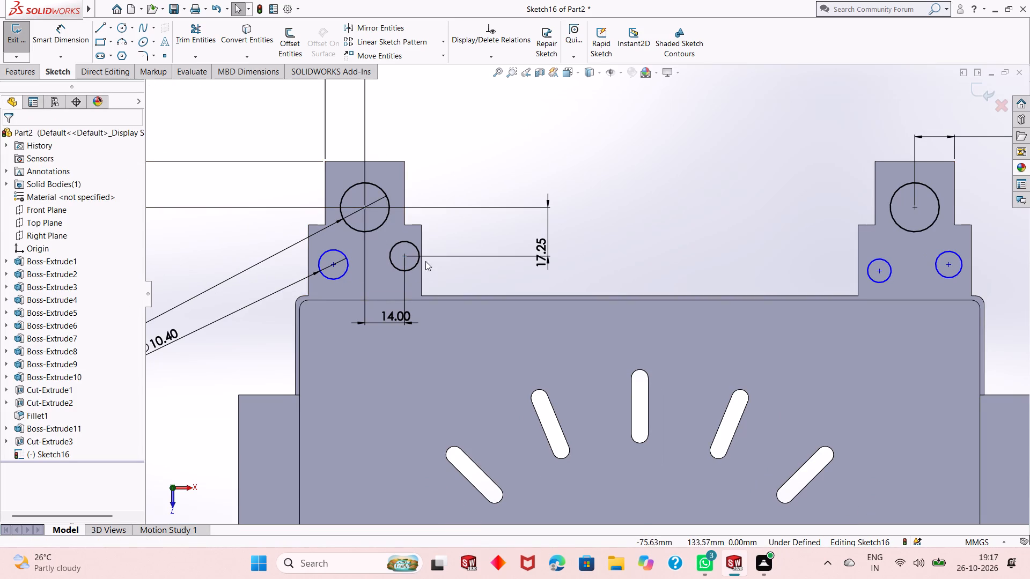
Align the centres of the two small circles on the upper-left tab with a Horizontal relation.
left_click(407, 255)
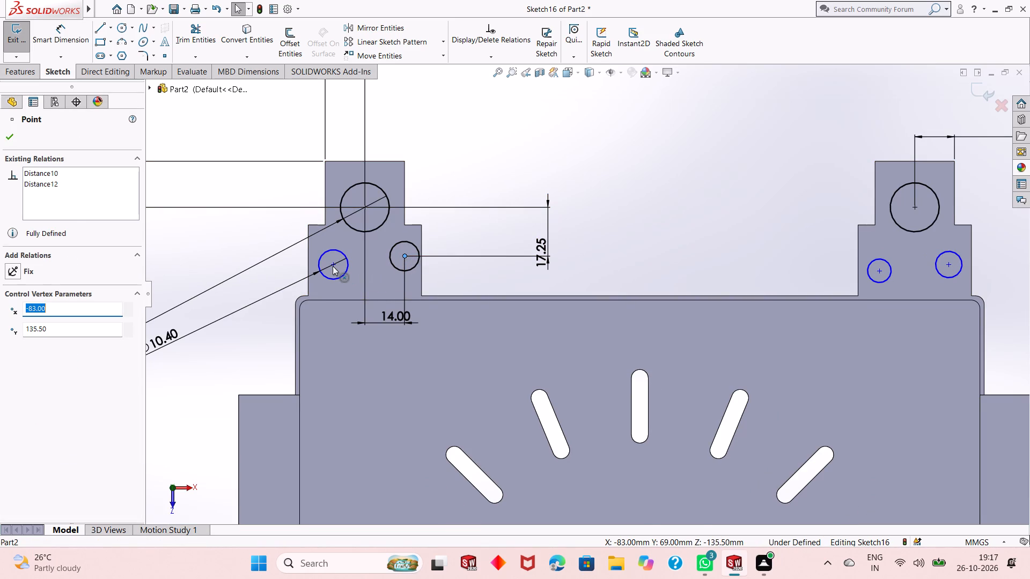
left_click(333, 266, "ctrl")
left_click(355, 215)
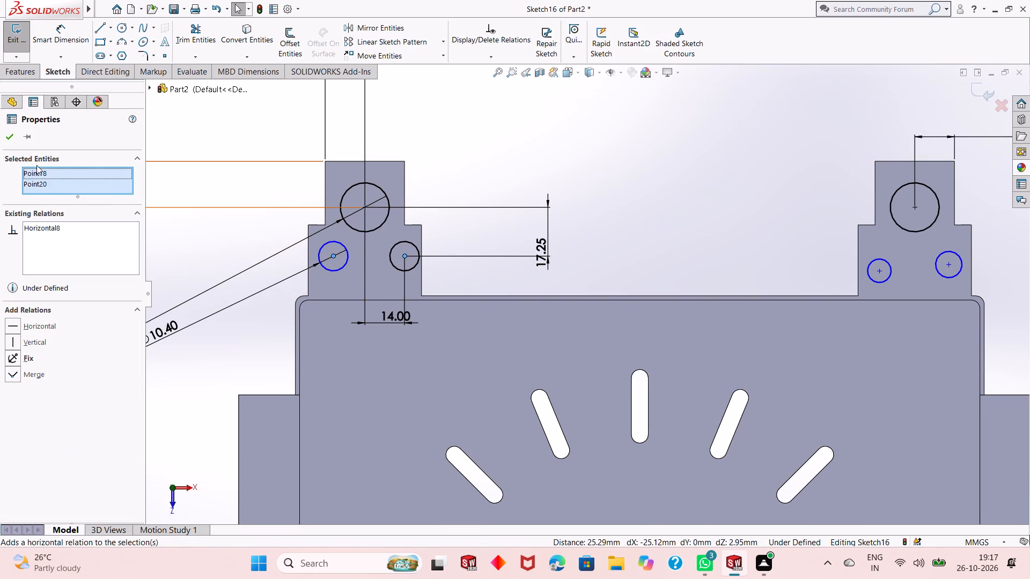
left_click(4, 138)
Dimension the horizontal distance between the left small circle's centre and the large circle's centre on the upper-left tab as 14 mm.
left_click(50, 35)
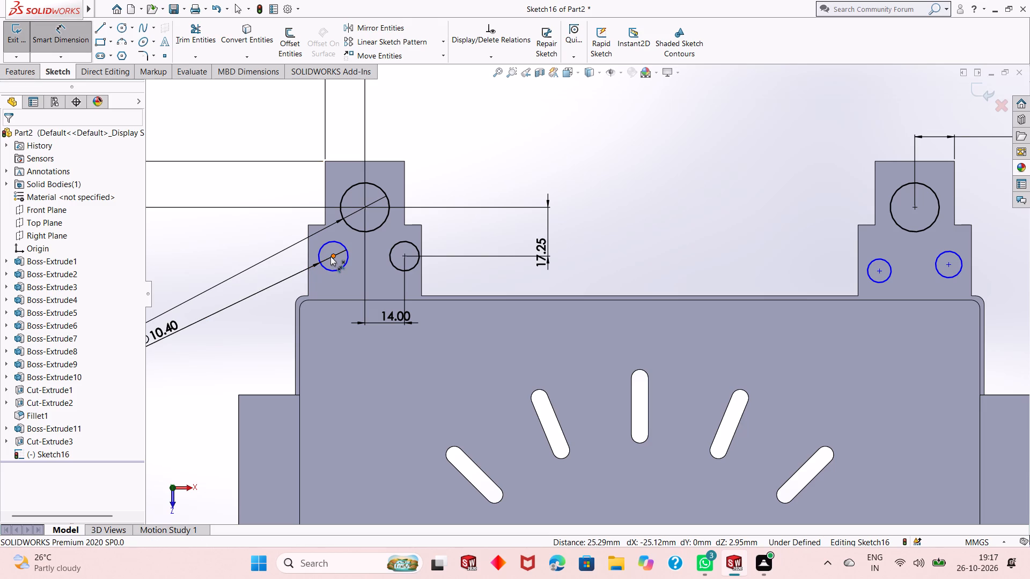
left_click(330, 256)
left_click(365, 206)
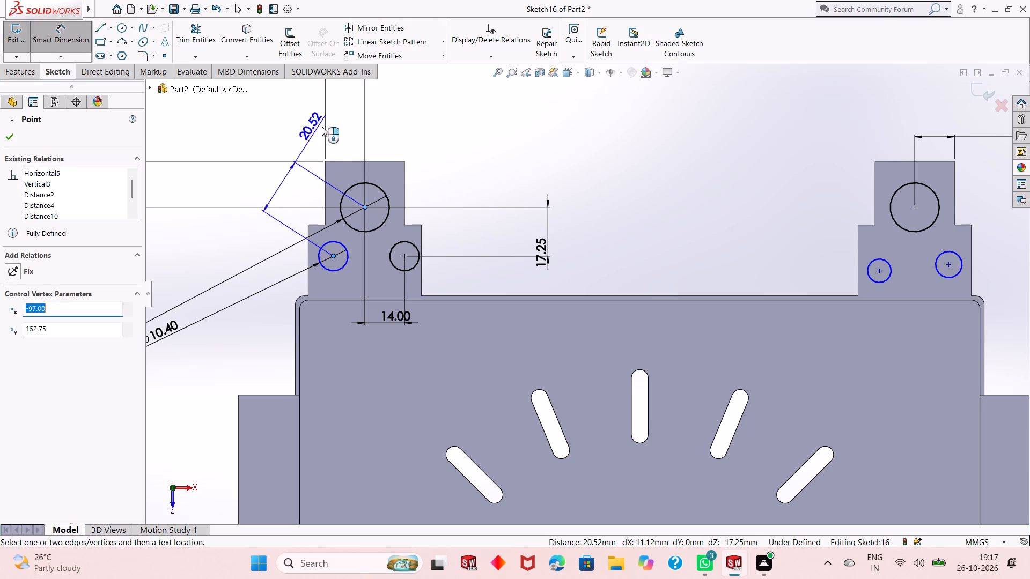
left_click(346, 122)
key("1")
key("4")
key("period")
key("Return")
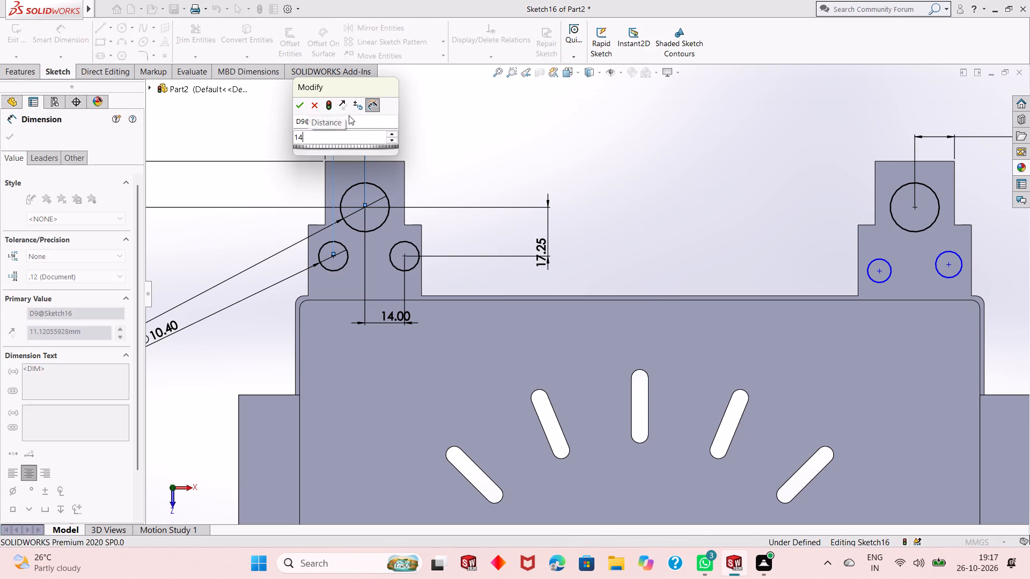
right_click(413, 121)
left_click(434, 152)
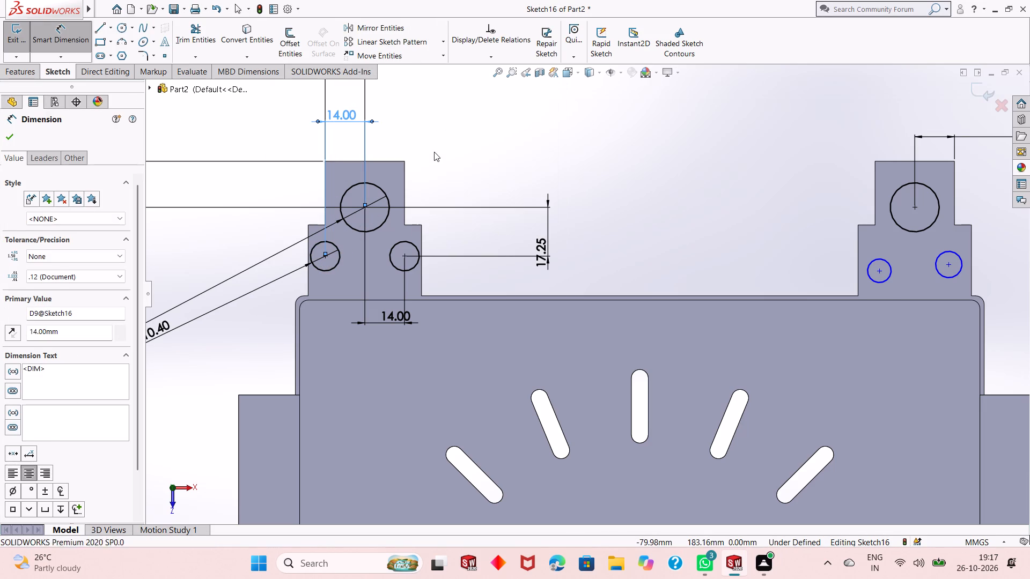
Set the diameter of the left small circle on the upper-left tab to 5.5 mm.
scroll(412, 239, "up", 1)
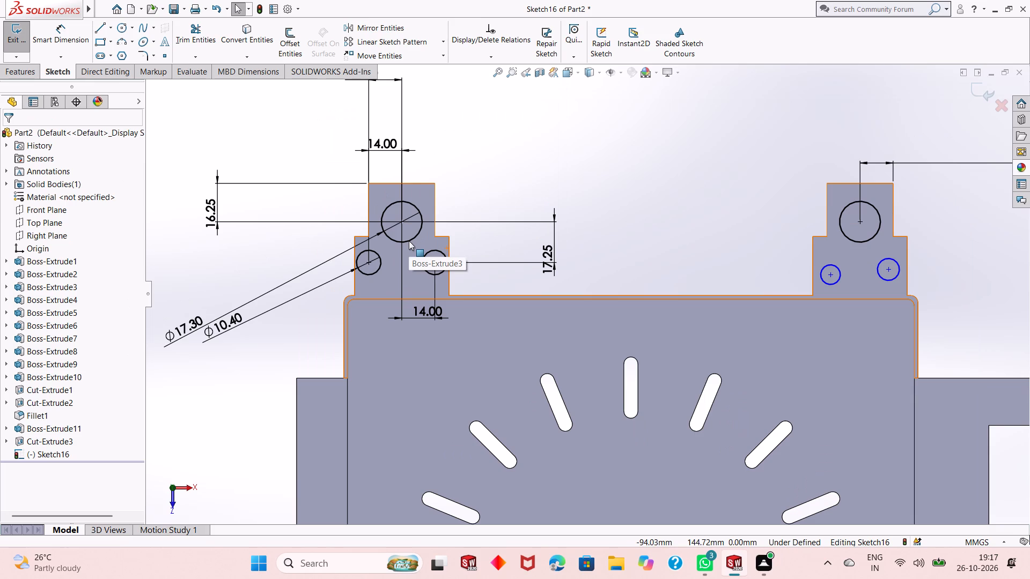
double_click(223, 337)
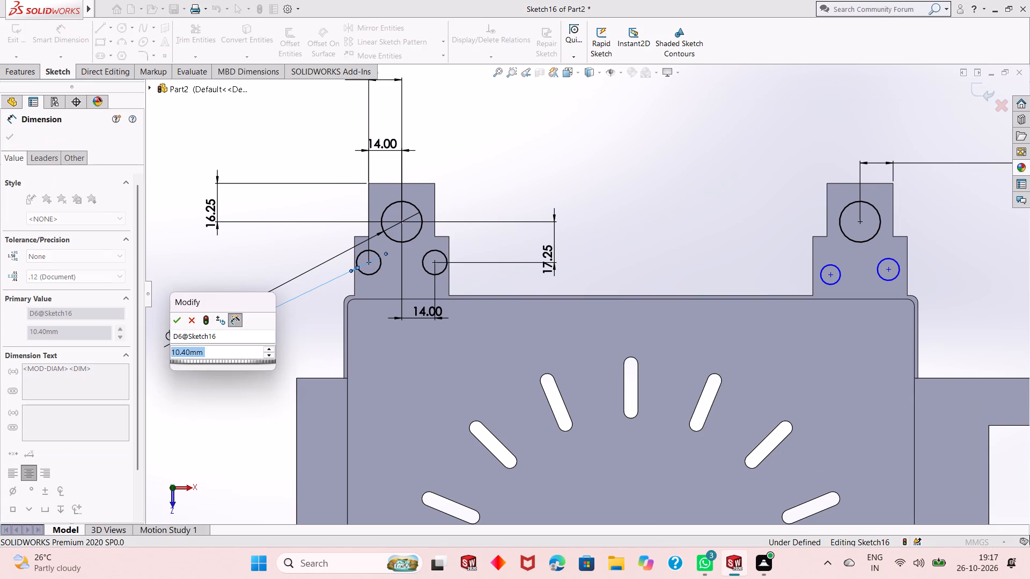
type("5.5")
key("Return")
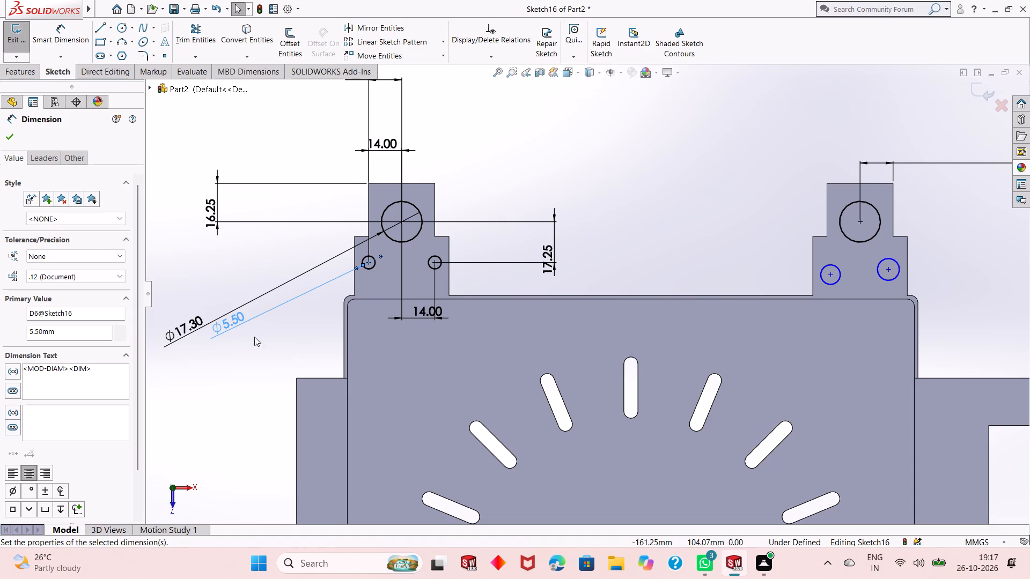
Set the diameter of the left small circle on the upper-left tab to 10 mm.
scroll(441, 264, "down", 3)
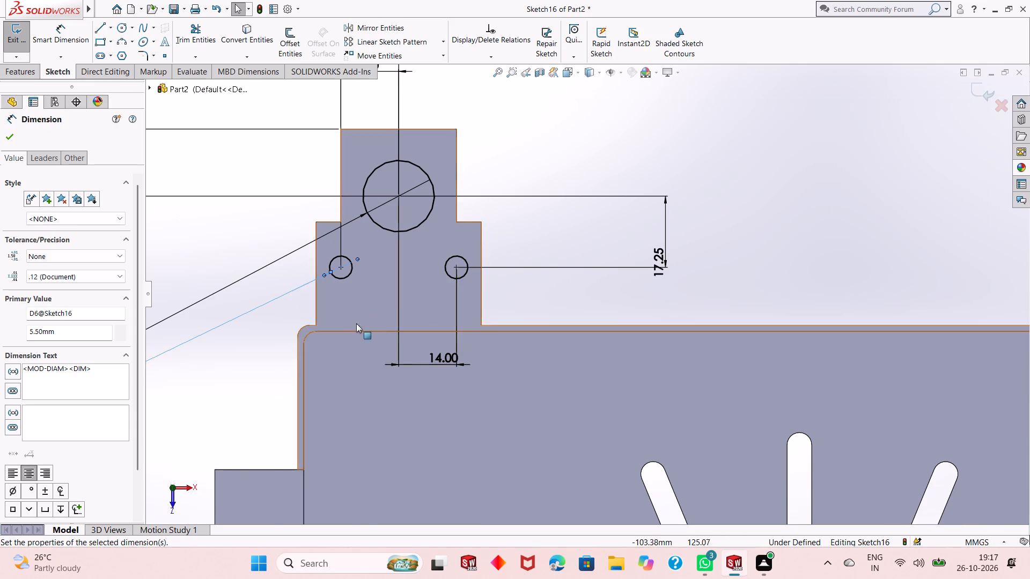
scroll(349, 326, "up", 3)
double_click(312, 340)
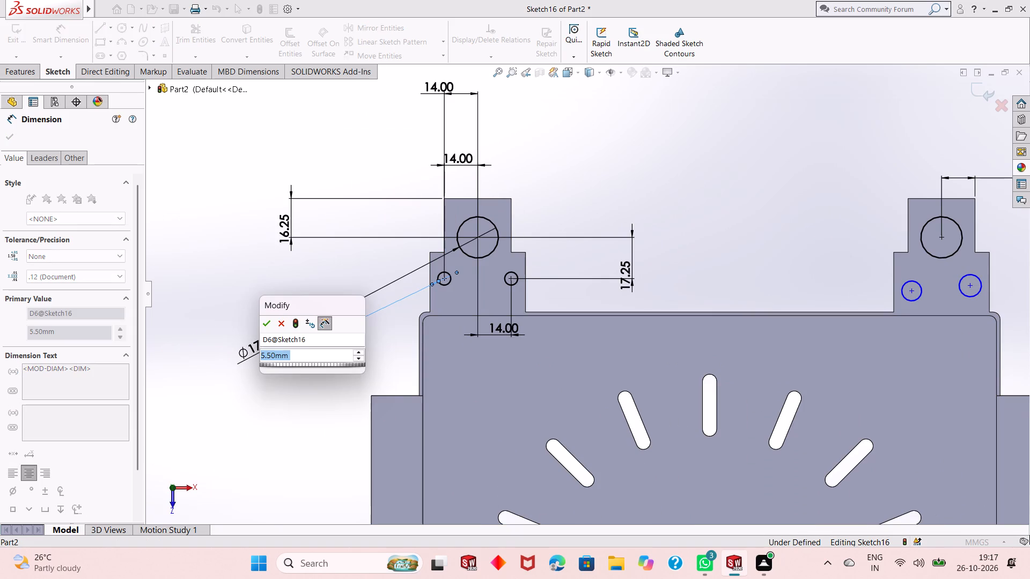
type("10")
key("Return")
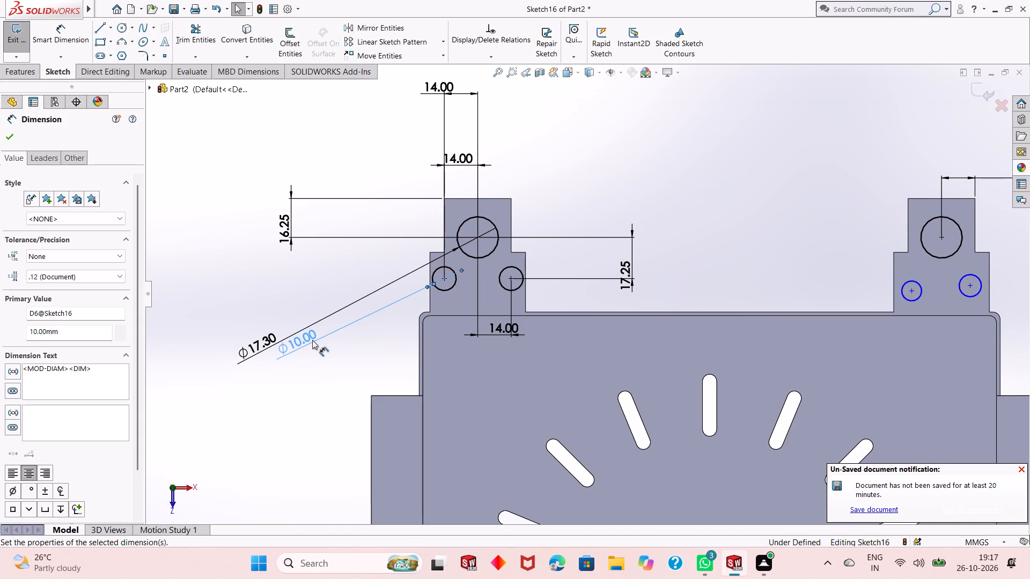
Examine the size and placement of the small circles on the upper-left tab from several angles.
middle_click_drag(569, 283, 575, 271)
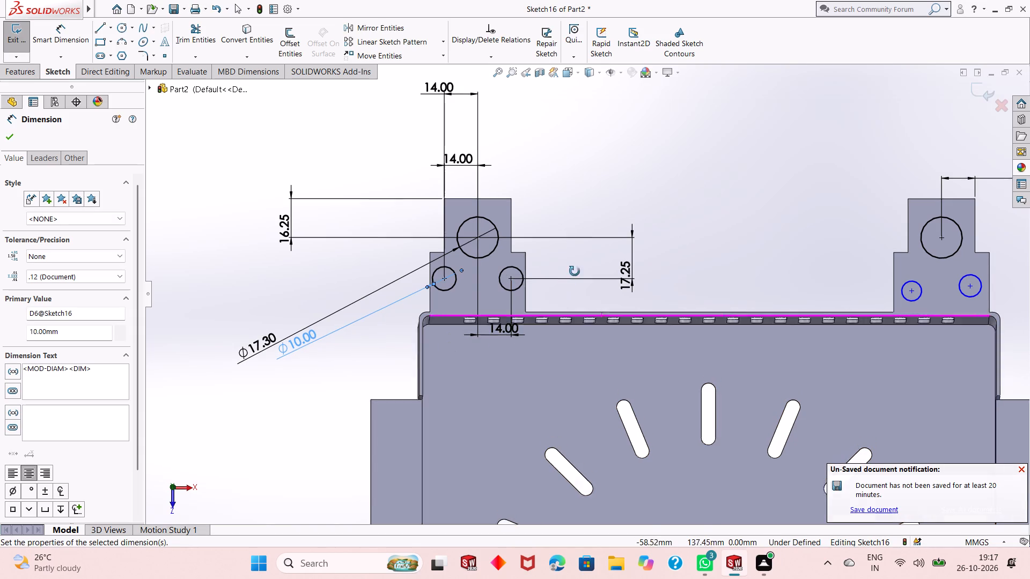
middle_click_drag(575, 271, 573, 182)
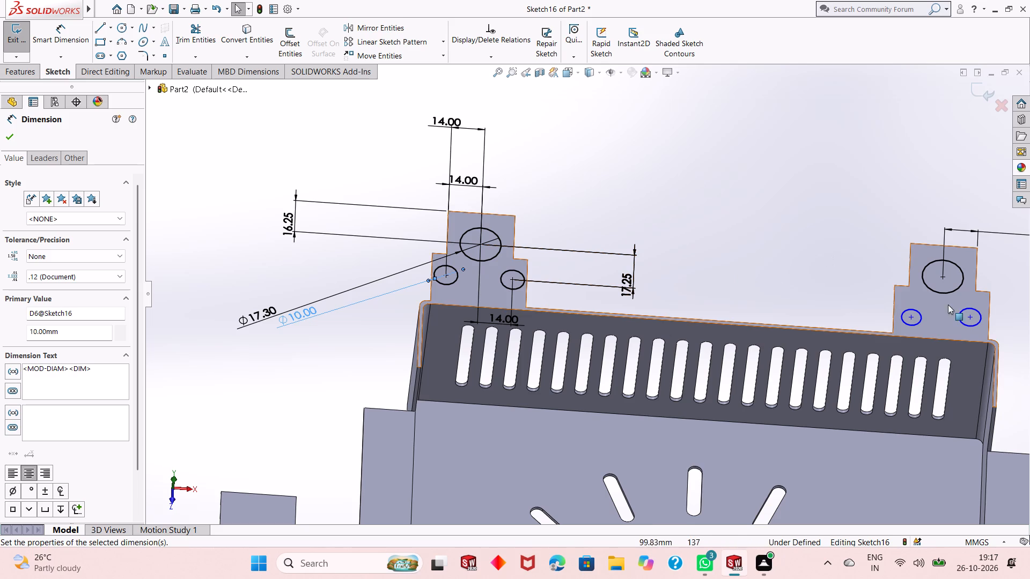
middle_click_drag(564, 331, 531, 303)
scroll(507, 280, "down", 2)
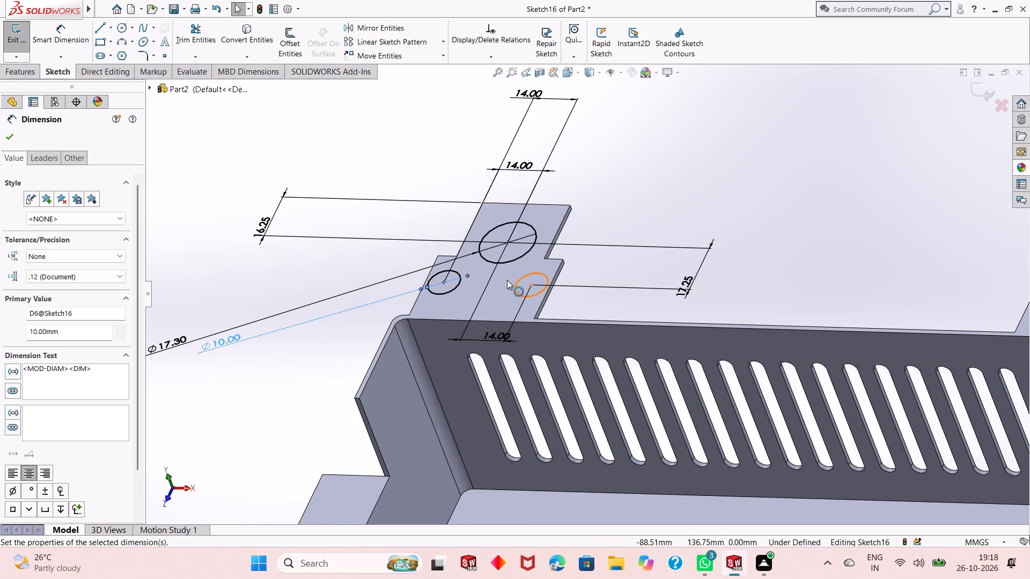
scroll(506, 286, "up", 1)
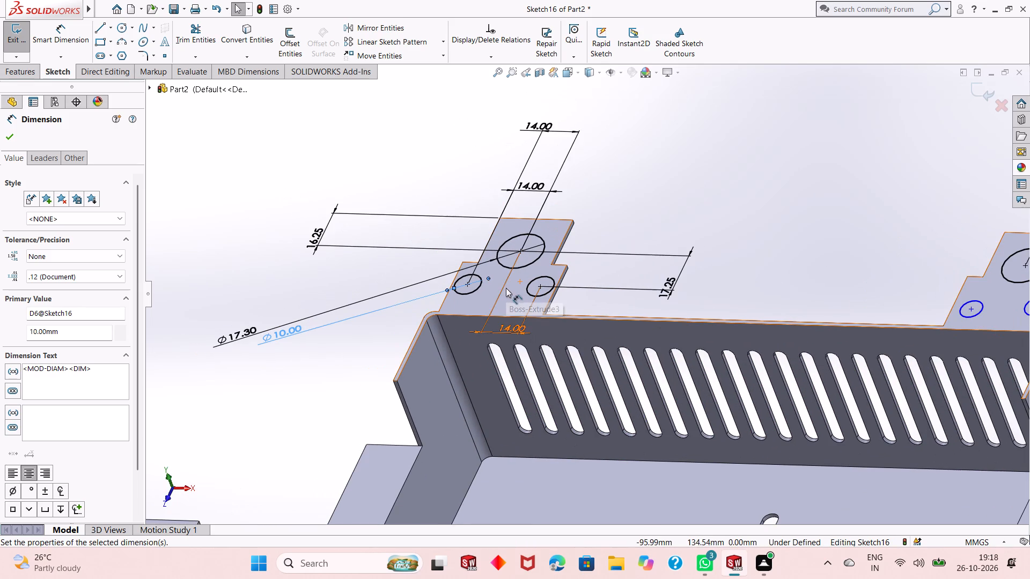
middle_click_drag(502, 290, 521, 320)
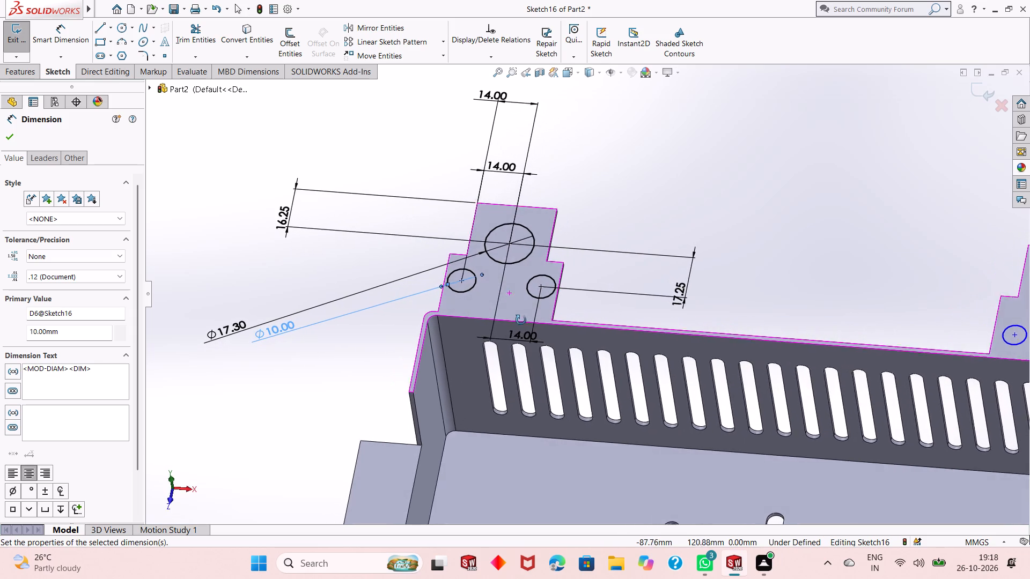
middle_click_drag(521, 320, 526, 333)
scroll(539, 340, "up", 1)
scroll(597, 315, "up", 1)
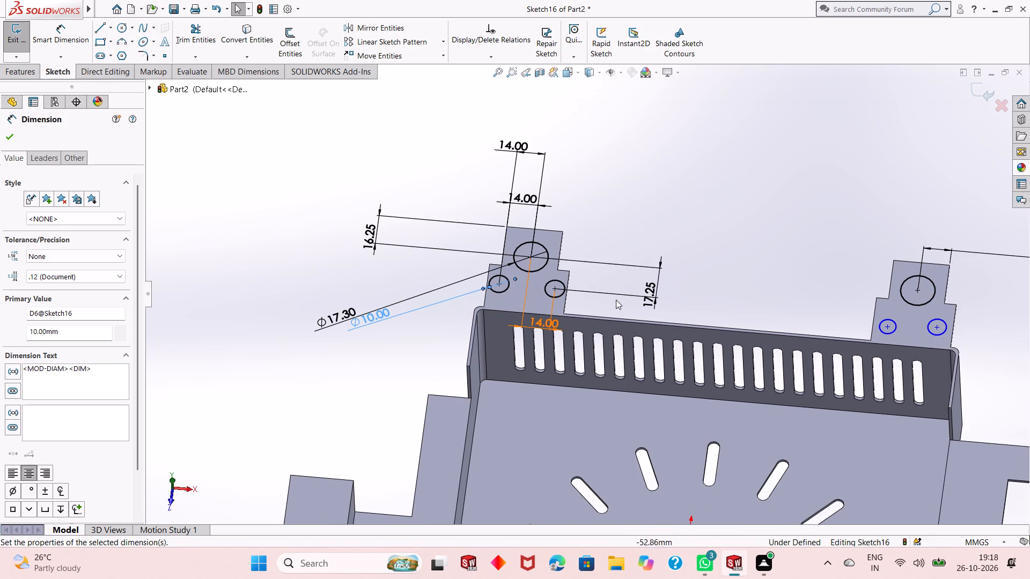
middle_click_drag(648, 293, 641, 301)
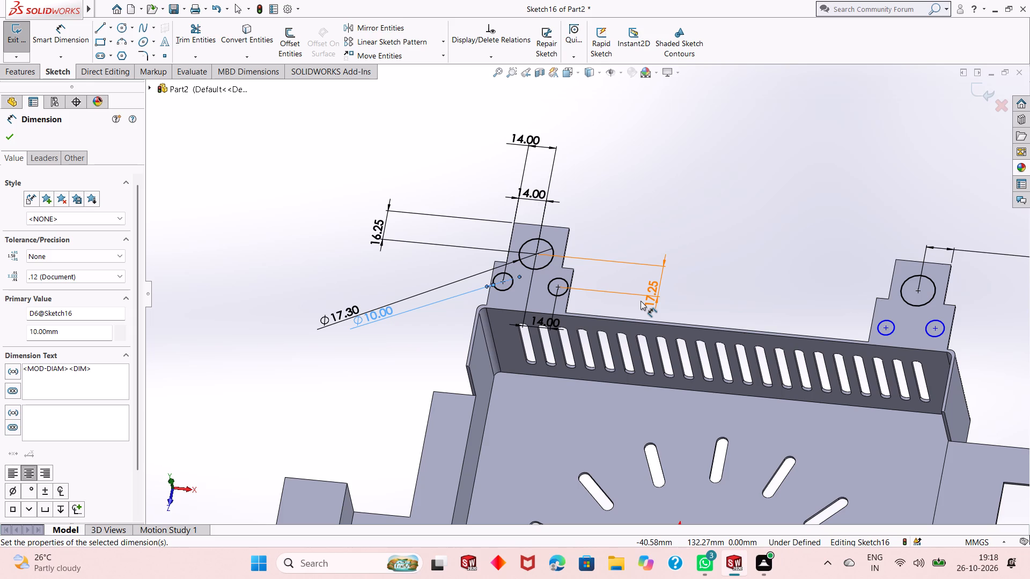
Set the diameter of the left small circle on the upper-left tab to 8 mm and return to the view normal to the sketch.
double_click(379, 311)
key("8")
key("Return")
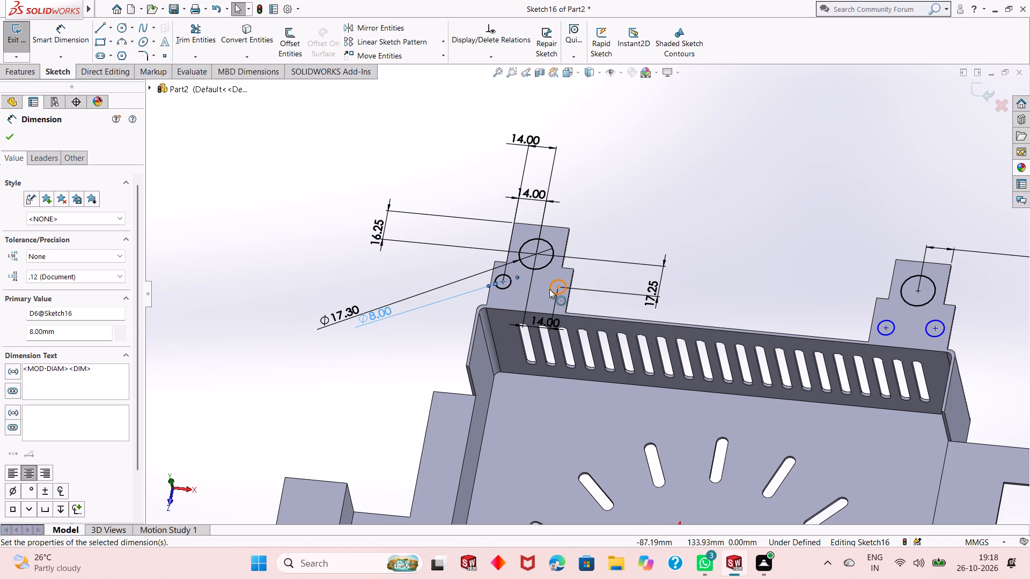
scroll(547, 301, "down", 3)
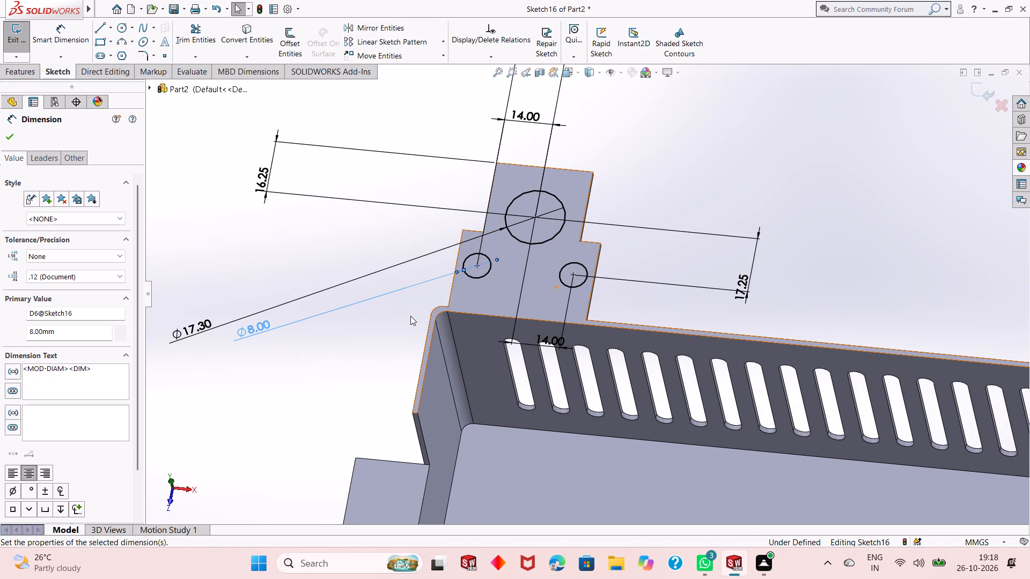
scroll(533, 297, "up", 6)
scroll(659, 333, "up", 1)
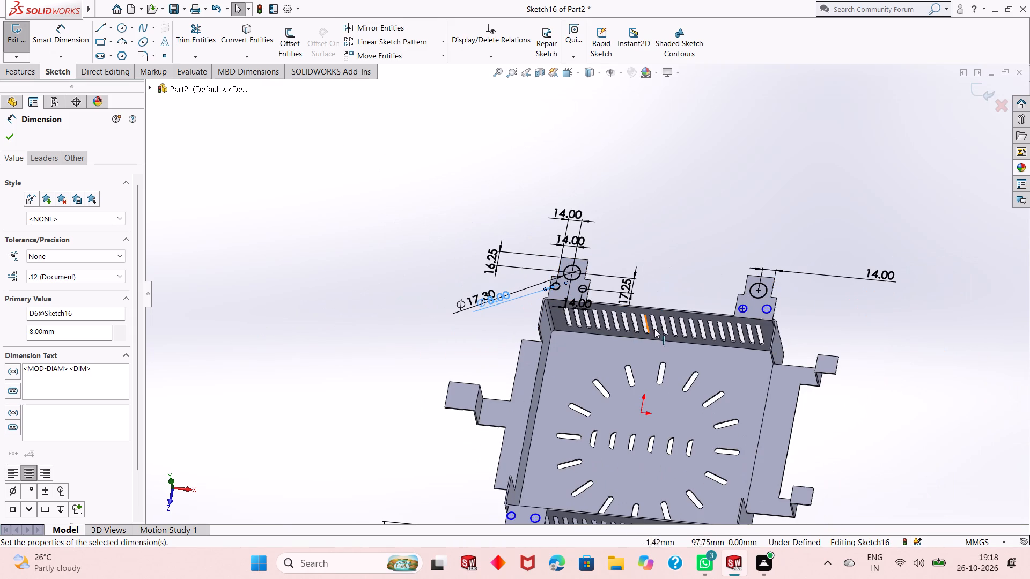
key("ctrl+8")
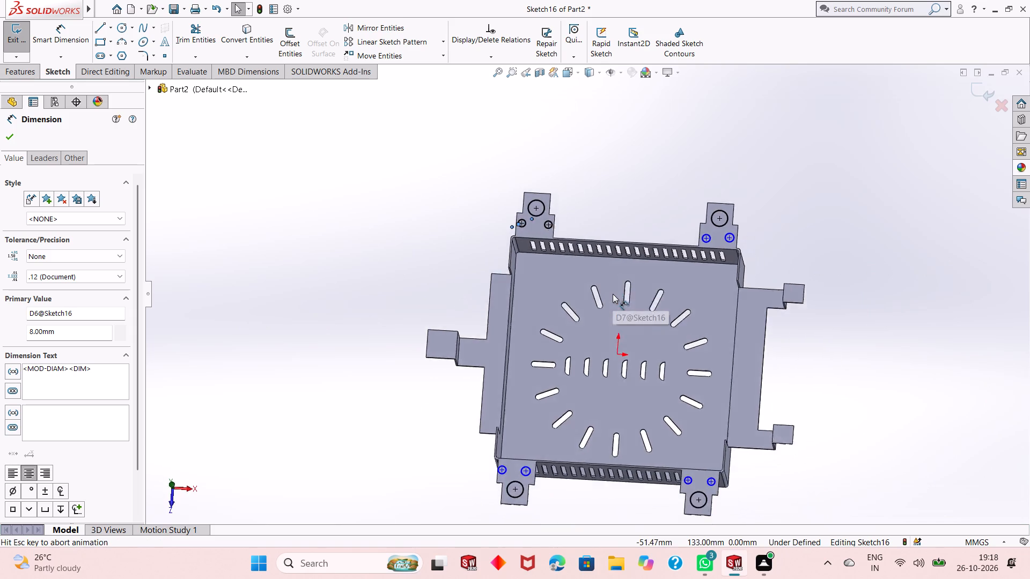
scroll(558, 176, "down", 7)
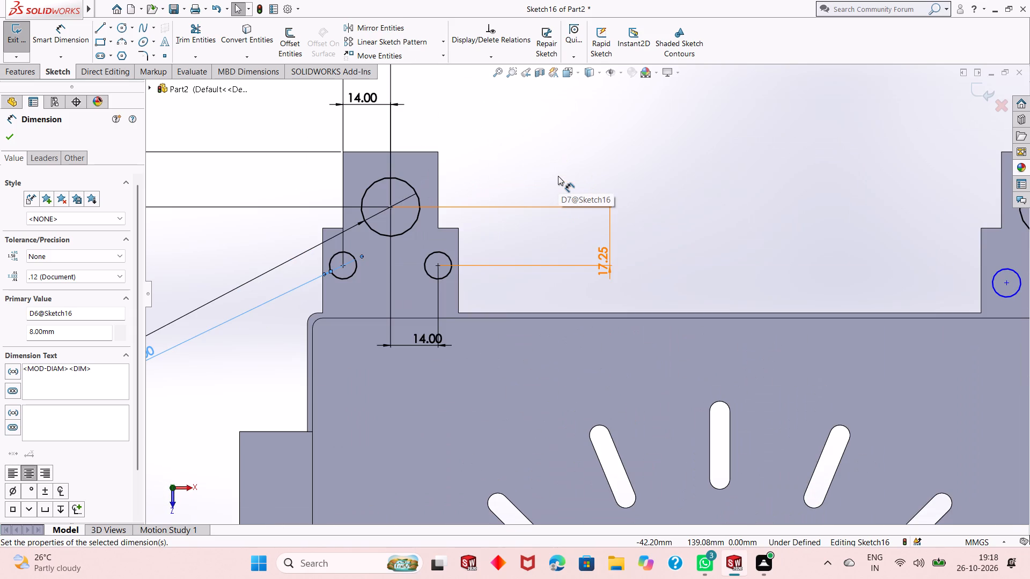
left_click(5, 140)
scroll(472, 324, "up", 2)
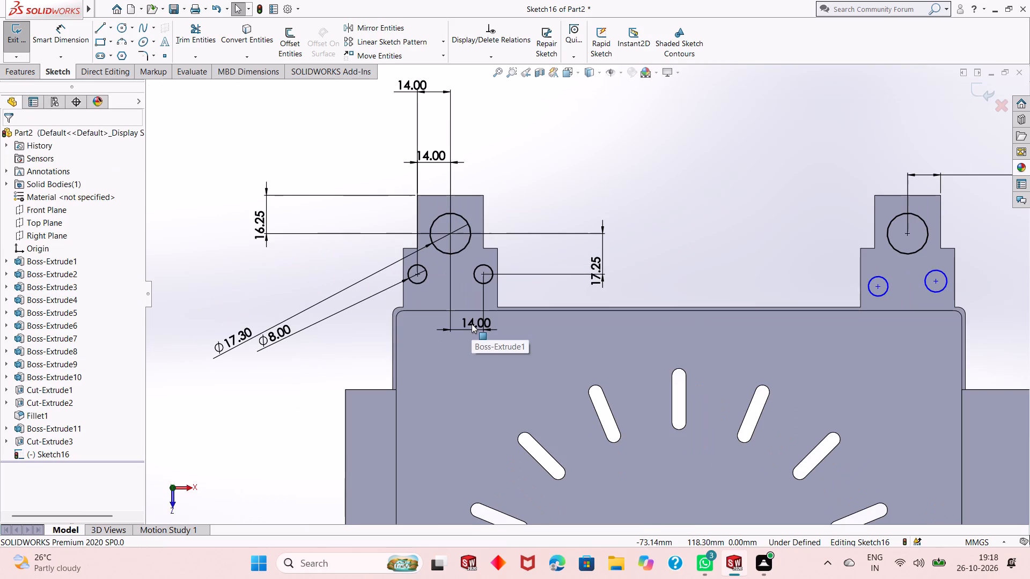
Add an Equal relation between the left small circle on the upper-left tab and the six small circles on the other three tabs.
scroll(487, 322, "up", 2)
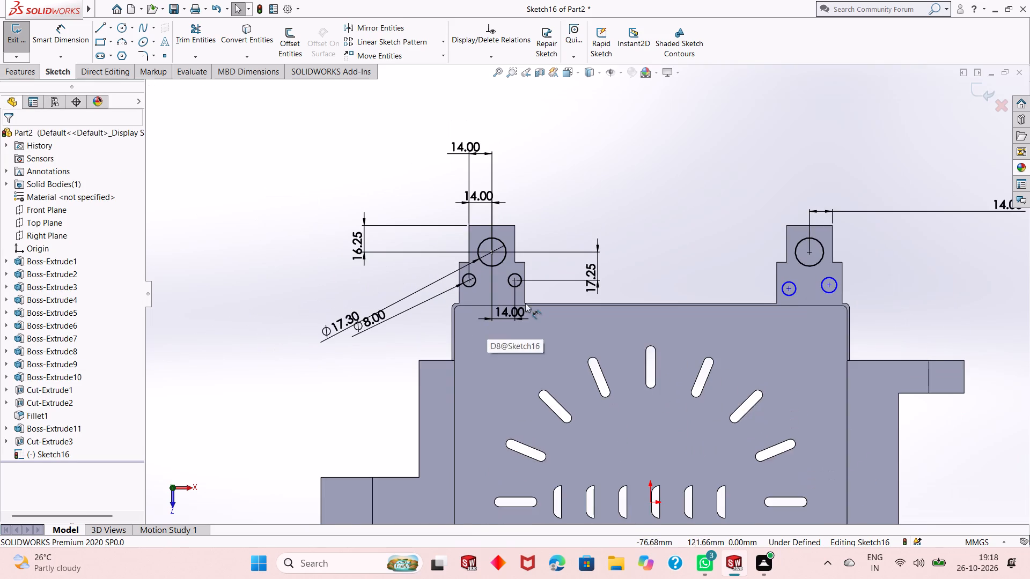
scroll(526, 302, "up", 1)
scroll(786, 298, "down", 4)
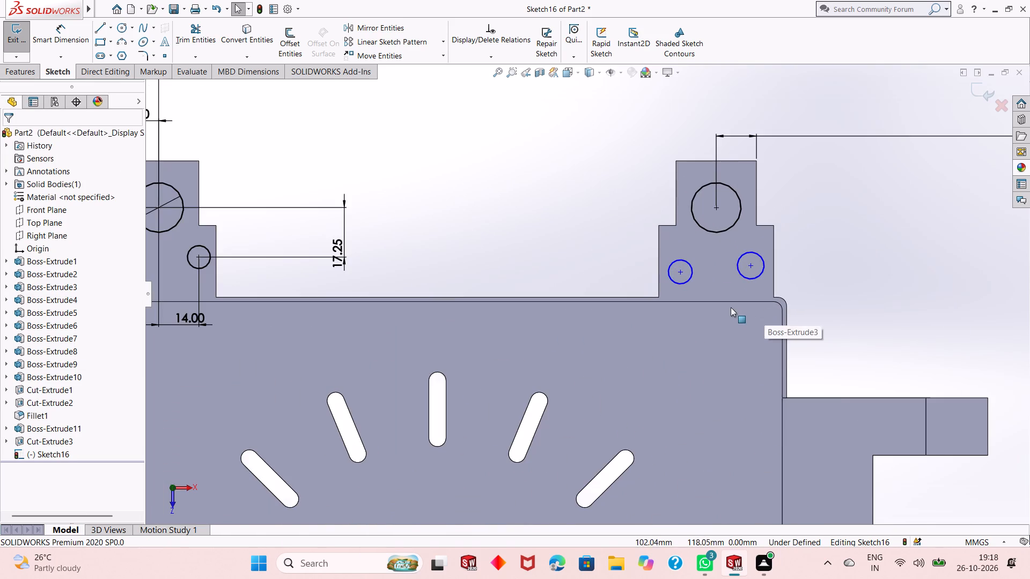
scroll(730, 307, "up", 2)
left_click(256, 272)
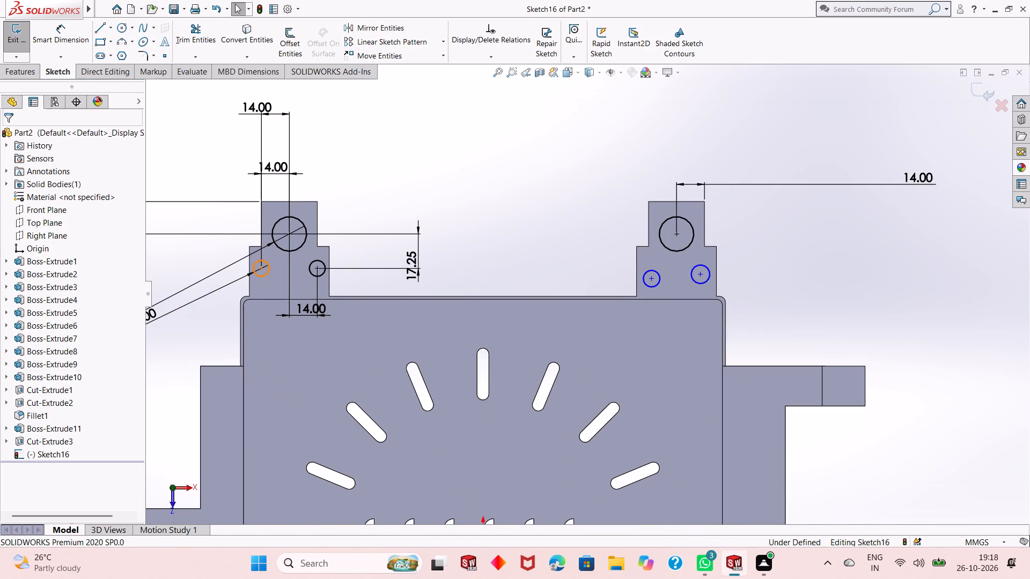
left_click(653, 272, "ctrl")
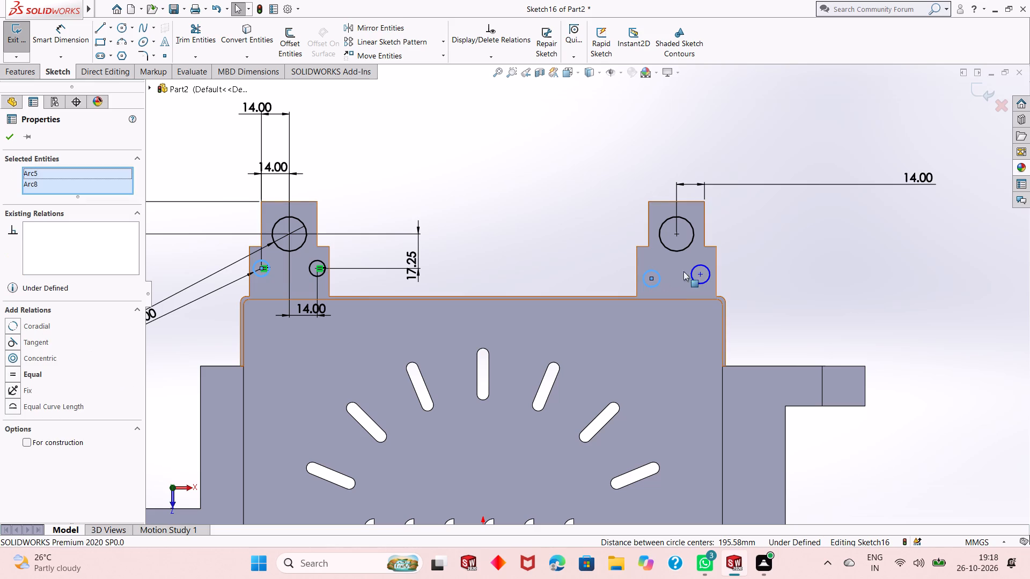
left_click(698, 266, "ctrl")
scroll(635, 339, "up", 6)
scroll(591, 479, "down", 7)
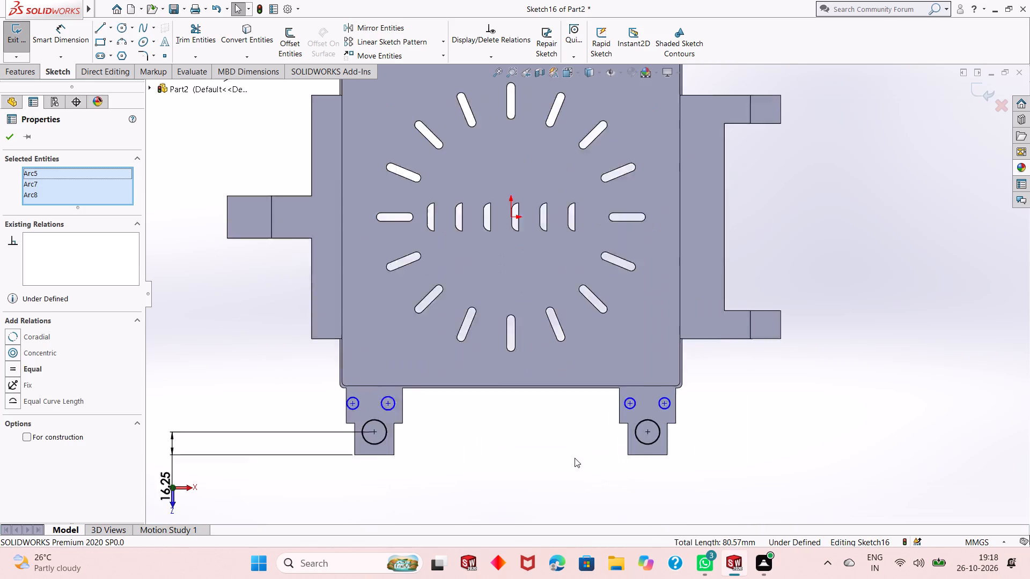
scroll(575, 458, "down", 1)
left_click(197, 324, "ctrl")
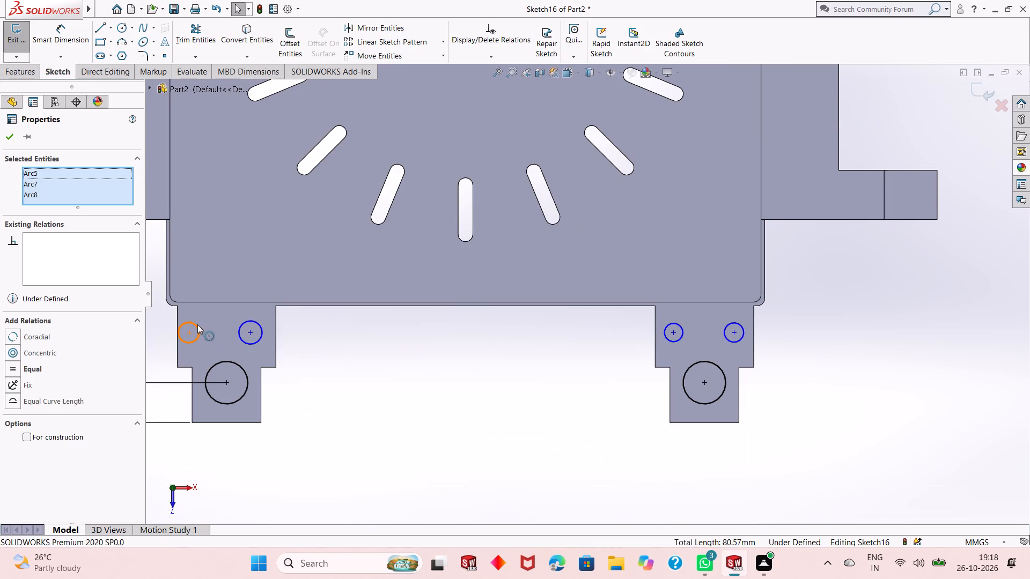
left_click(259, 321, "ctrl")
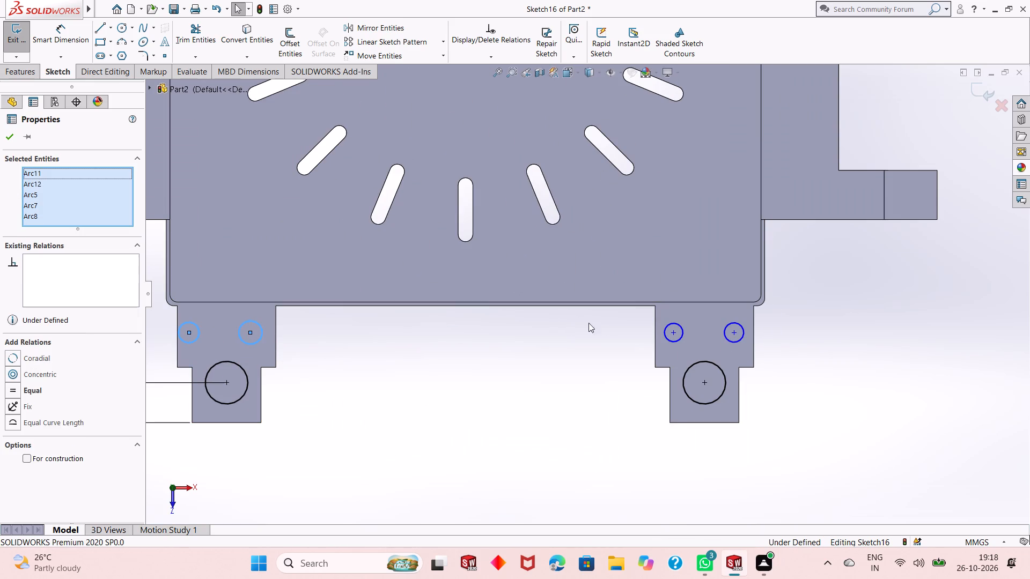
left_click(680, 323, "ctrl")
left_click(739, 325, "ctrl")
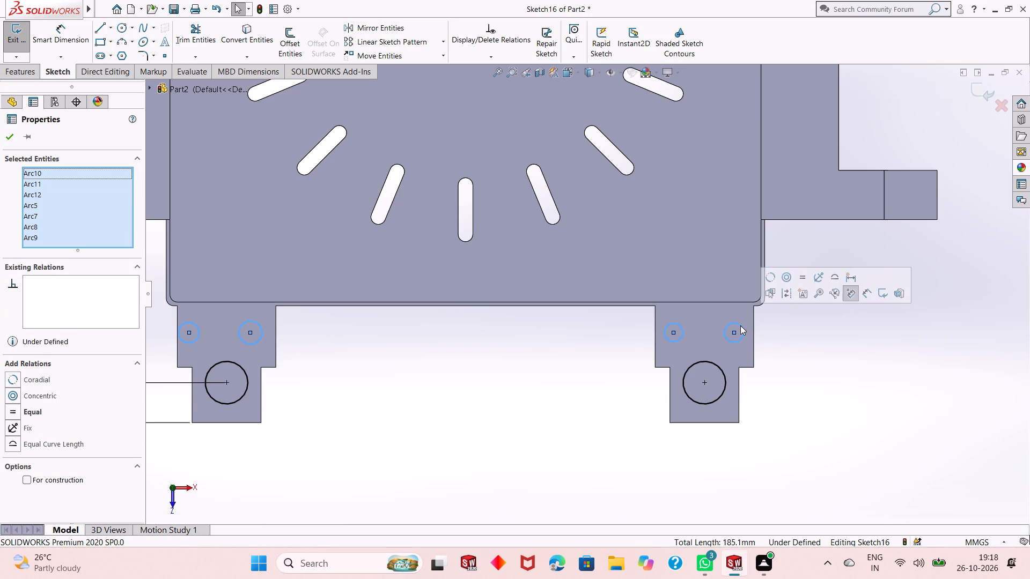
left_click(800, 274)
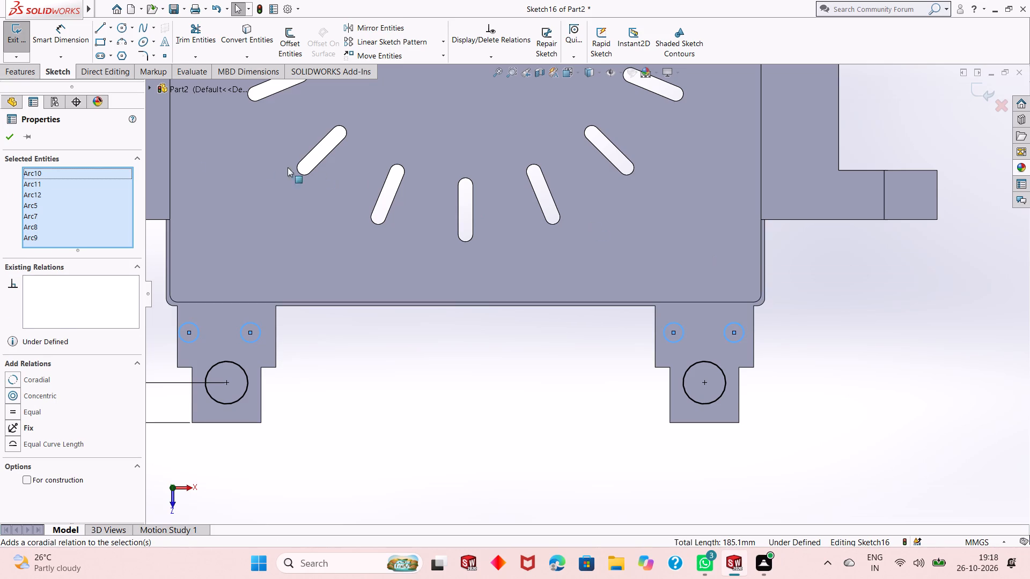
left_click(16, 137)
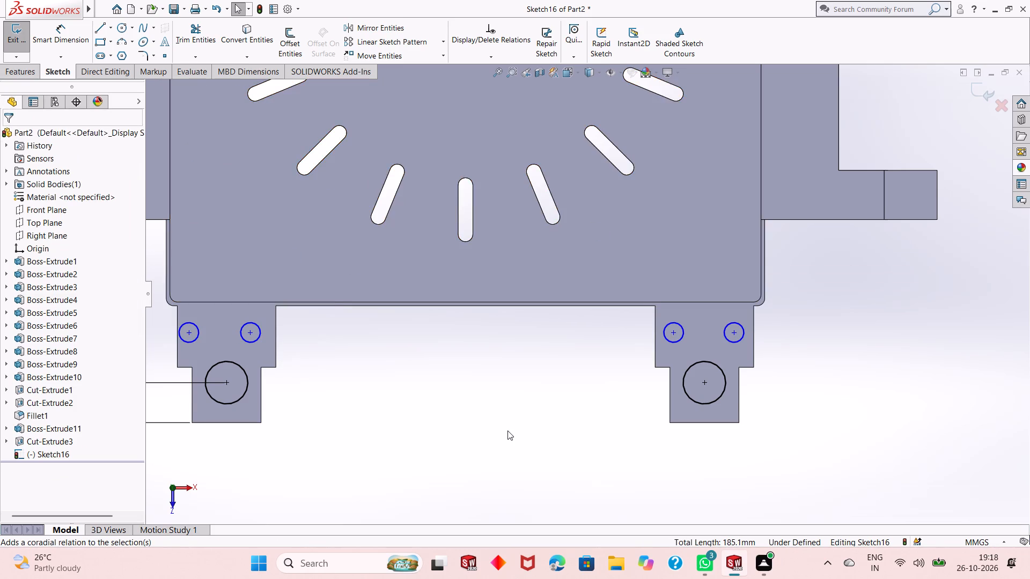
Add a Horizontal relation aligning both small circle centers on the upper-right tab with the right small circle center on the upper-left tab.
scroll(509, 432, "up", 5)
scroll(494, 362, "up", 1)
scroll(500, 197, "up", 2)
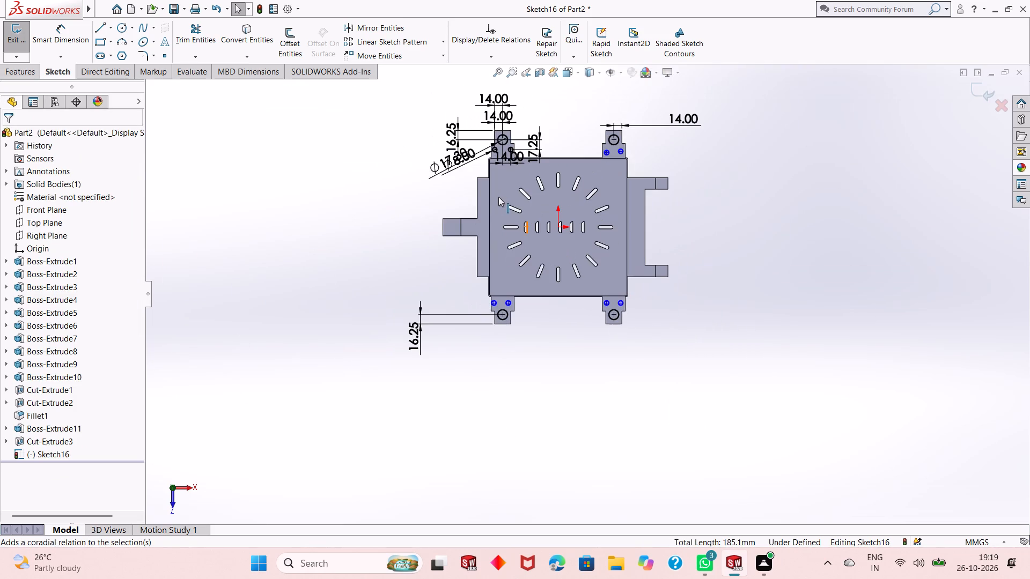
scroll(597, 108, "down", 3)
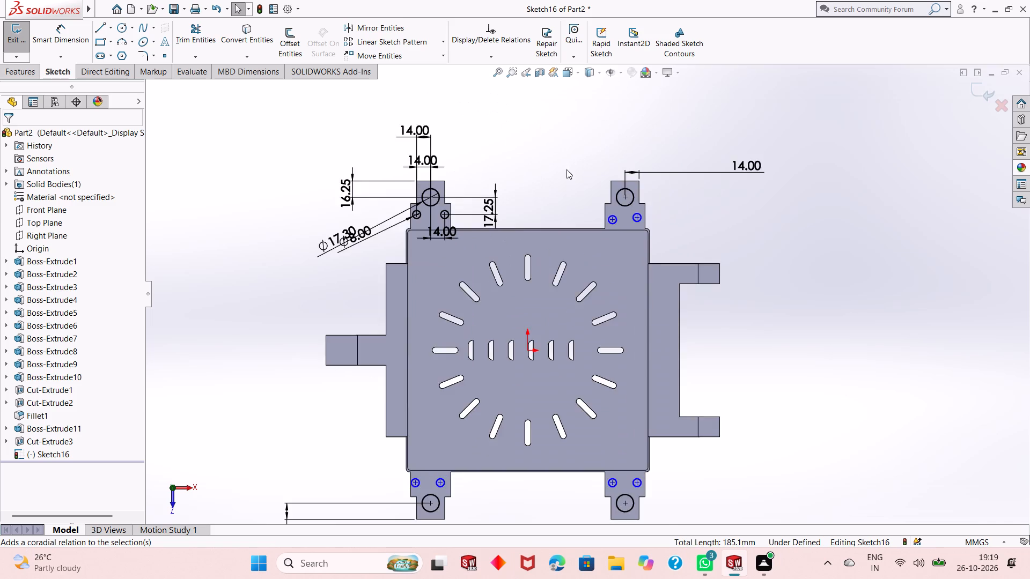
scroll(563, 177, "down", 3)
scroll(420, 272, "down", 2)
scroll(483, 265, "down", 1)
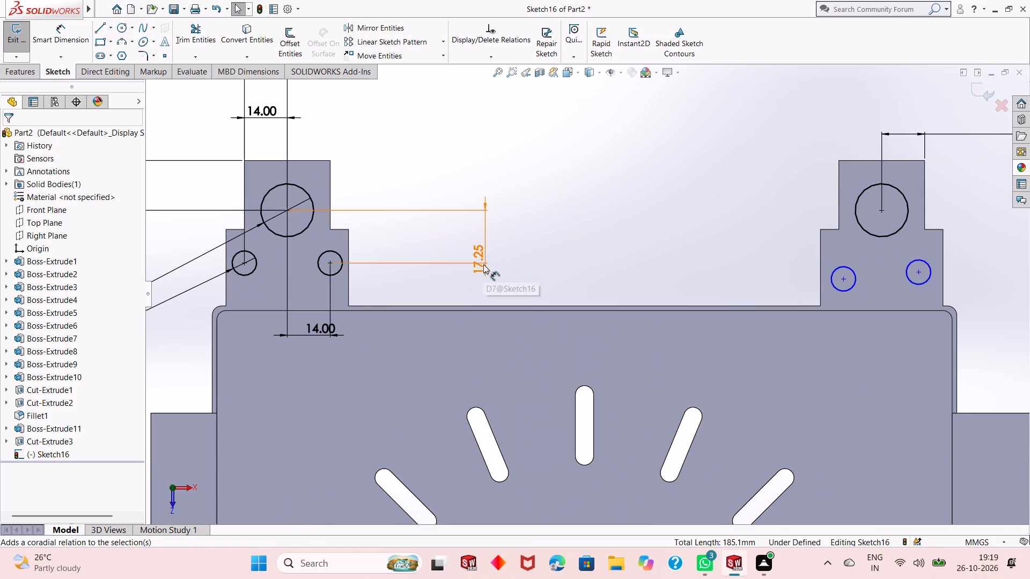
left_click(328, 263, "ctrl")
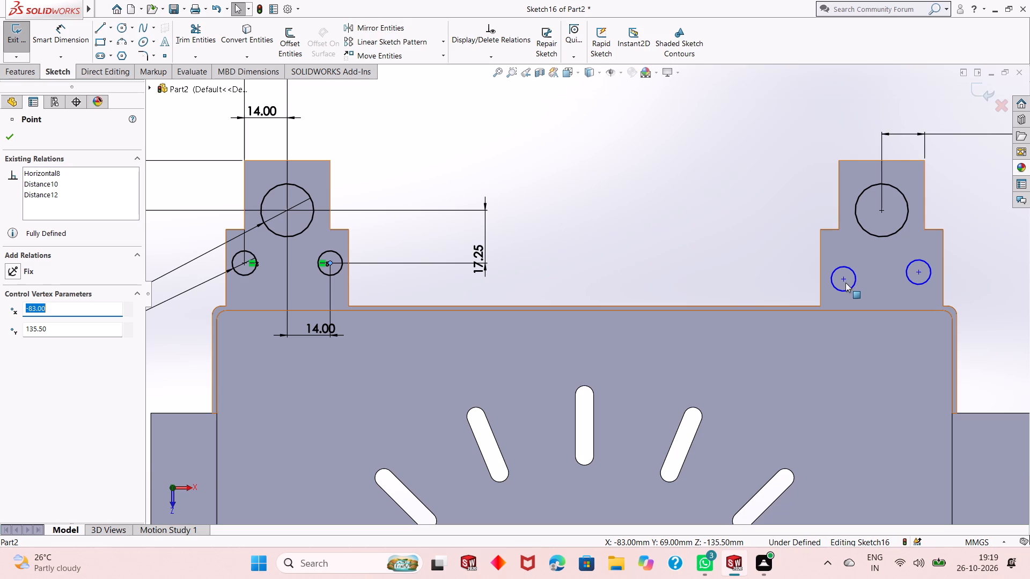
left_click(843, 279, "ctrl")
left_click(919, 271, "ctrl")
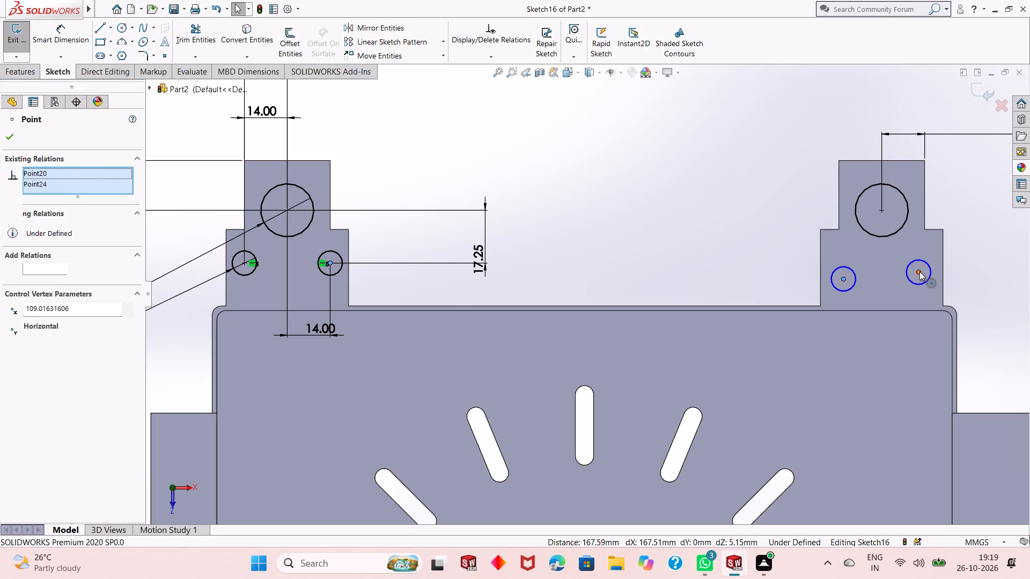
left_click(909, 225)
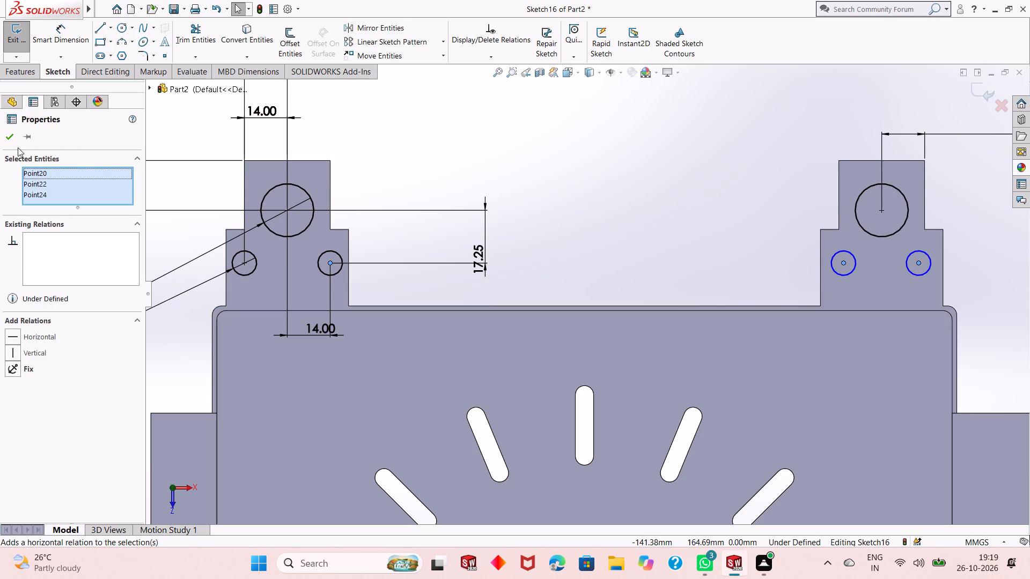
left_click(3, 132)
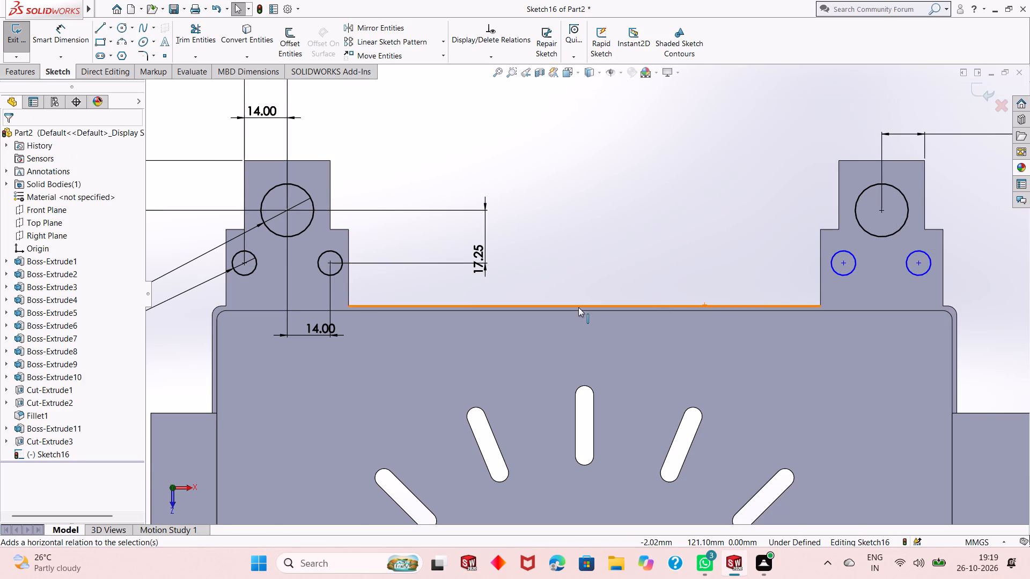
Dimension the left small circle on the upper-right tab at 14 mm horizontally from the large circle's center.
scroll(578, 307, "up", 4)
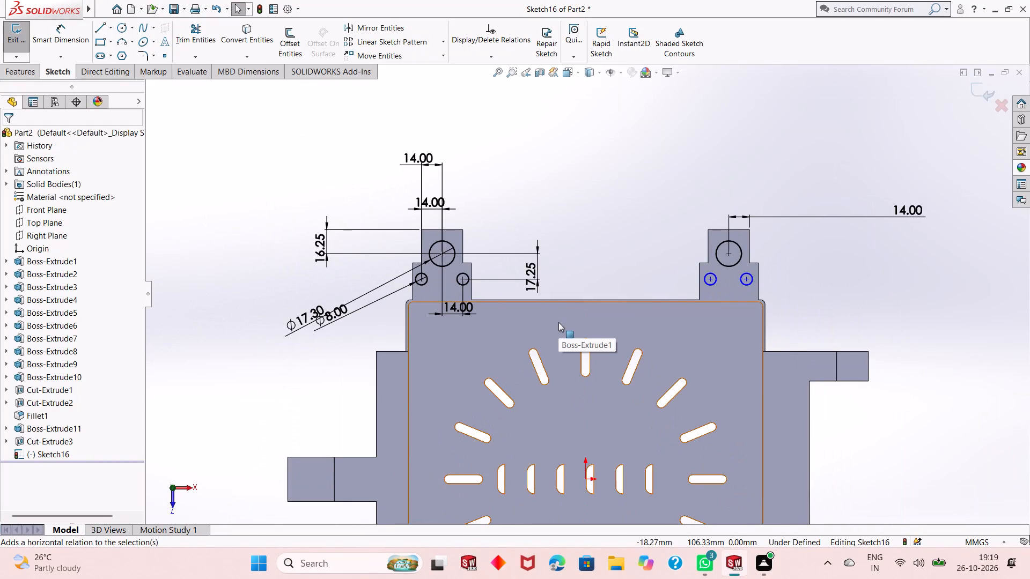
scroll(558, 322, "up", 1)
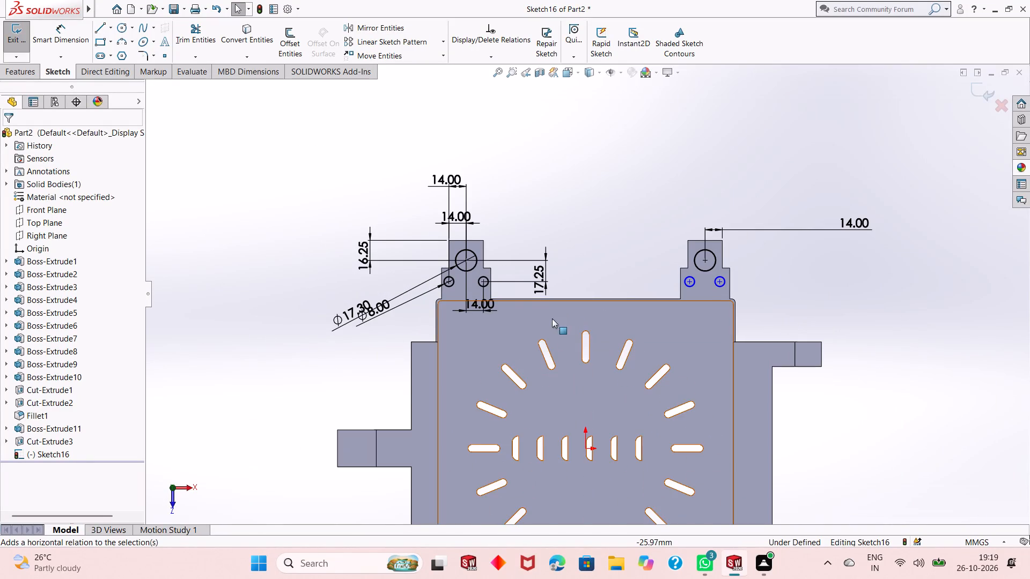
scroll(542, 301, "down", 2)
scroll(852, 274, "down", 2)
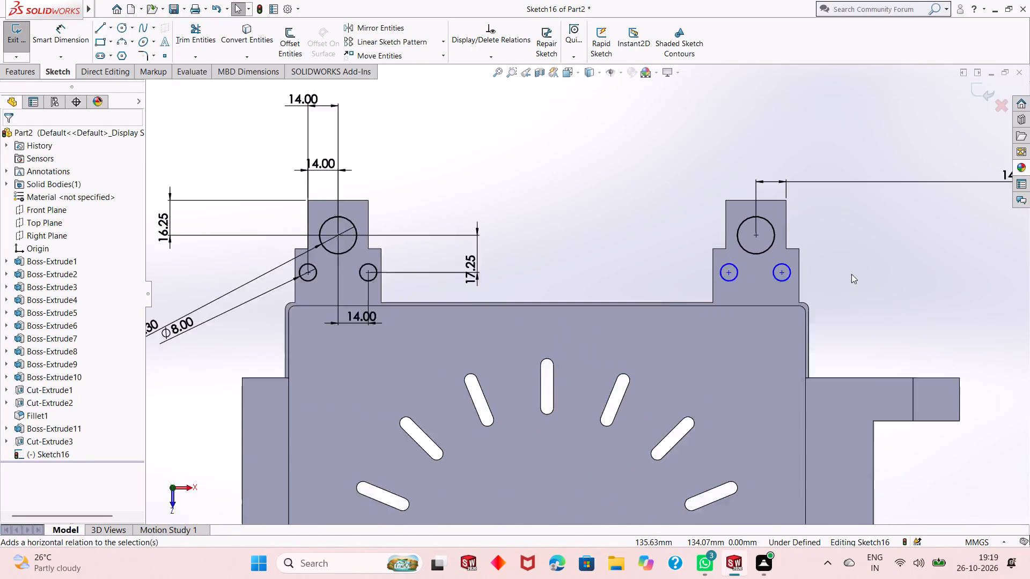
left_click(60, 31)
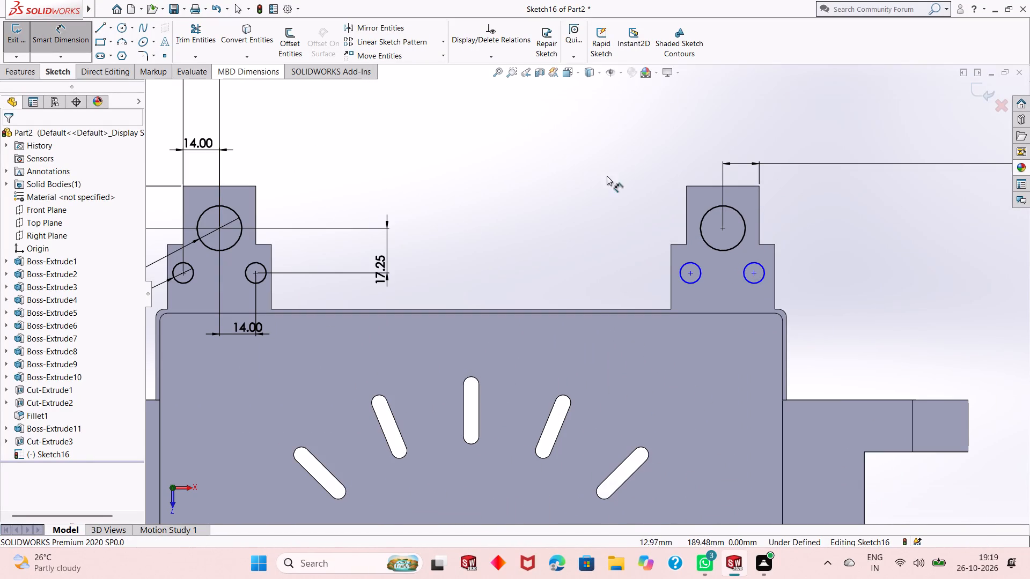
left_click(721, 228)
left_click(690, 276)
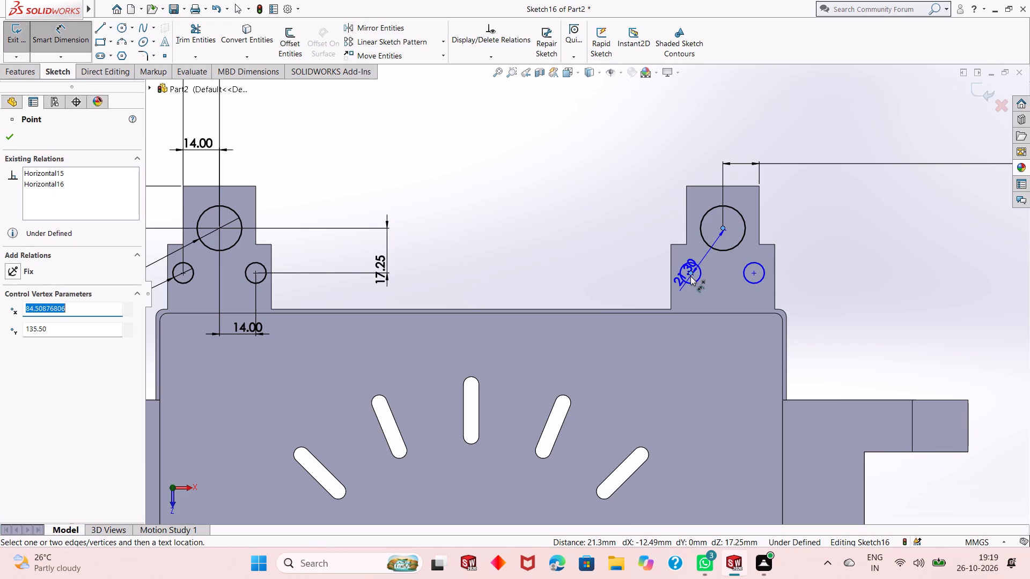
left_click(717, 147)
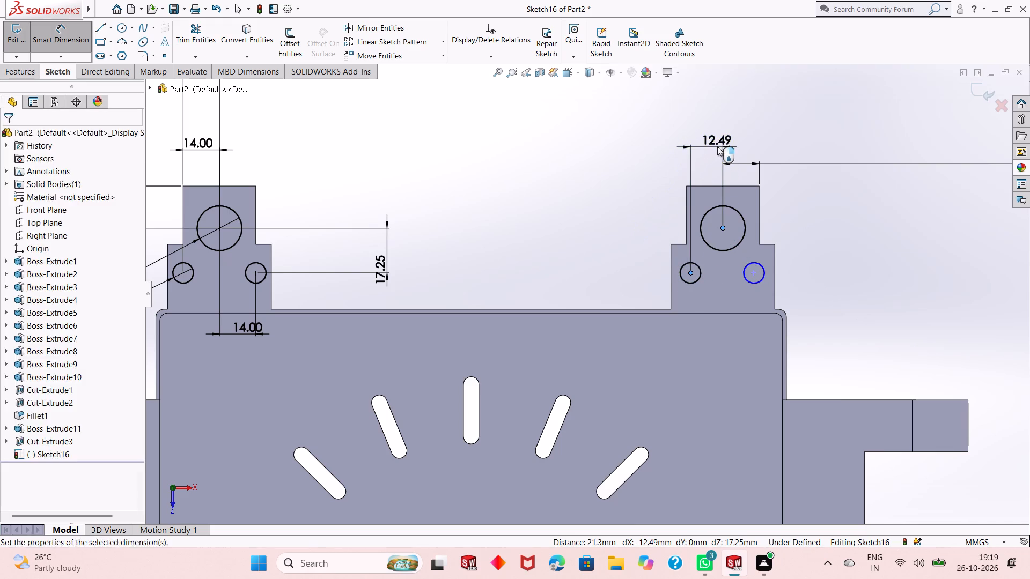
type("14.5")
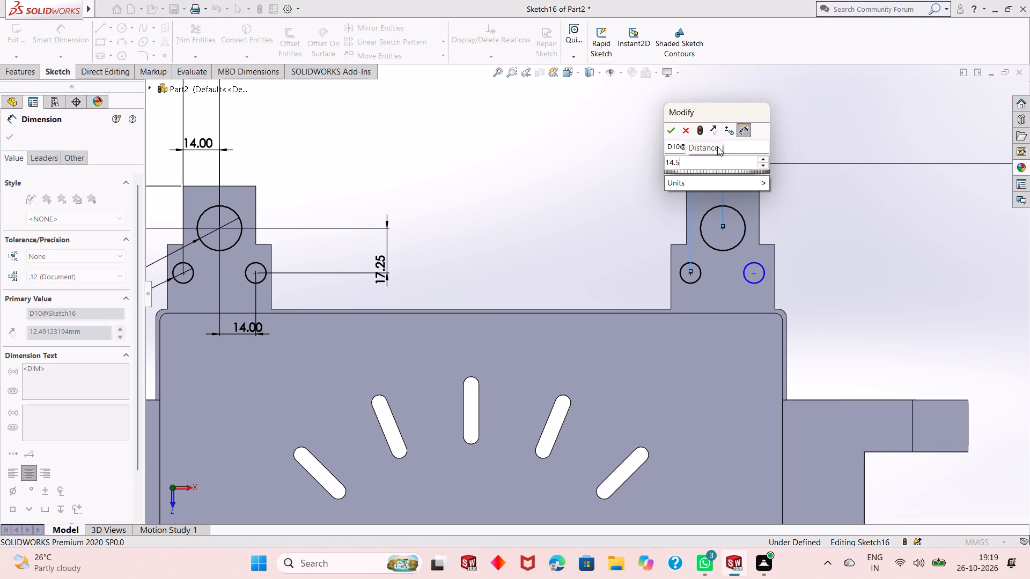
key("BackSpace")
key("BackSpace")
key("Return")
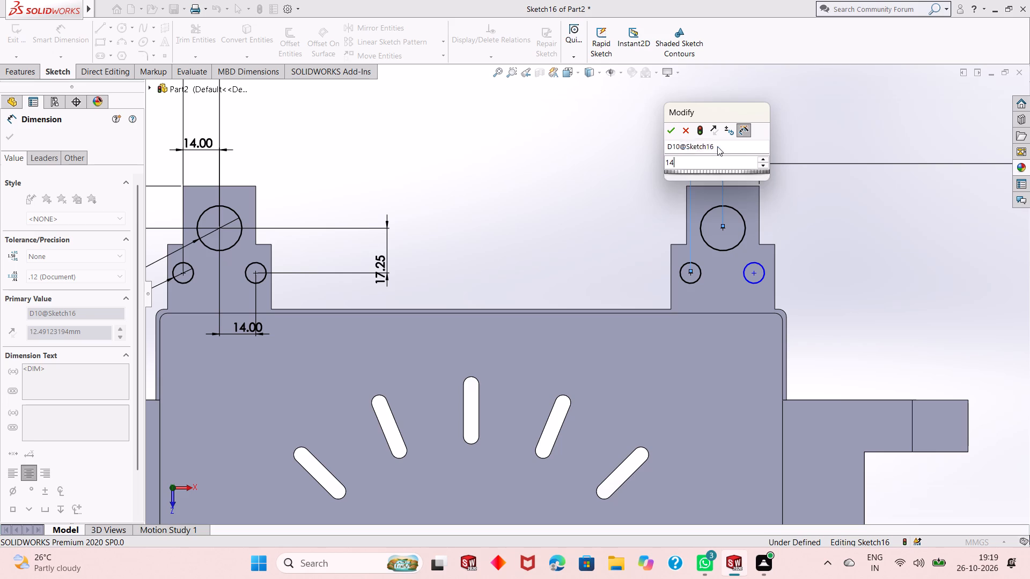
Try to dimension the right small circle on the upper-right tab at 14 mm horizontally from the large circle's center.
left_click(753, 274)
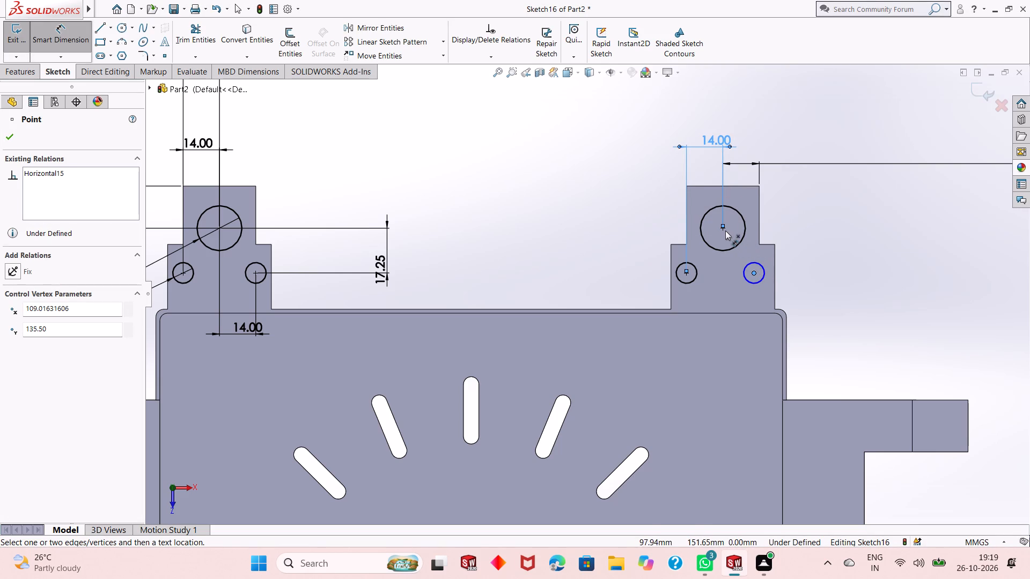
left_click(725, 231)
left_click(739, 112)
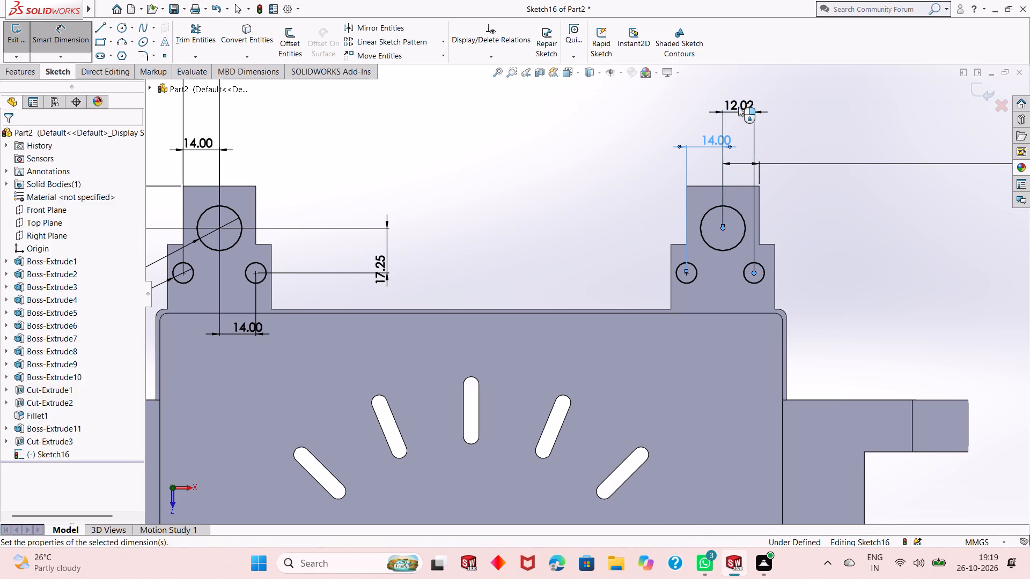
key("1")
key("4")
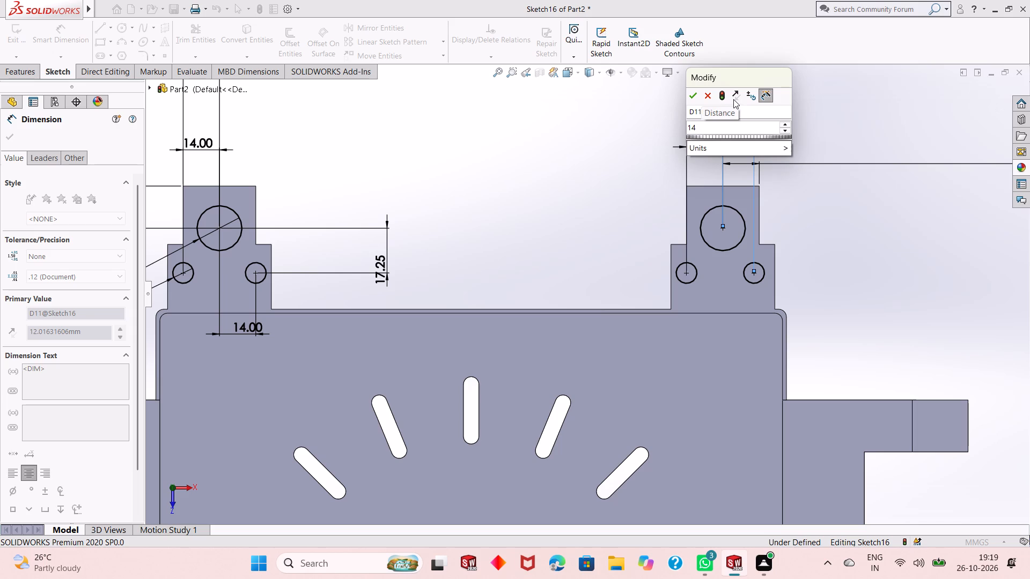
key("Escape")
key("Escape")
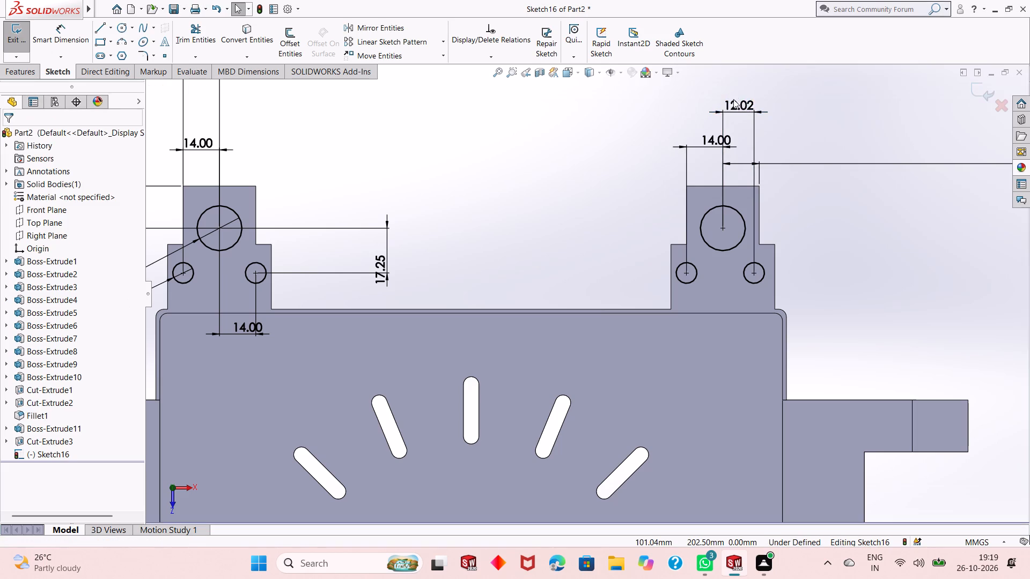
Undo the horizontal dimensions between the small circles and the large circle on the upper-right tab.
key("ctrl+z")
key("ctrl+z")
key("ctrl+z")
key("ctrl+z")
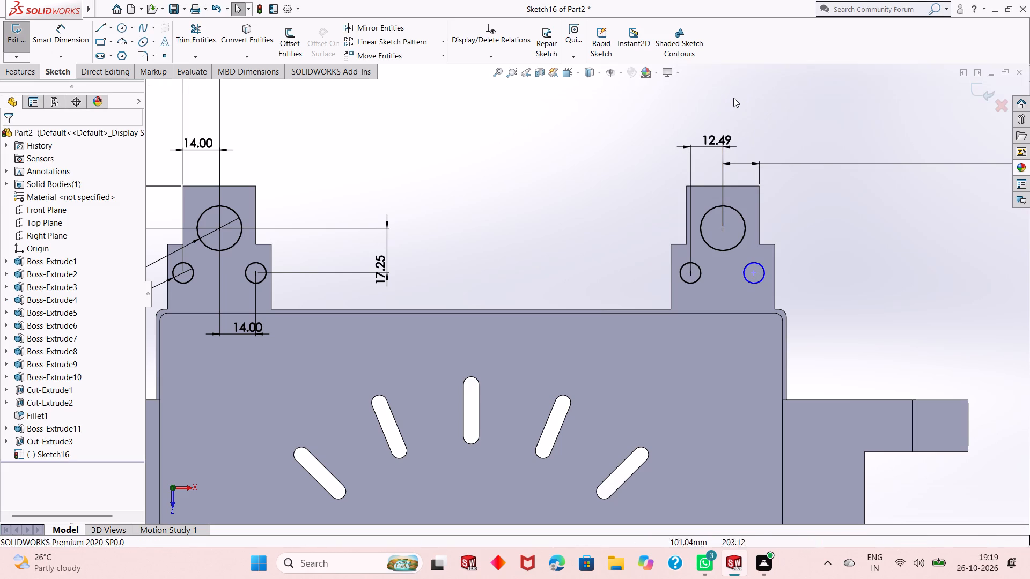
Add a Vertical relation between the upper-right tab's left inner step corner and the left small circle's center.
scroll(687, 298, "down", 3)
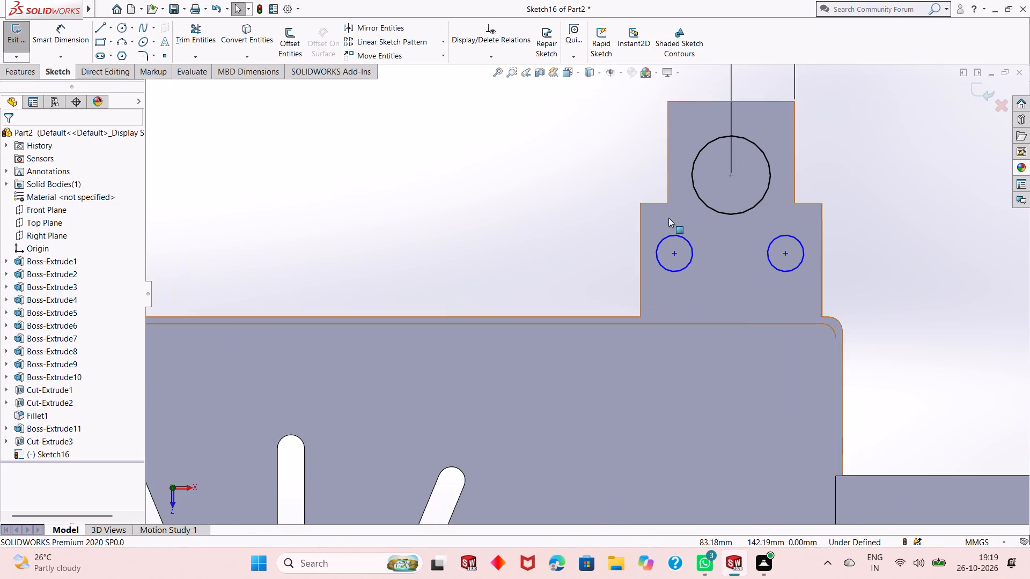
left_click(668, 203)
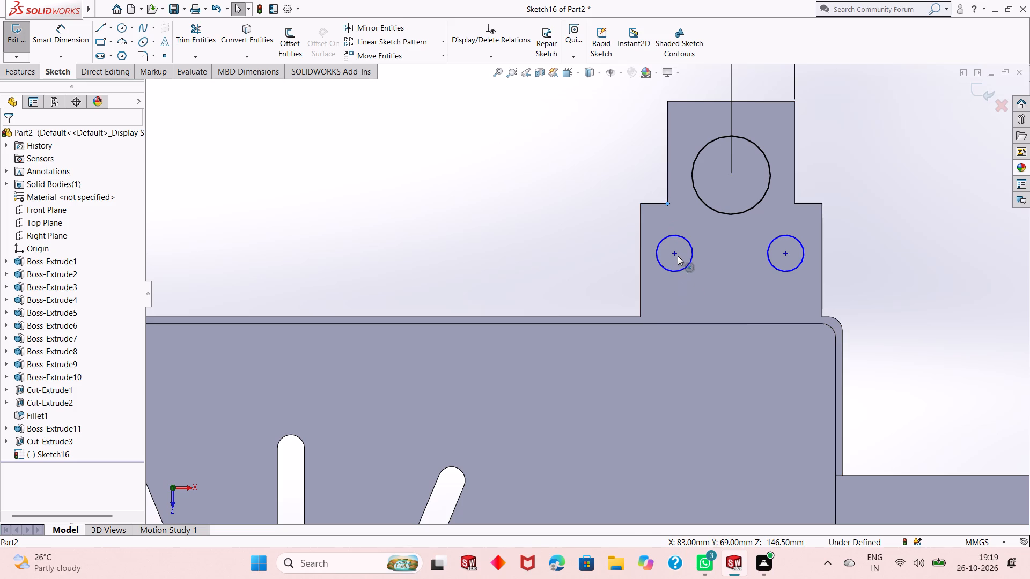
left_click(675, 254, "ctrl")
left_click(722, 202)
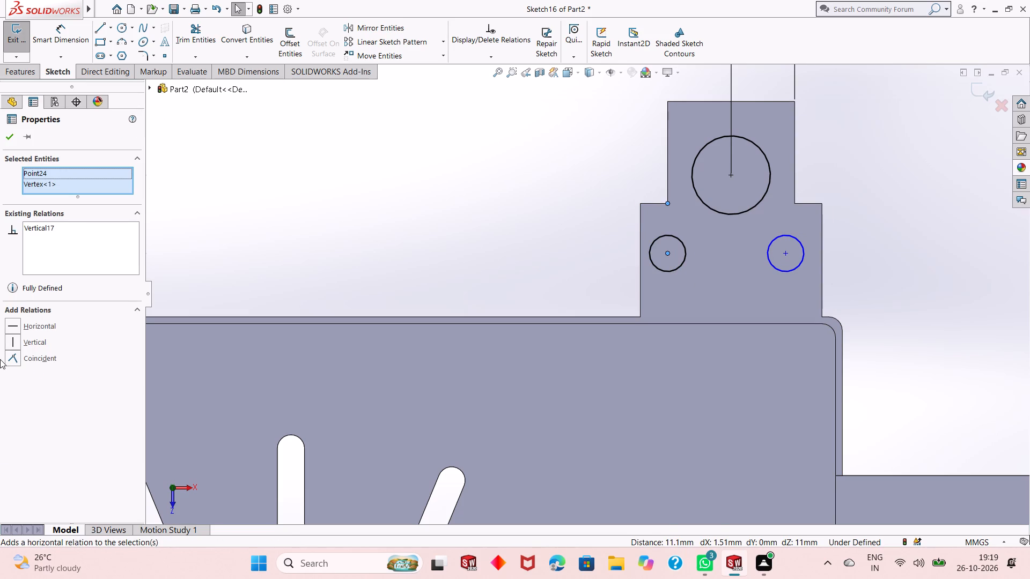
left_click(5, 136)
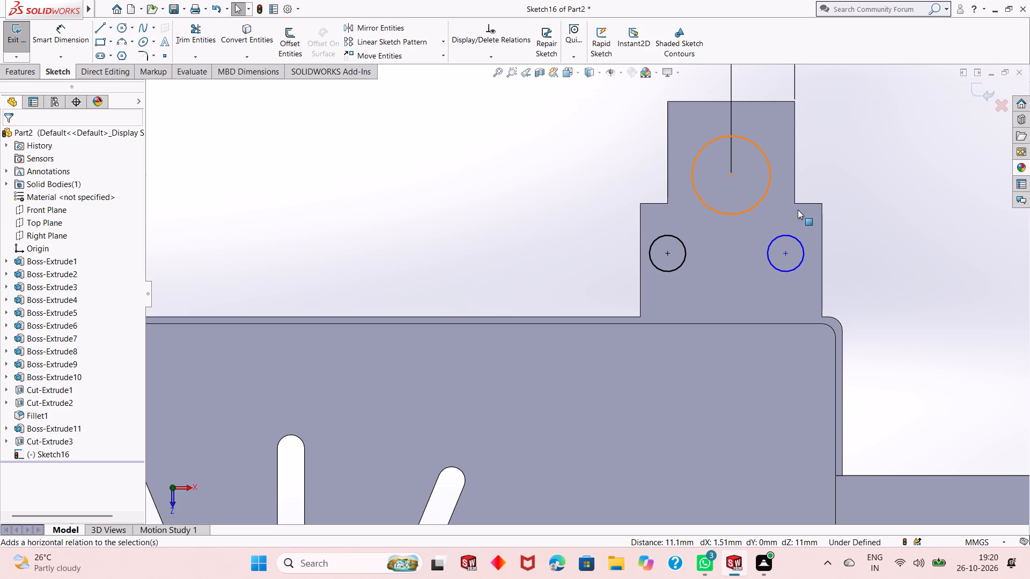
Add a Vertical relation between the upper-right tab's right inner step corner and the right small circle's center.
left_click(795, 204)
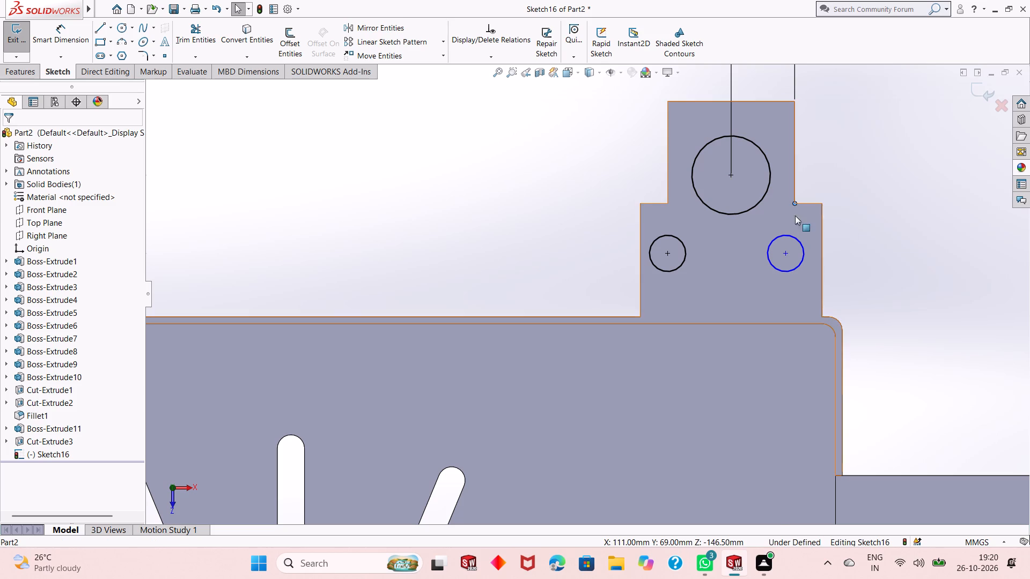
left_click(786, 255, "ctrl")
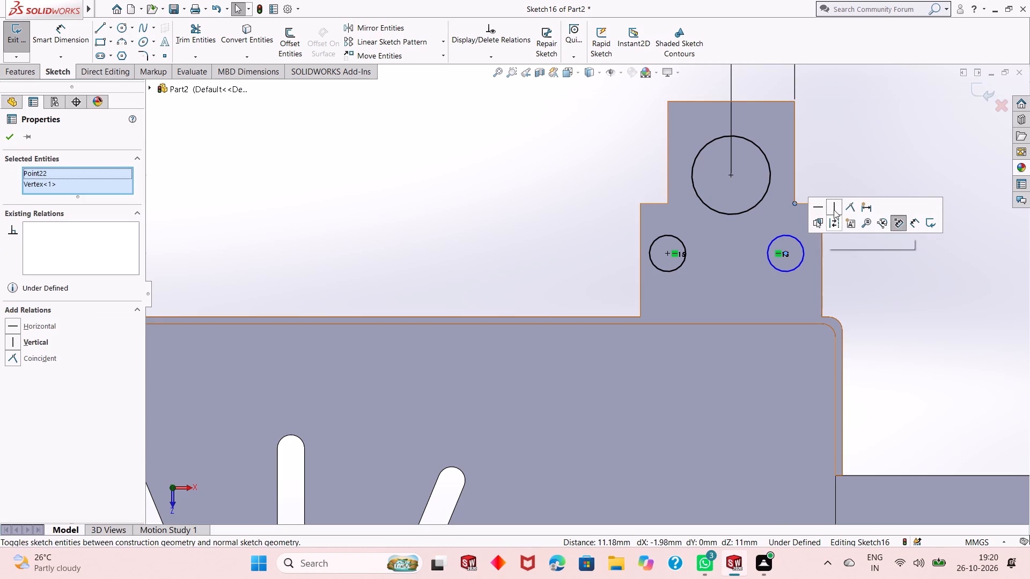
left_click(836, 207)
left_click(9, 139)
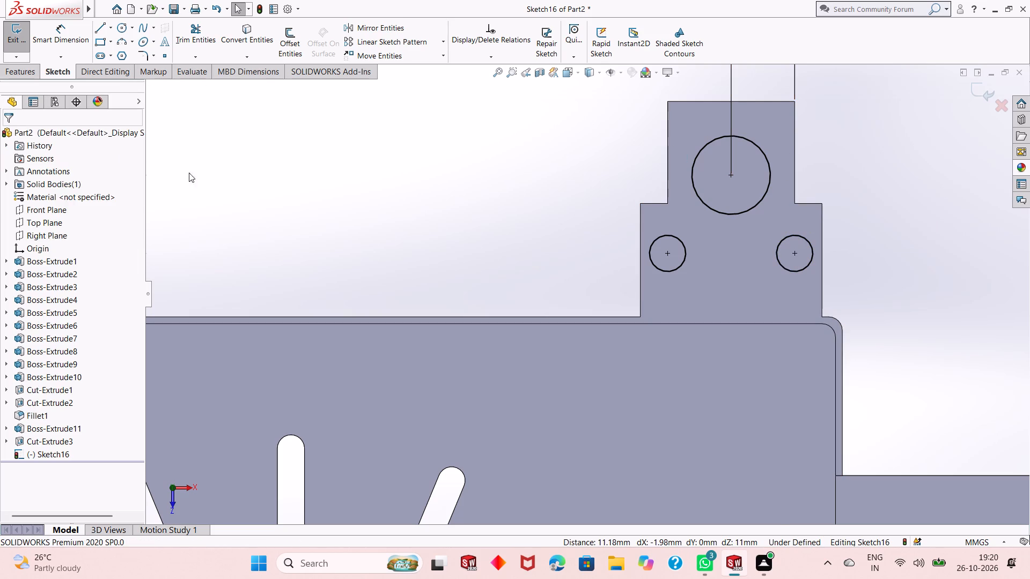
Add Vertical relations aligning each small circle's center on the lower-left tab with the inner step corner on its side.
scroll(513, 250, "up", 11)
scroll(505, 471, "down", 12)
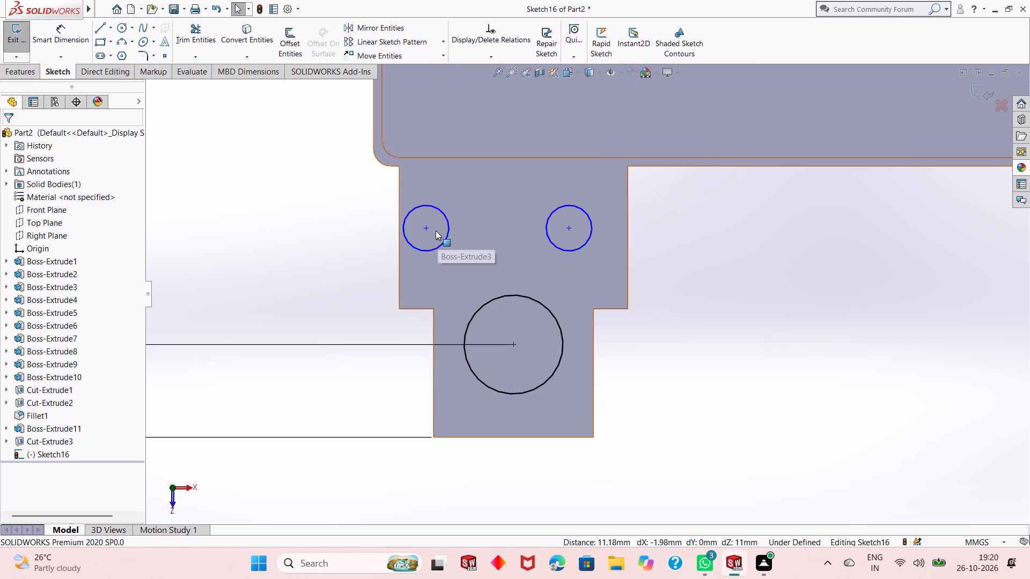
left_click(428, 225)
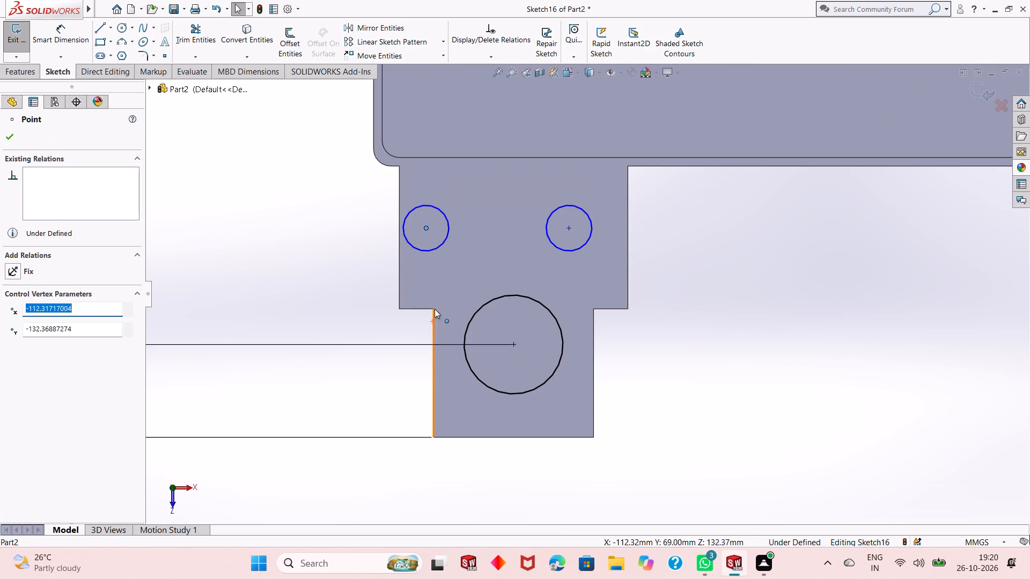
left_click(435, 309, "ctrl")
left_click(481, 264)
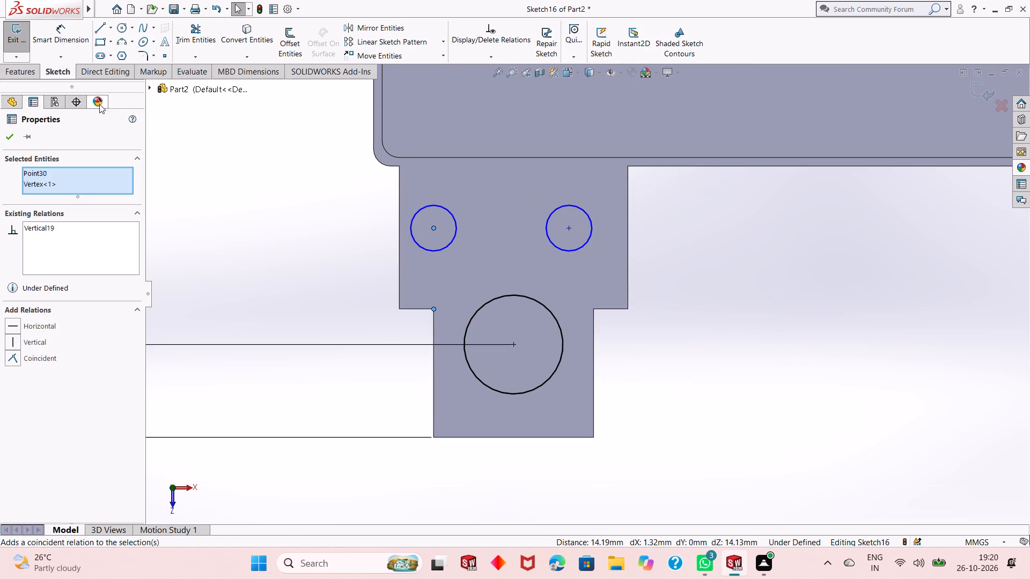
left_click(14, 132)
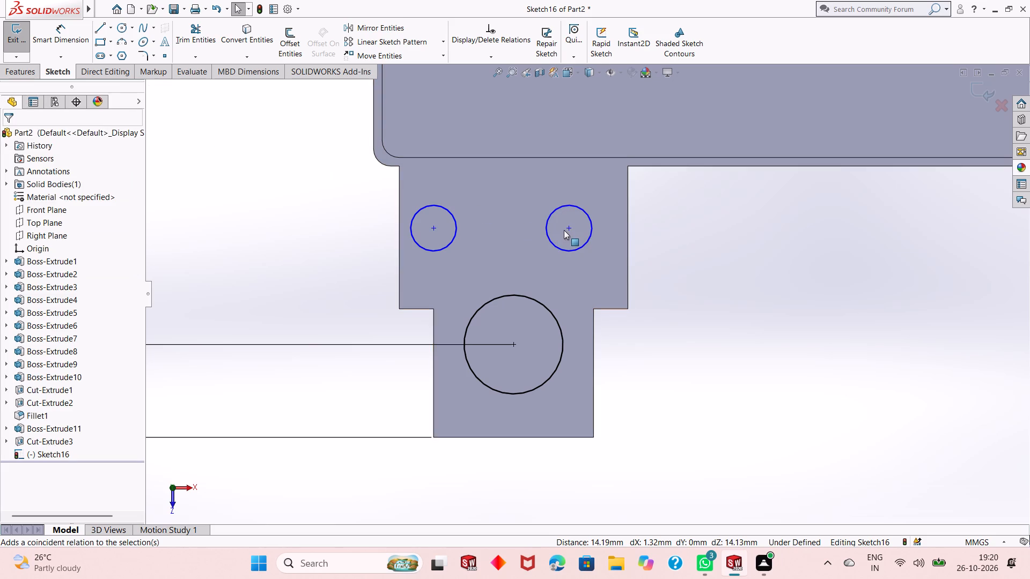
left_click(567, 229)
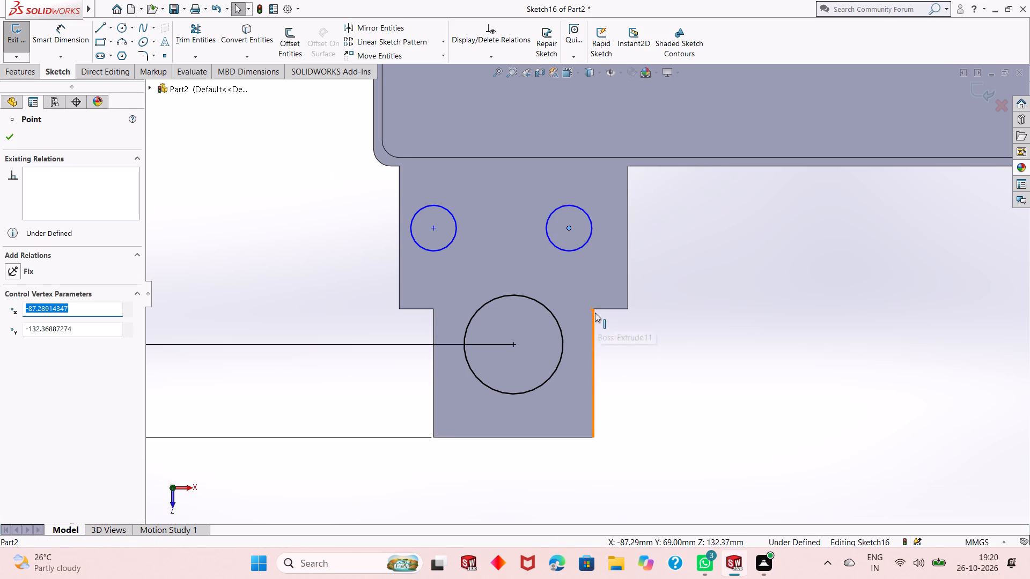
left_click(595, 309, "ctrl")
left_click(642, 262)
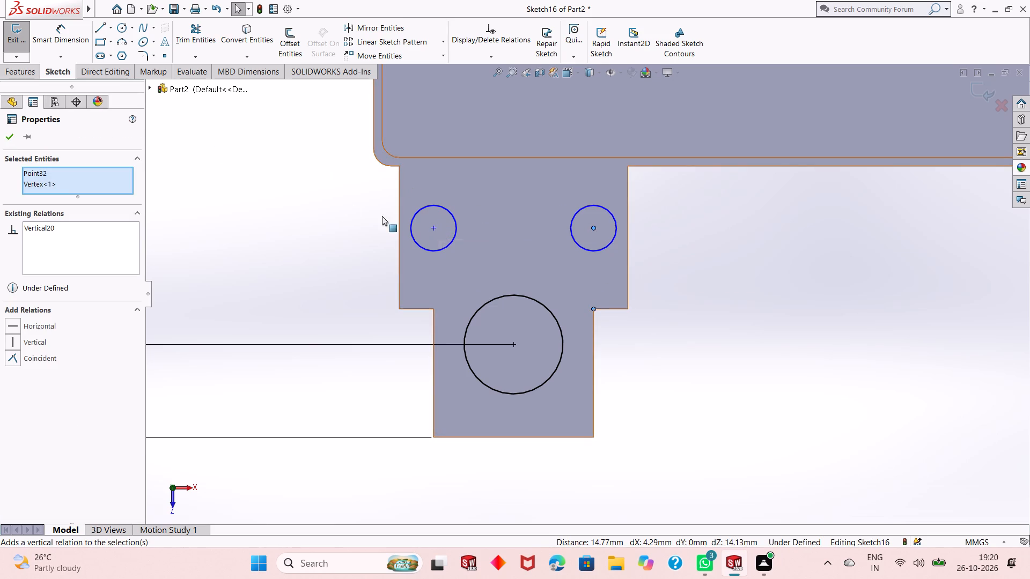
left_click(9, 129)
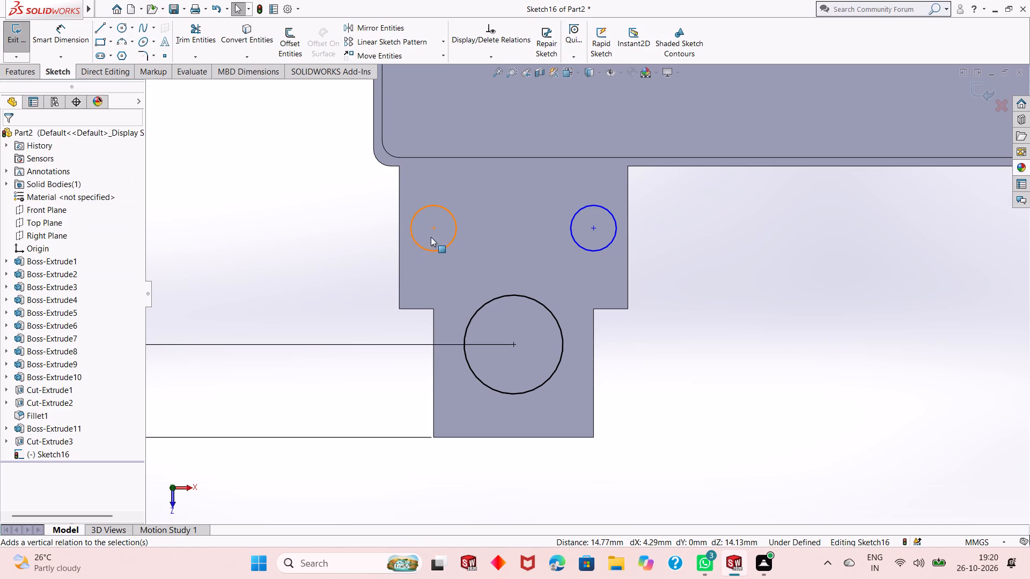
Add a Horizontal relation between the centers of the two small circles on the lower-left tab.
left_click(432, 228)
left_click(593, 230, "ctrl")
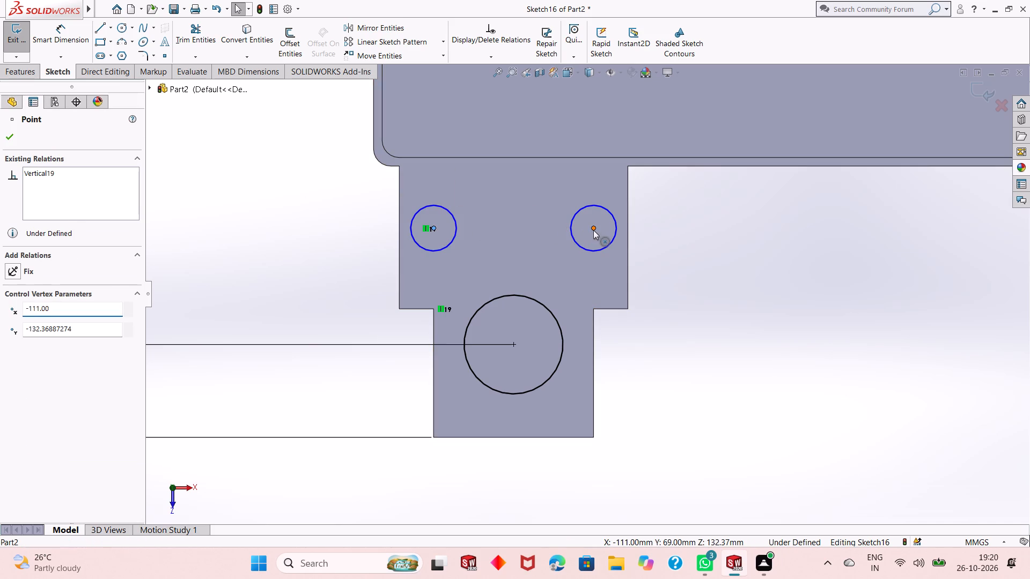
left_click(625, 177)
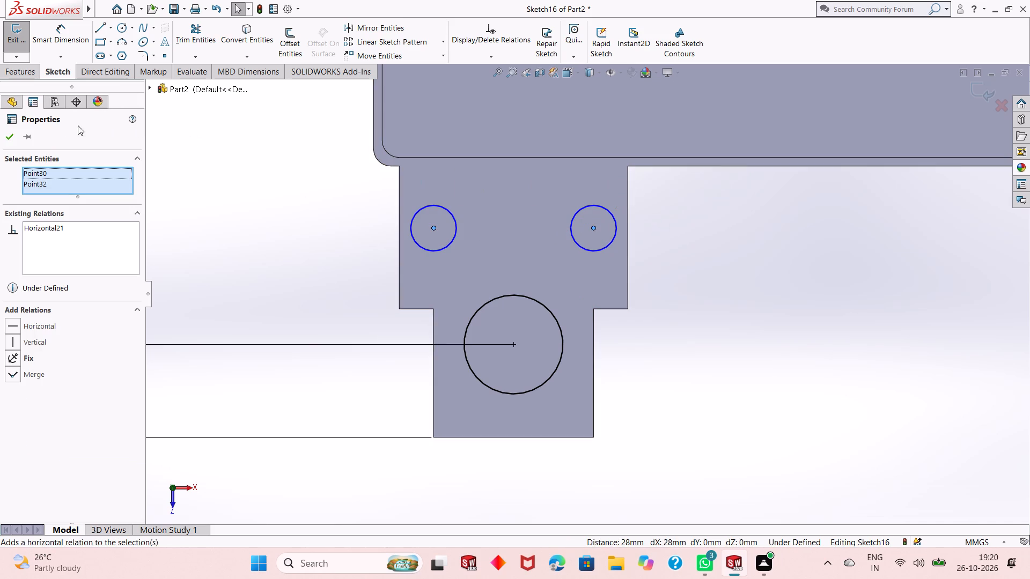
left_click(3, 138)
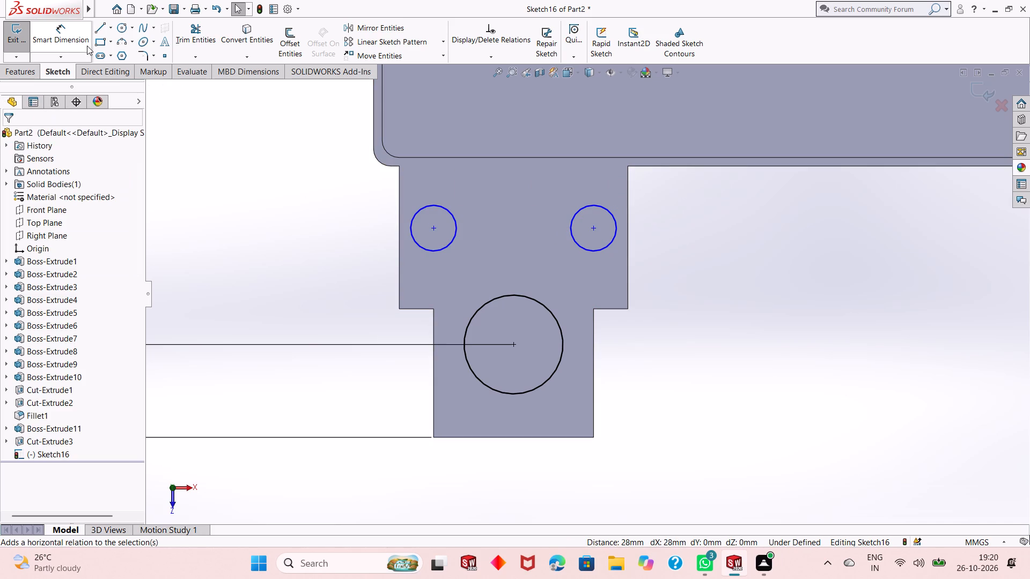
Dimension the lower-left tab's right small circle at 17.5 mm vertically from the large circle's center.
left_click(87, 46)
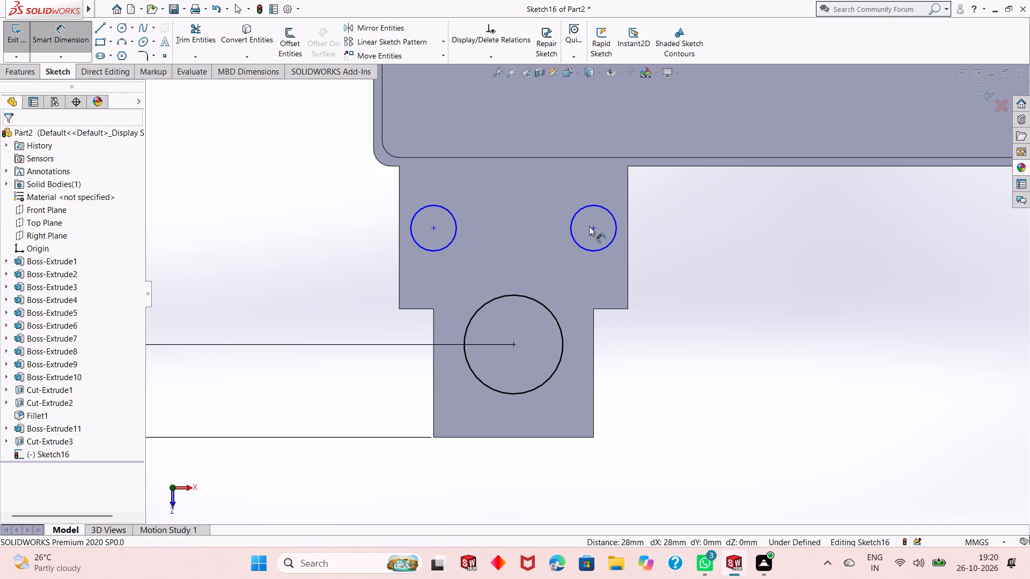
left_click(594, 226)
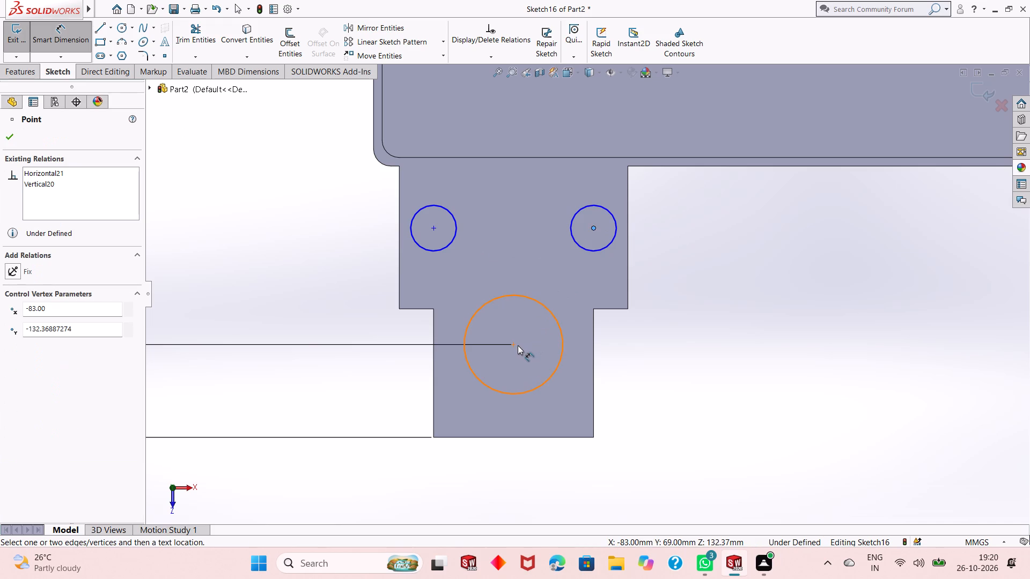
left_click(516, 344)
left_click(712, 337)
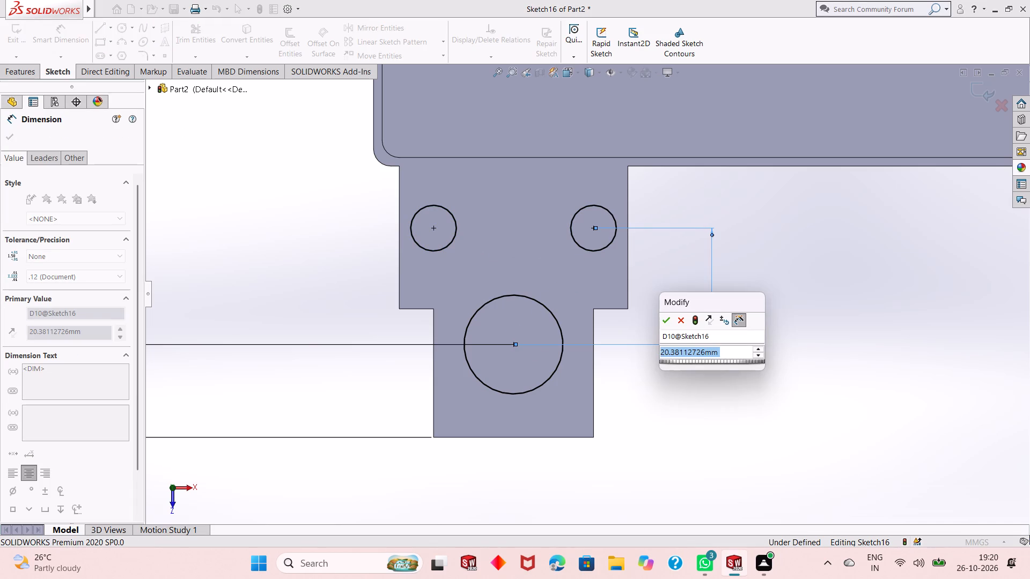
type("17.5")
key("Return")
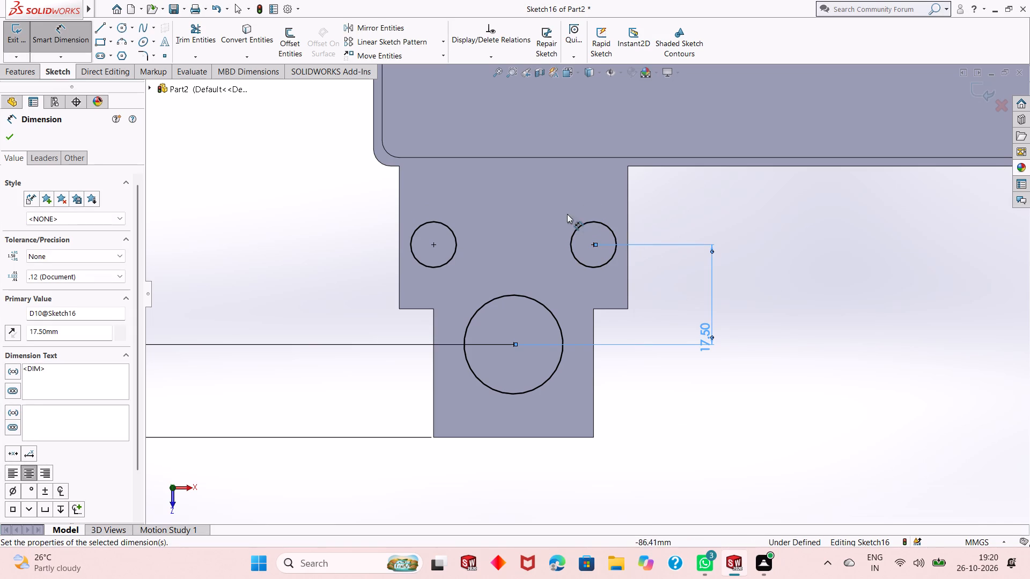
left_click(16, 137)
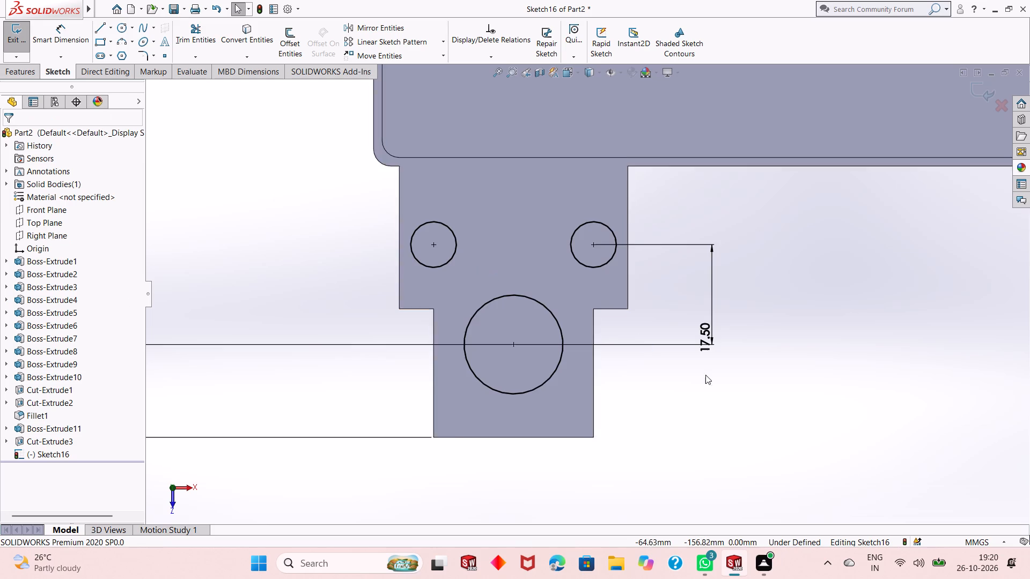
Add Vertical relations aligning each small circle's center on the lower-right tab with the inner step corner on its side.
scroll(712, 381, "up", 10)
scroll(760, 287, "down", 9)
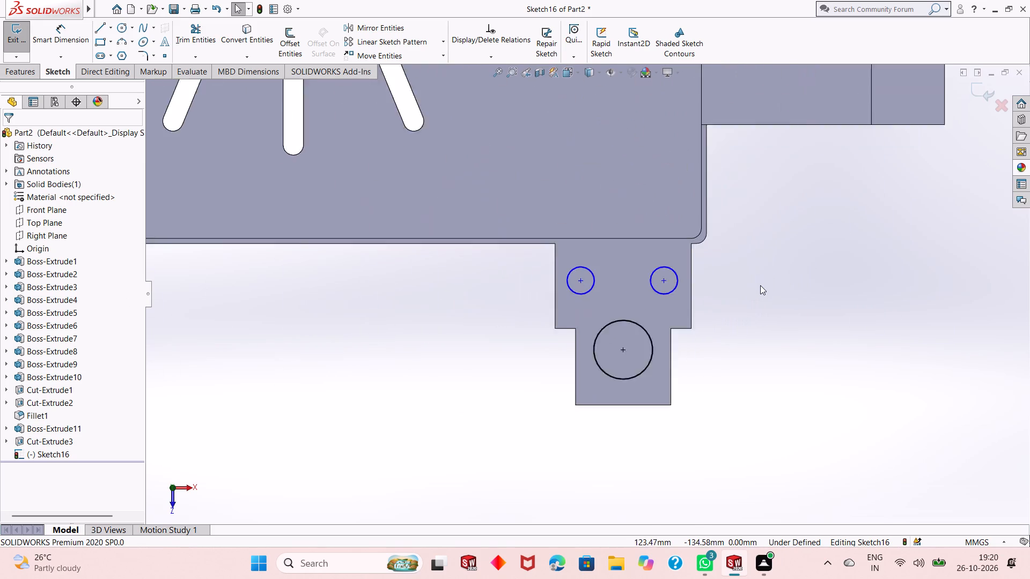
scroll(534, 296, "down", 2)
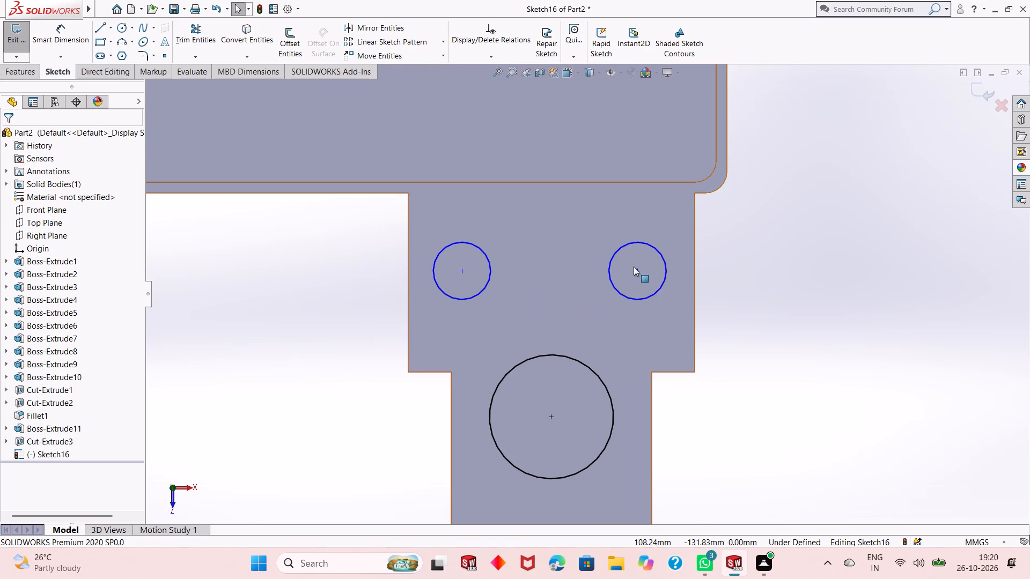
left_click(636, 271)
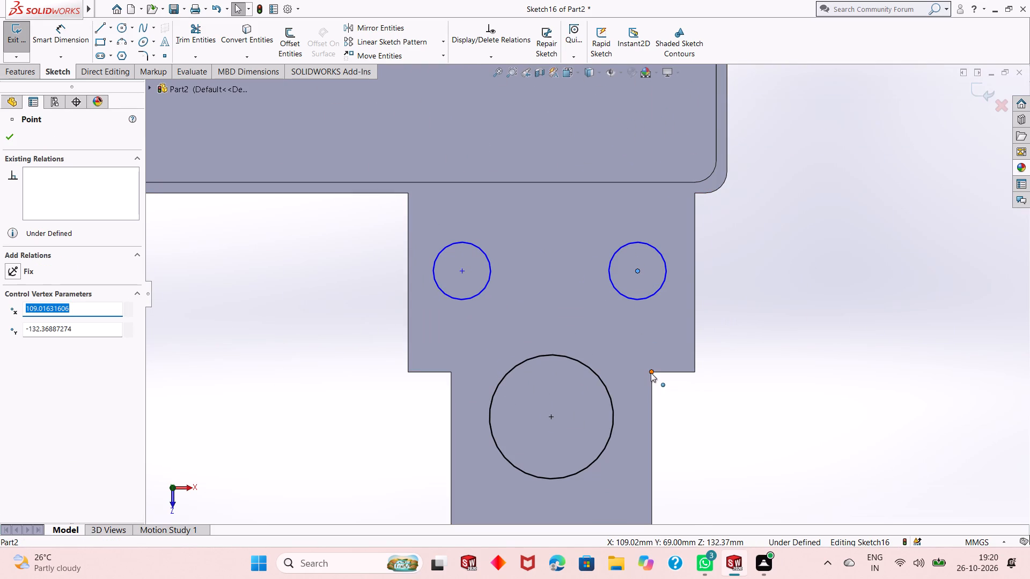
left_click(651, 373, "ctrl")
left_click(698, 331)
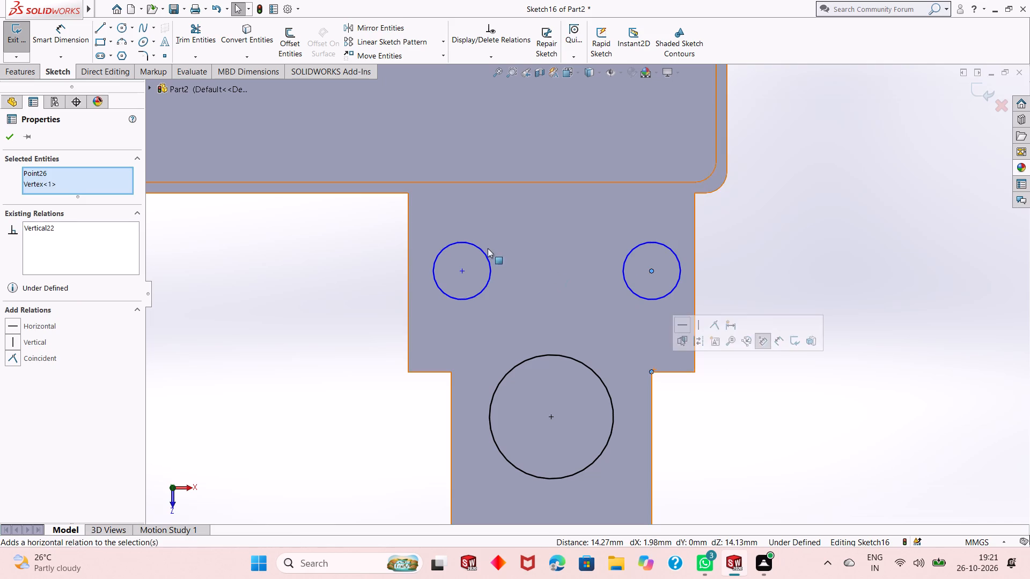
left_click(18, 138)
left_click(14, 136)
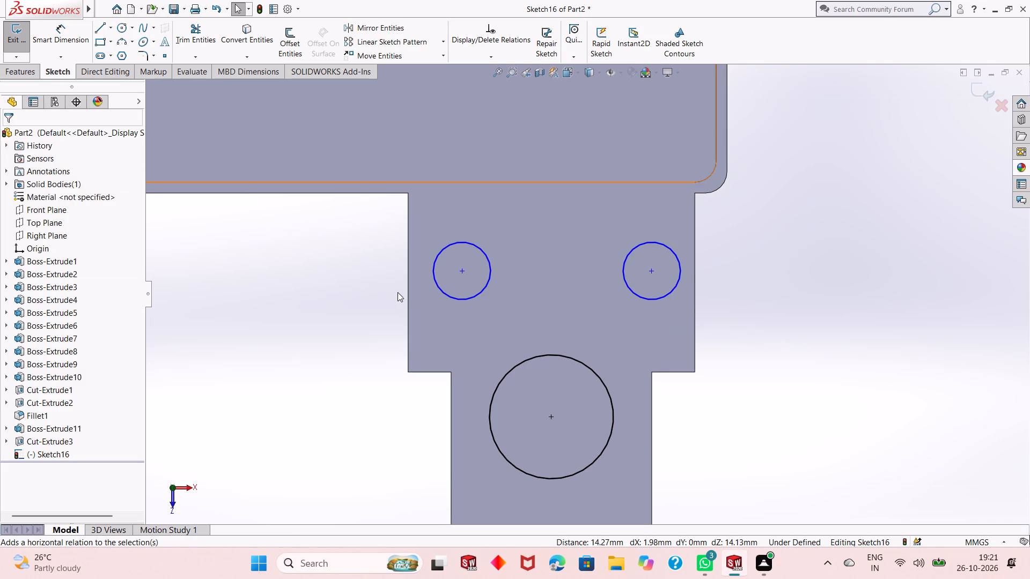
left_click(460, 270)
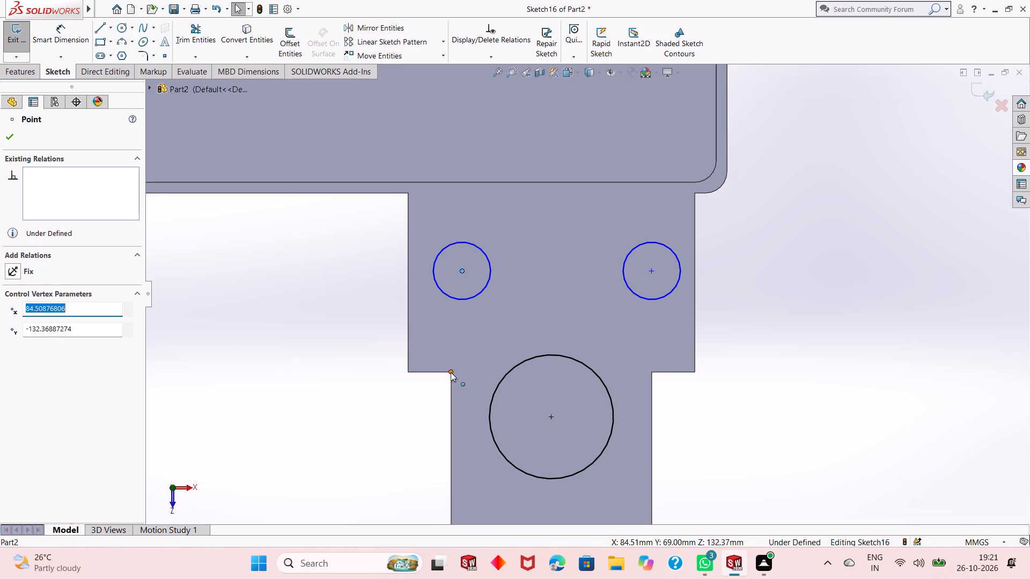
left_click(451, 372, "ctrl")
left_click(498, 327)
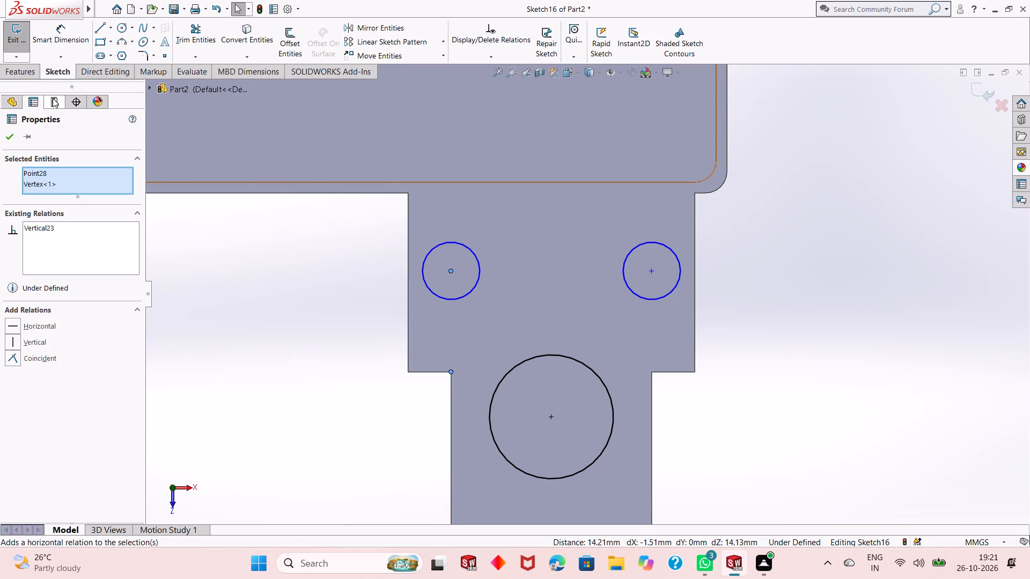
left_click(9, 138)
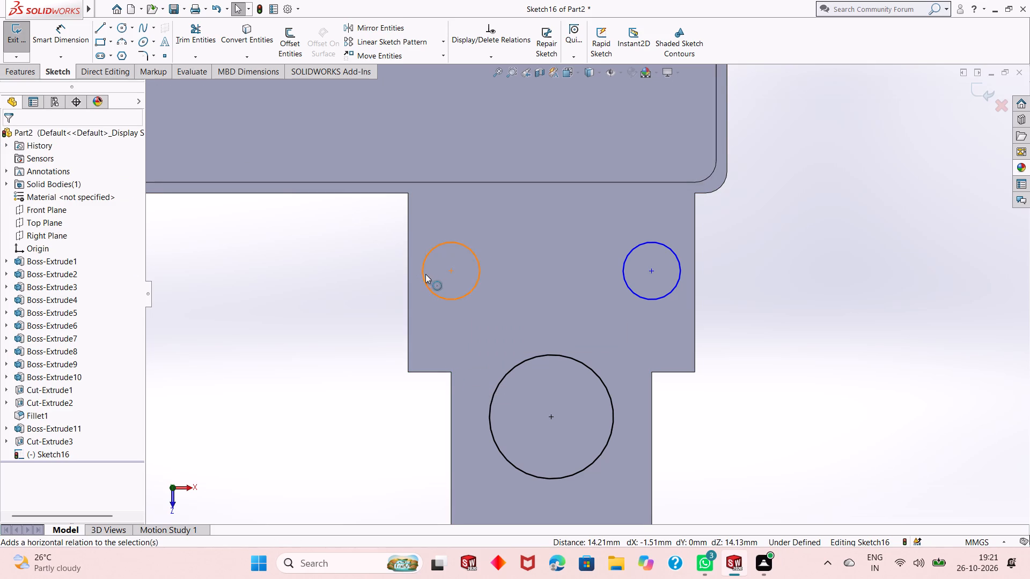
Add a Horizontal relation between the centers of the two small circles on the lower-right tab.
left_click(448, 270)
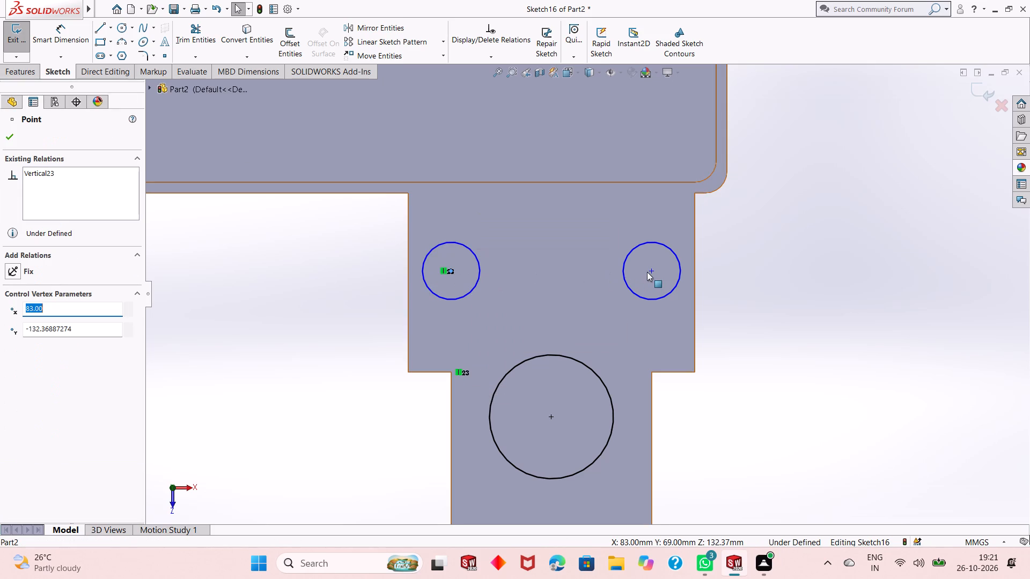
left_click(650, 272, "ctrl")
left_click(688, 222)
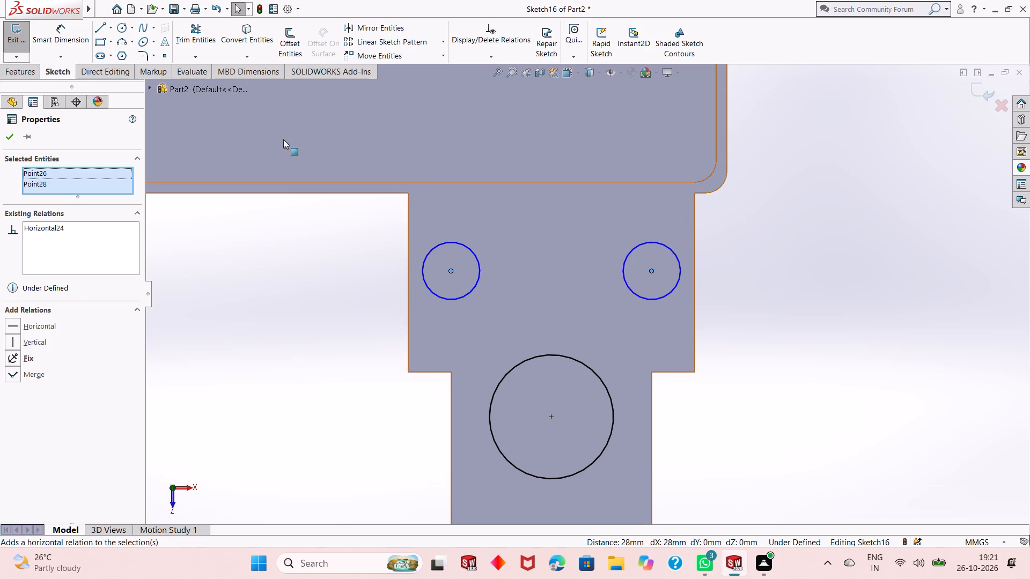
left_click(10, 137)
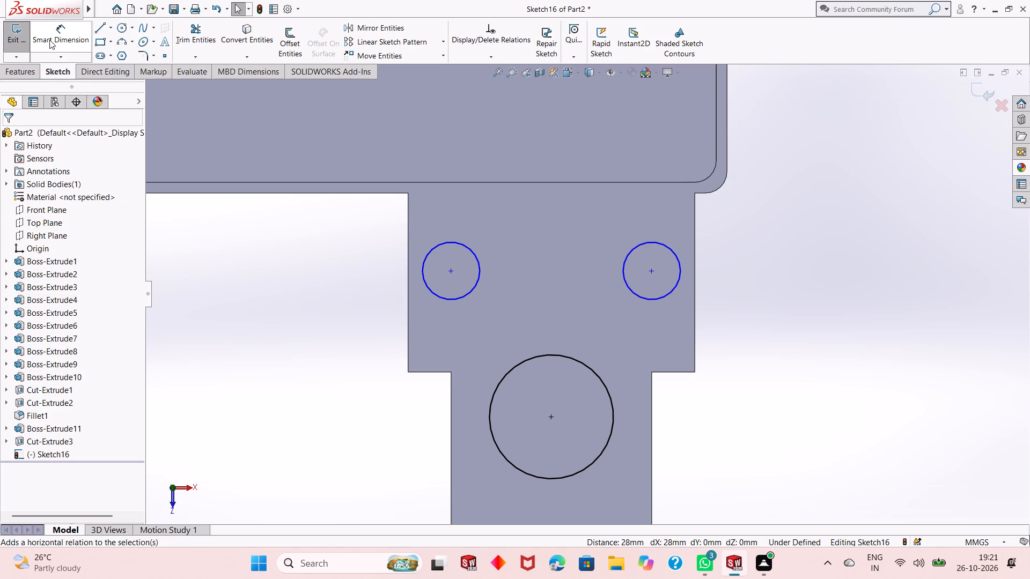
Dimension the lower-right tab's left small circle at 17.25 mm vertically from the large circle's center.
left_click(49, 40)
left_click(450, 273)
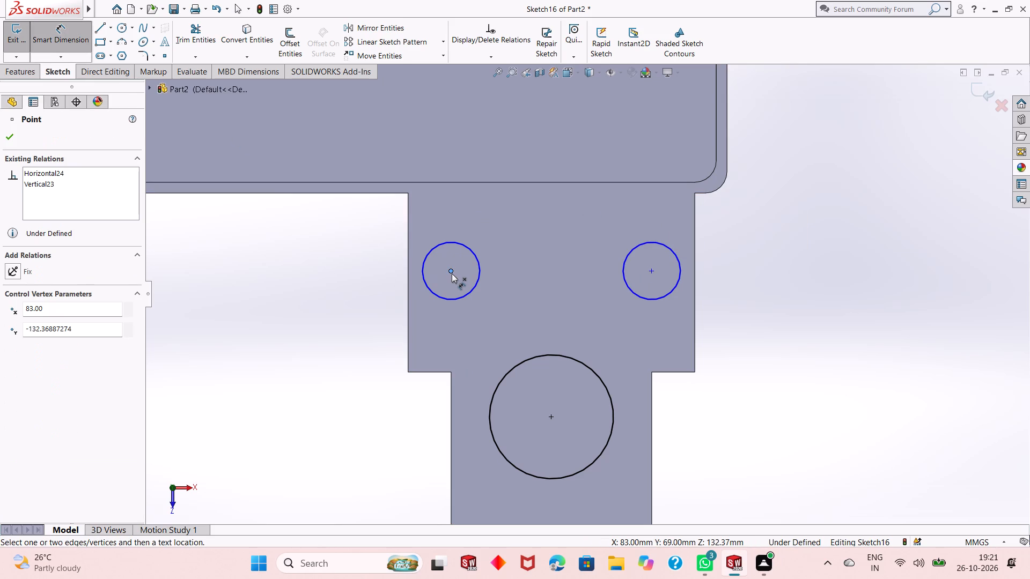
left_click(549, 417)
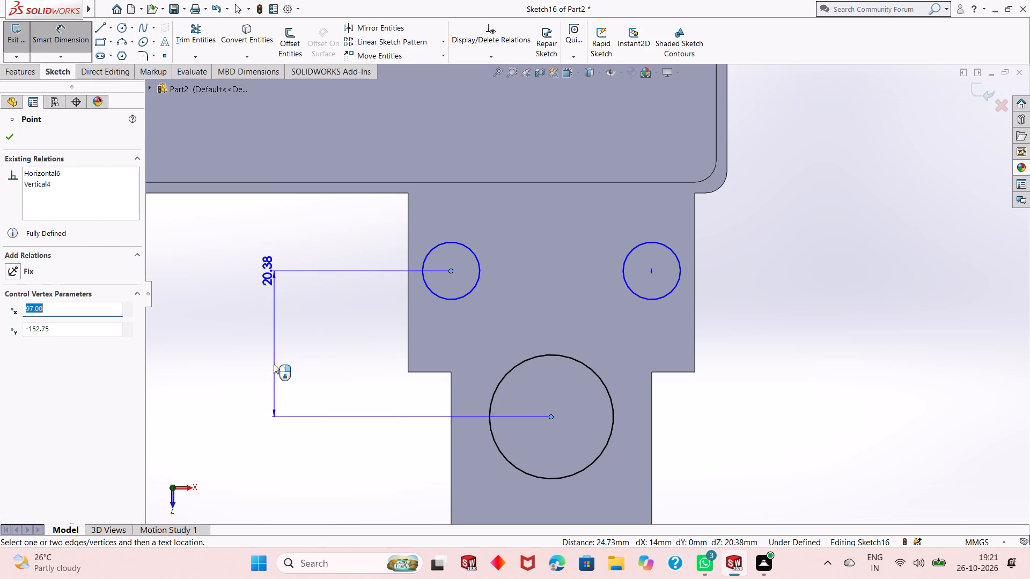
left_click(274, 364)
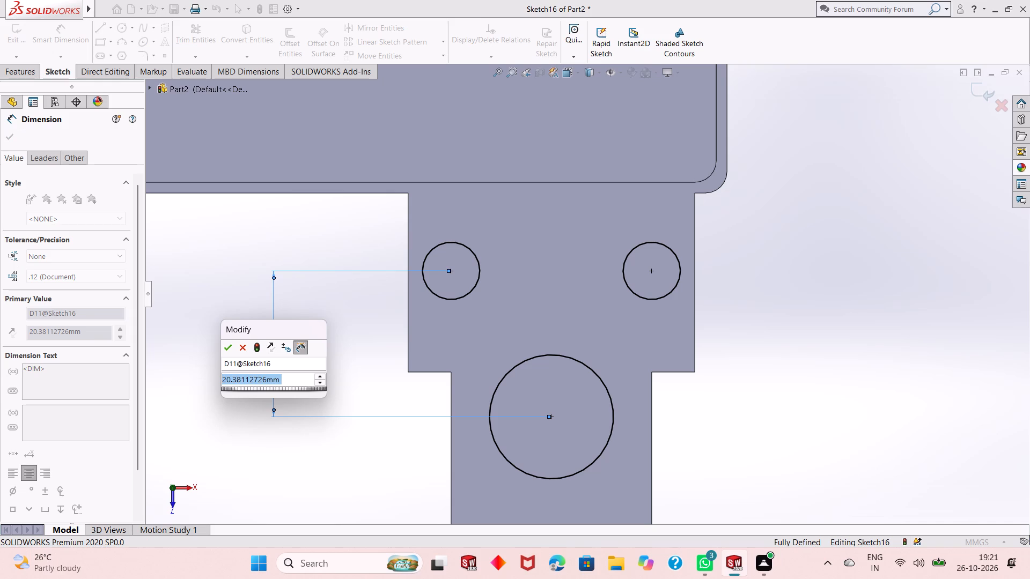
type("17.25")
key("Return")
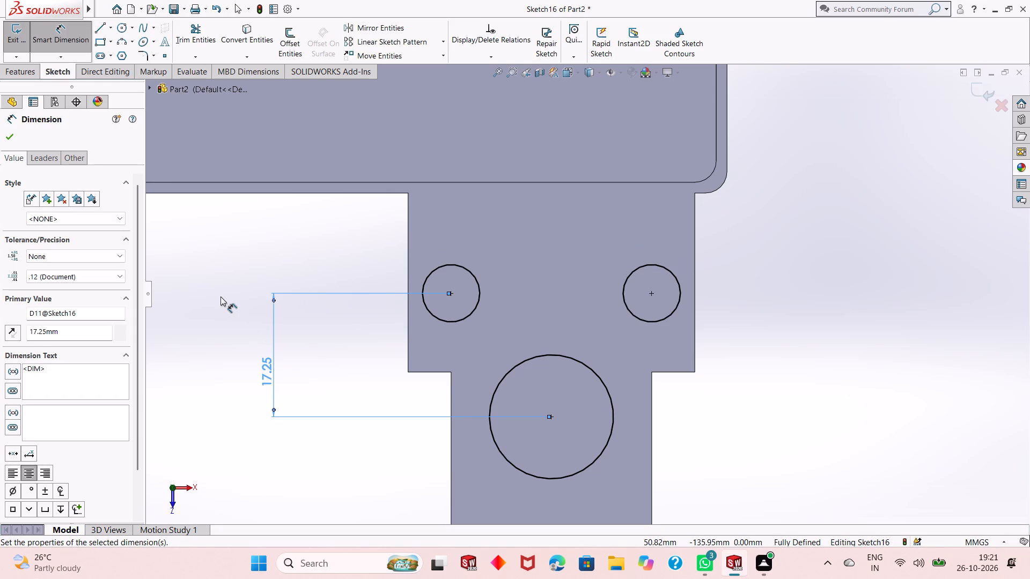
right_click(216, 263)
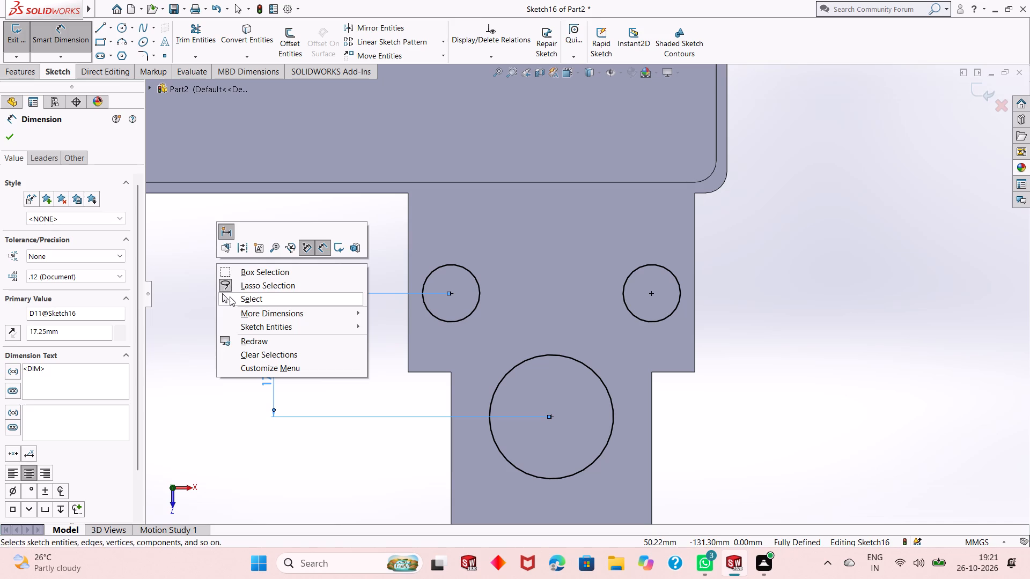
left_click(230, 296)
scroll(600, 343, "up", 2)
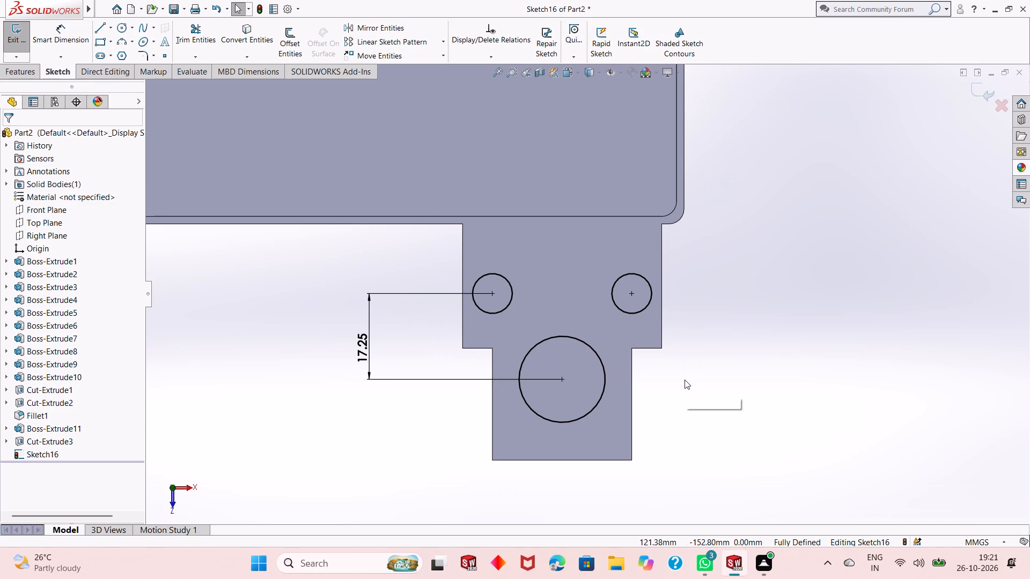
Cut the large and small circles of the four mounting tabs with a 1.50 mm blind Extruded Cut.
scroll(638, 217, "down", 3)
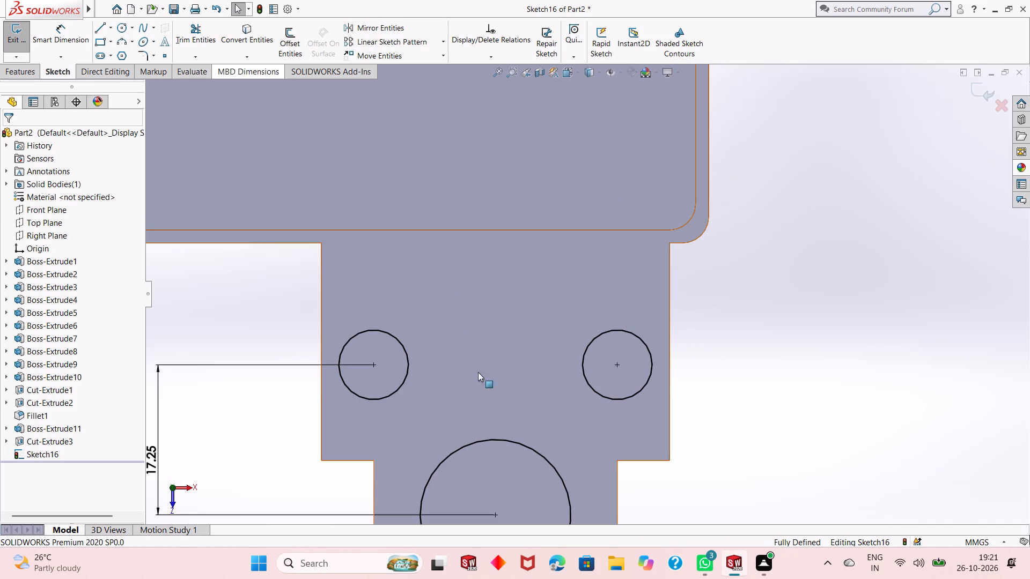
scroll(495, 393, "up", 4)
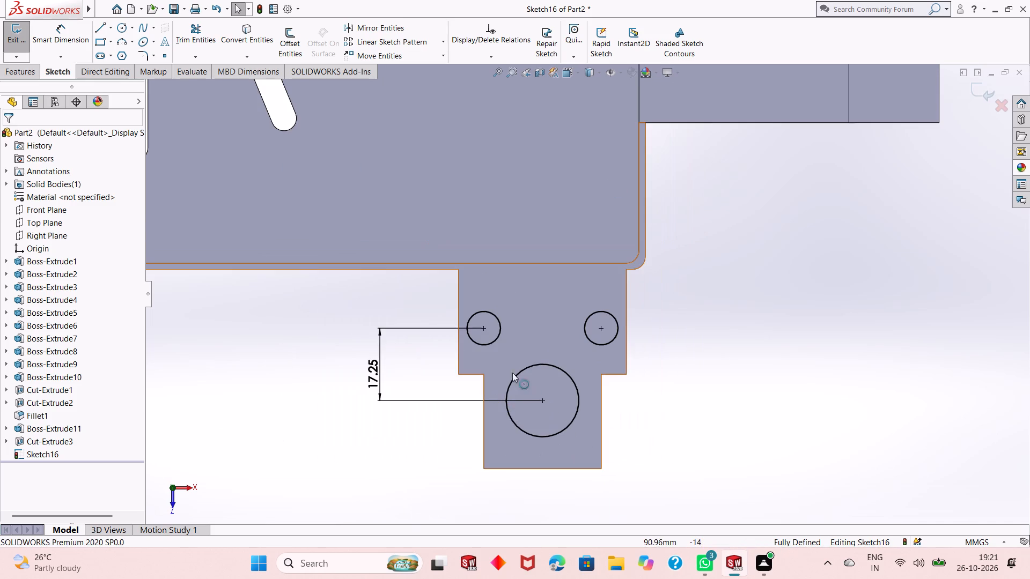
scroll(502, 365, "up", 10)
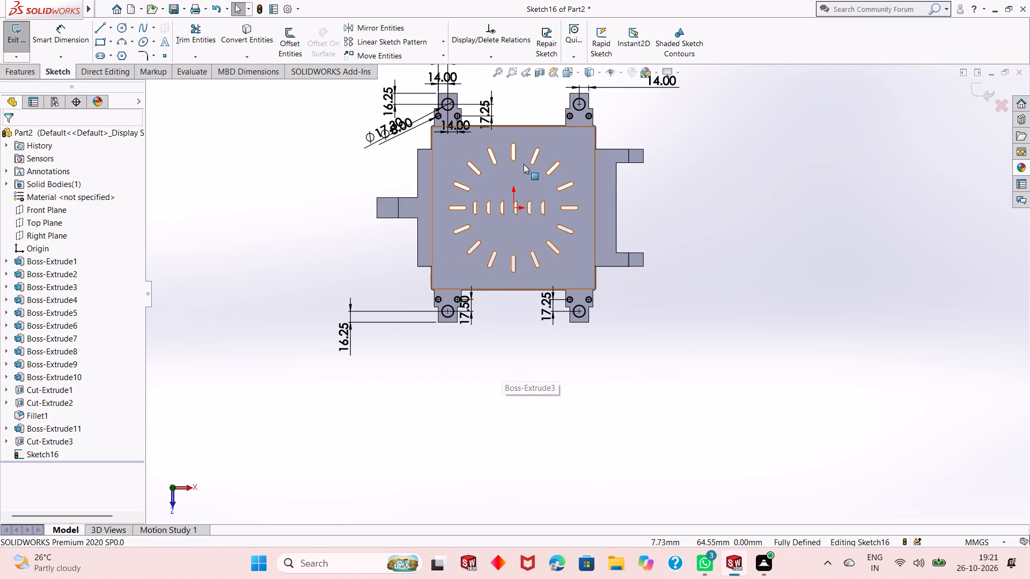
scroll(528, 160, "down", 2)
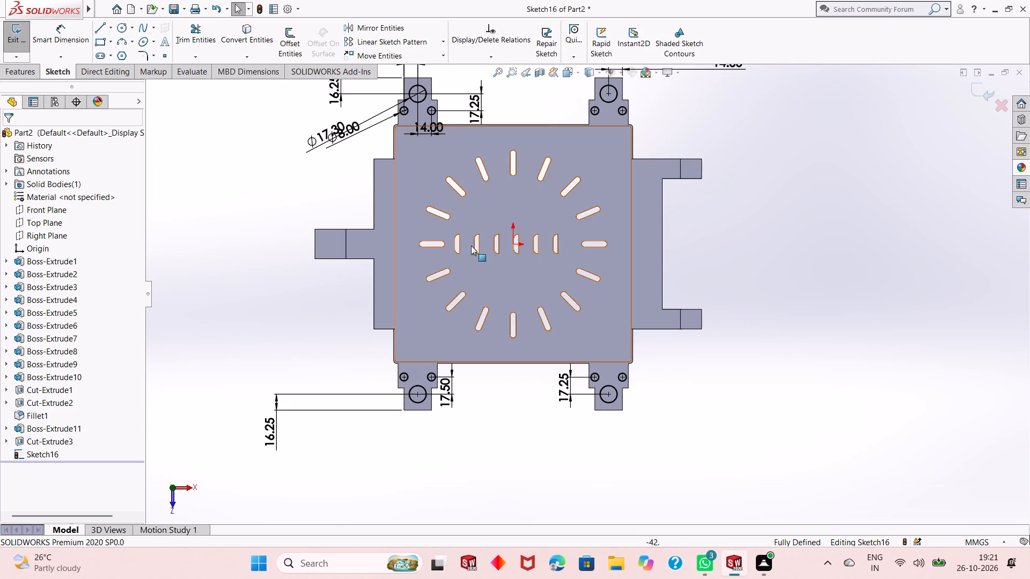
left_click(18, 75)
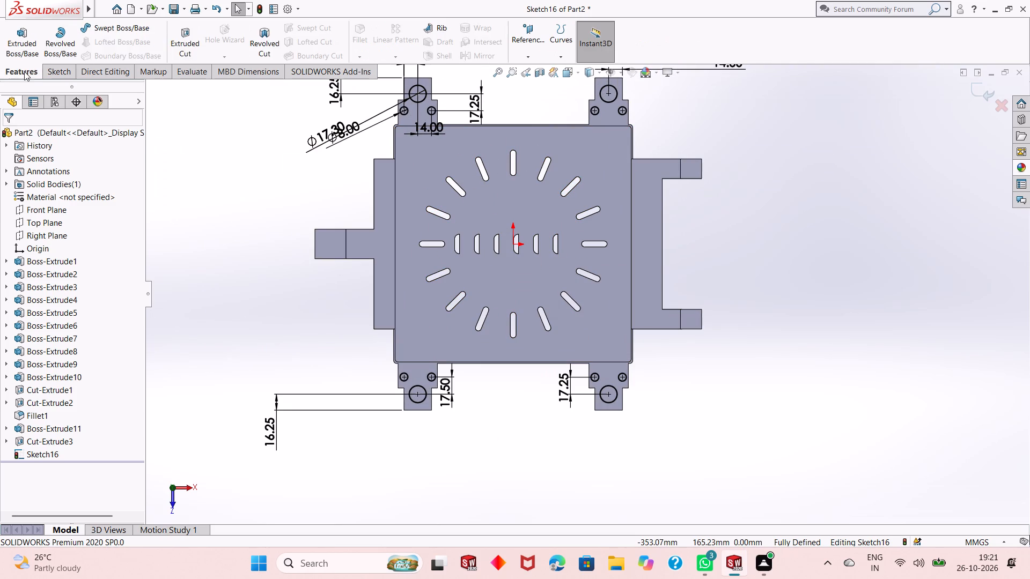
left_click(189, 40)
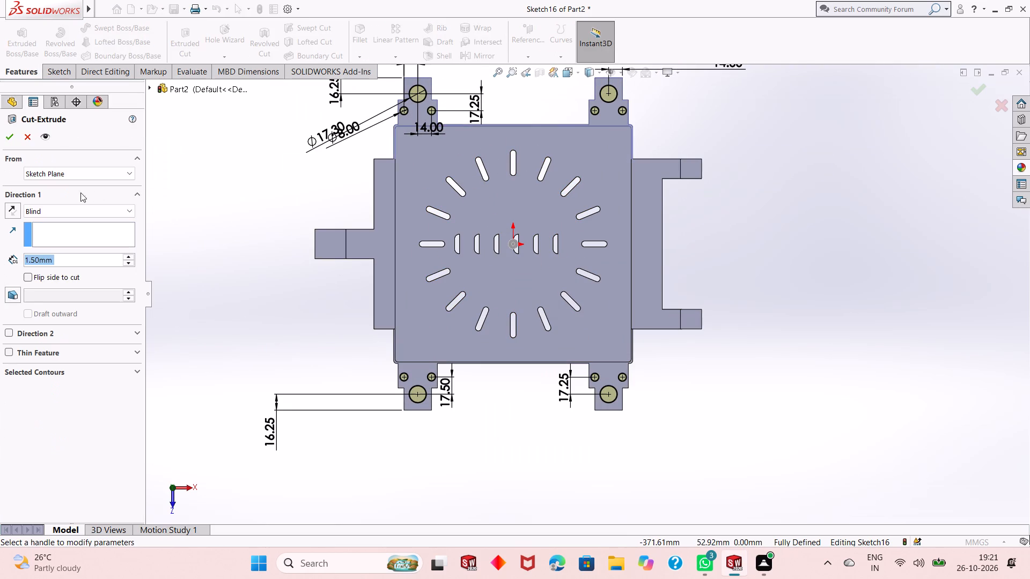
left_click(10, 139)
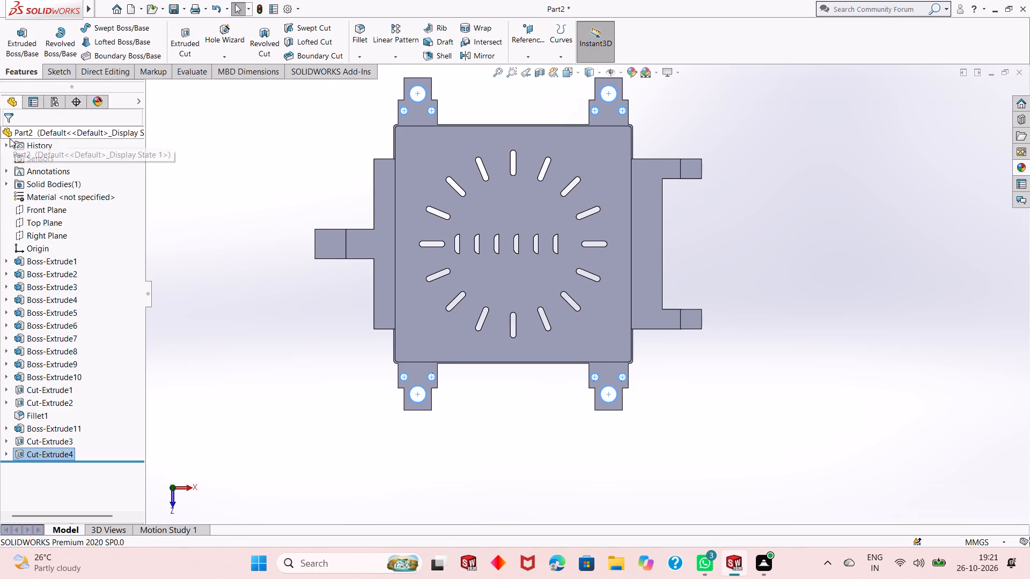
left_click(325, 316)
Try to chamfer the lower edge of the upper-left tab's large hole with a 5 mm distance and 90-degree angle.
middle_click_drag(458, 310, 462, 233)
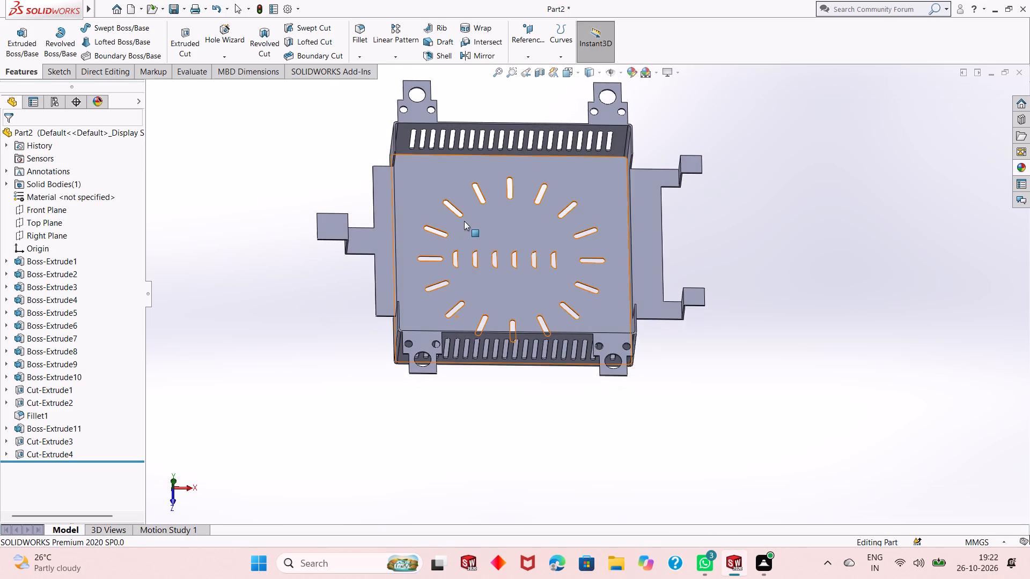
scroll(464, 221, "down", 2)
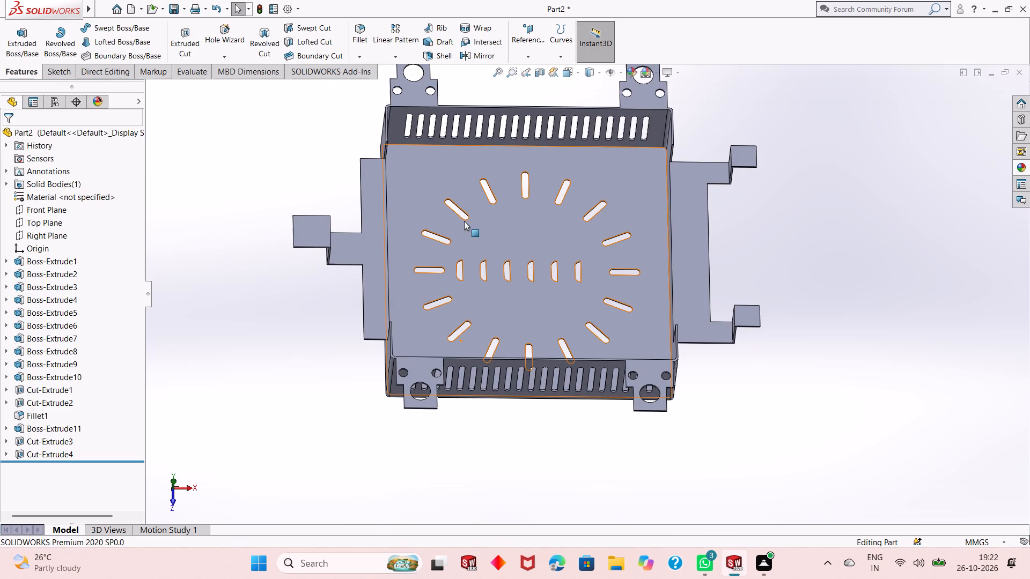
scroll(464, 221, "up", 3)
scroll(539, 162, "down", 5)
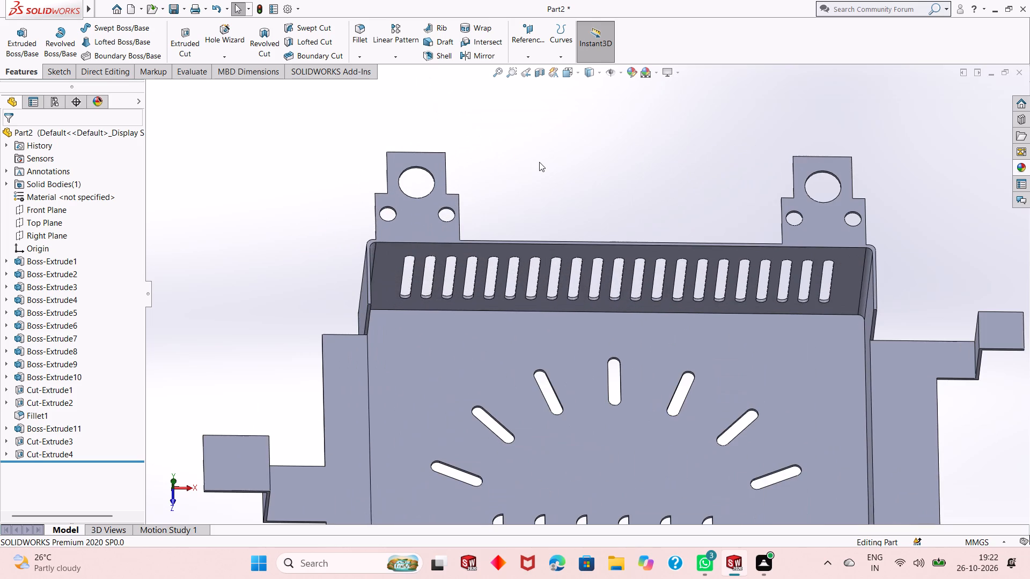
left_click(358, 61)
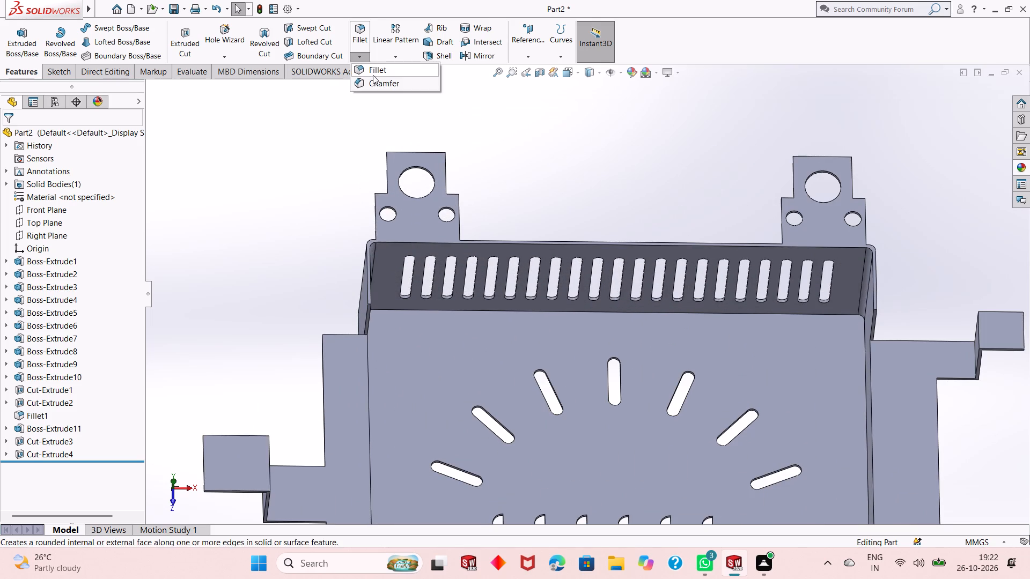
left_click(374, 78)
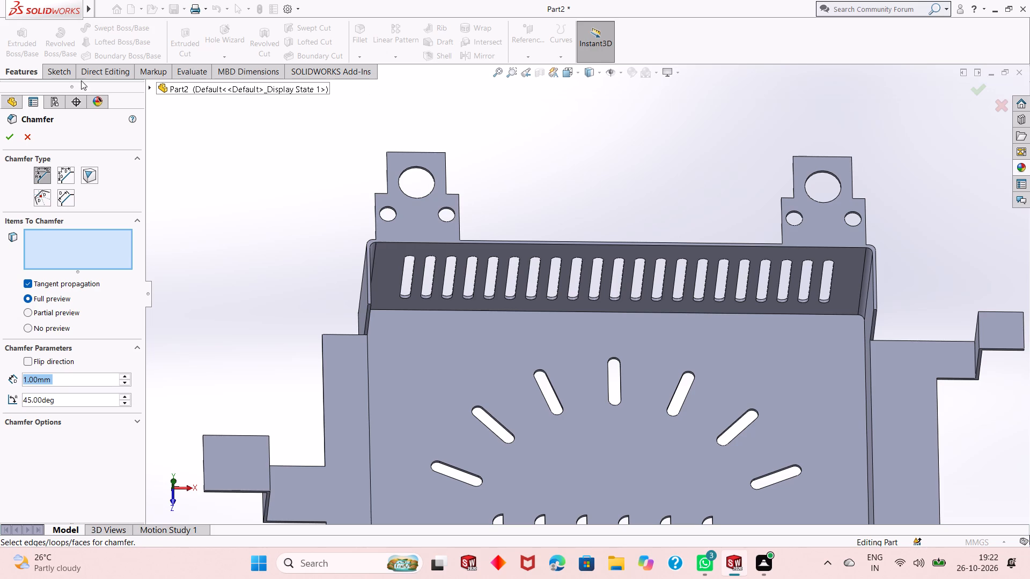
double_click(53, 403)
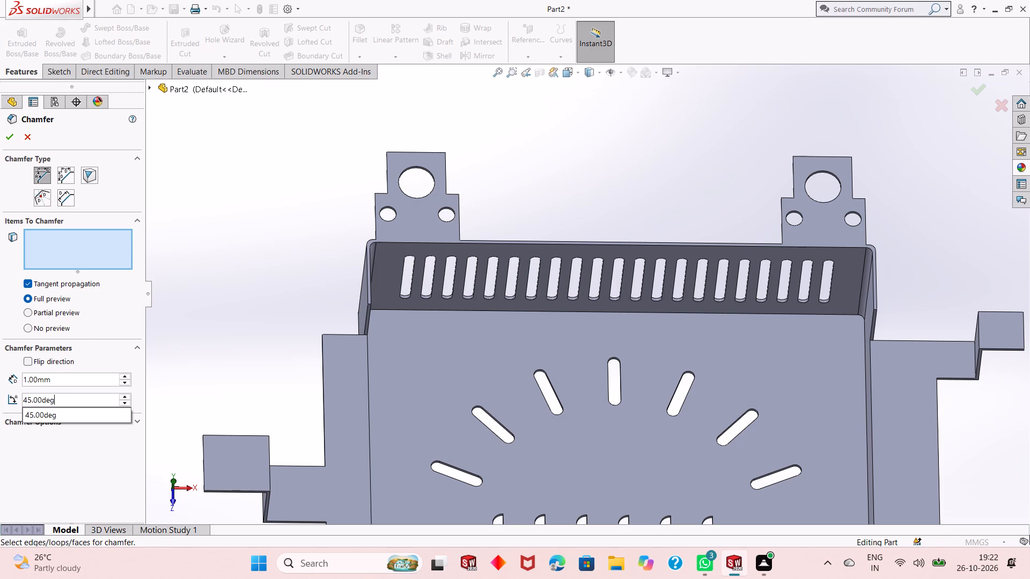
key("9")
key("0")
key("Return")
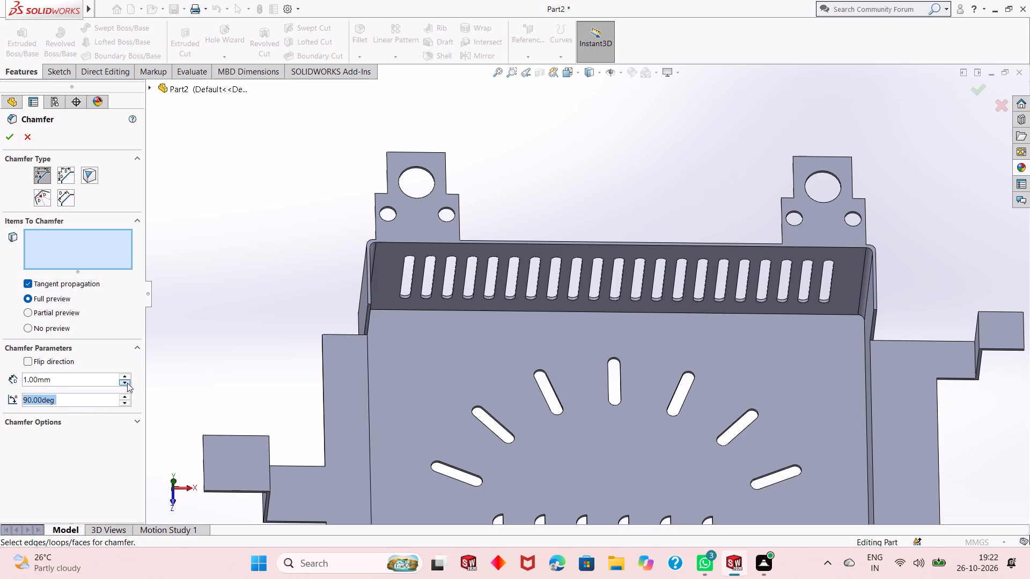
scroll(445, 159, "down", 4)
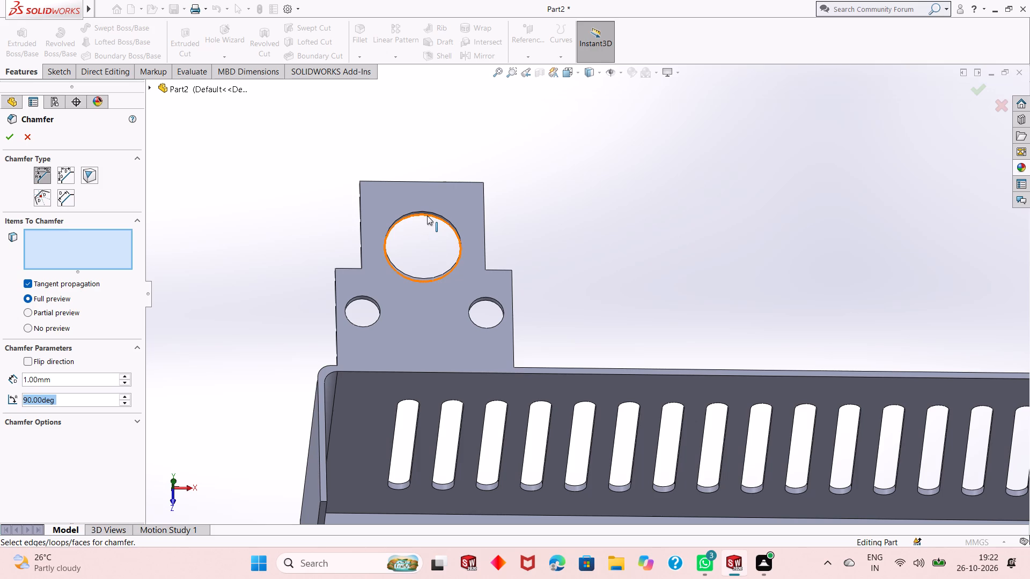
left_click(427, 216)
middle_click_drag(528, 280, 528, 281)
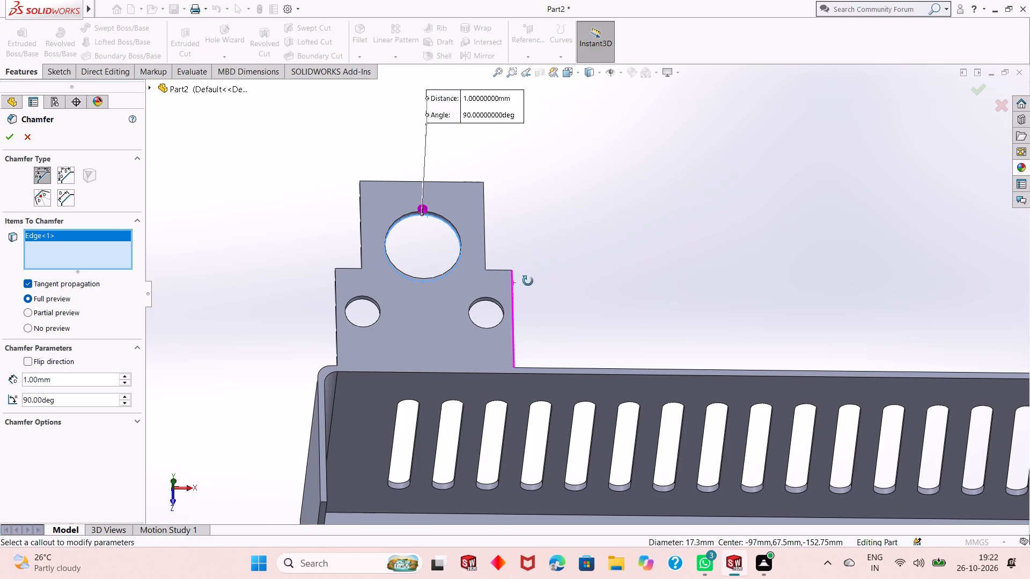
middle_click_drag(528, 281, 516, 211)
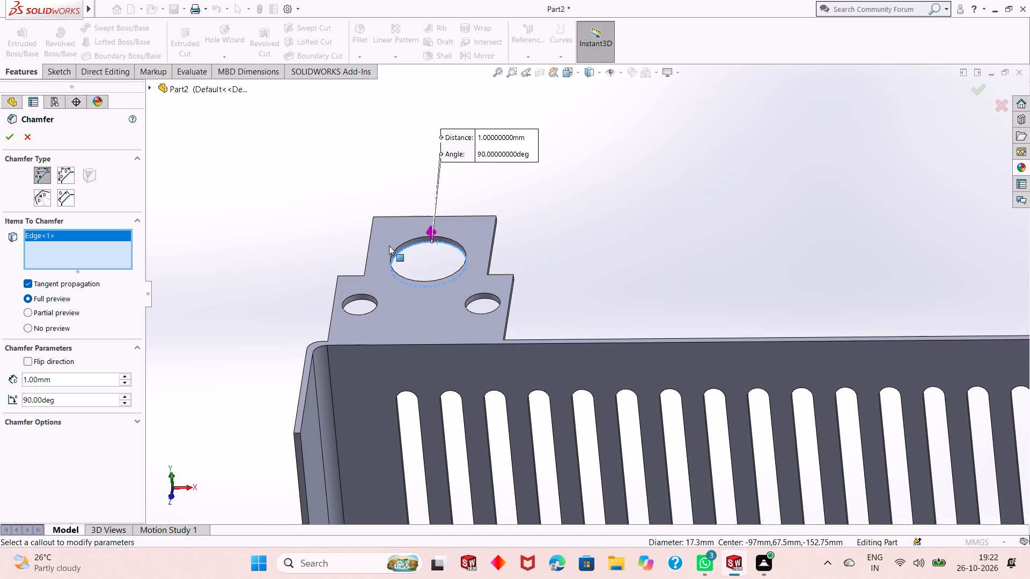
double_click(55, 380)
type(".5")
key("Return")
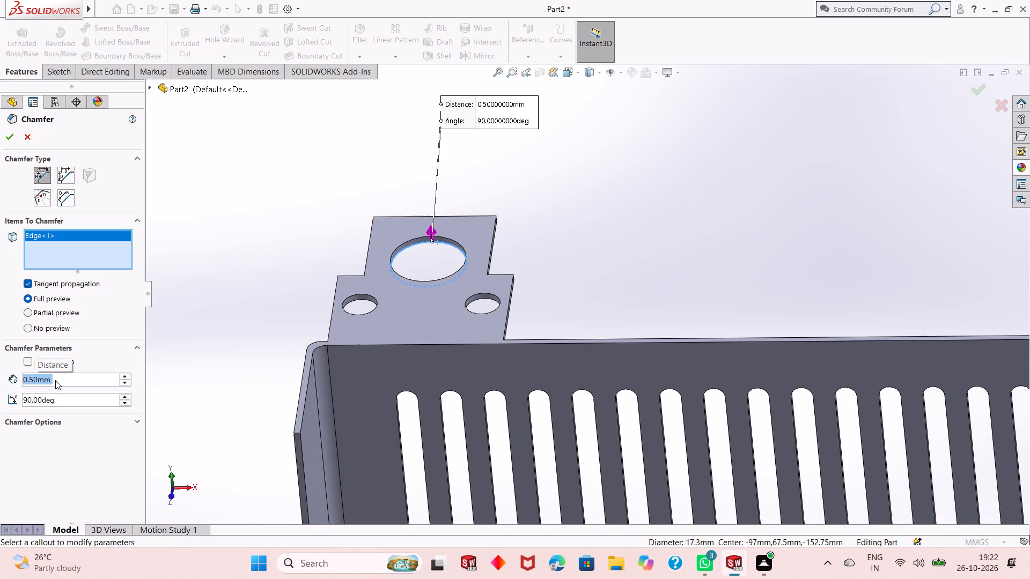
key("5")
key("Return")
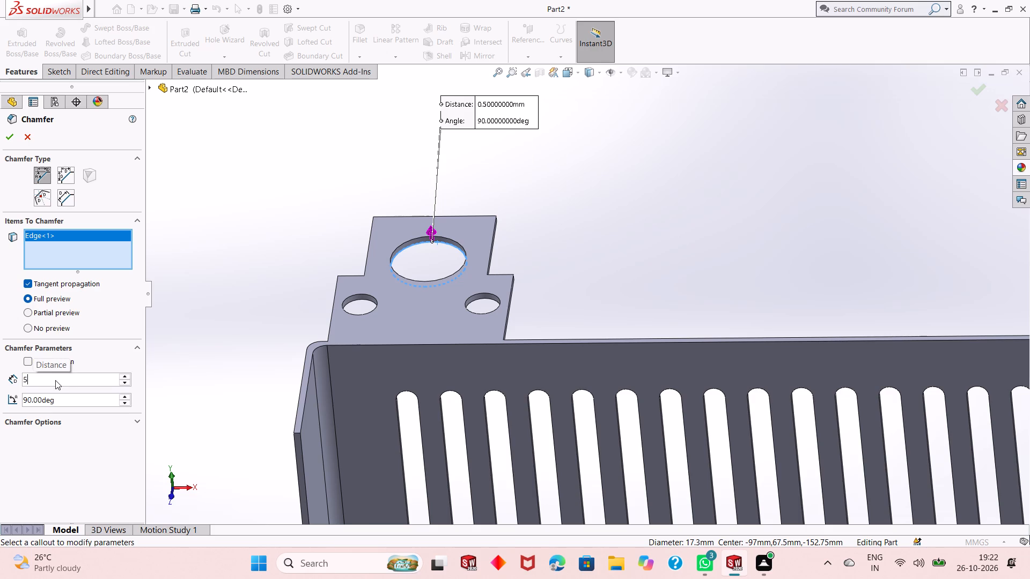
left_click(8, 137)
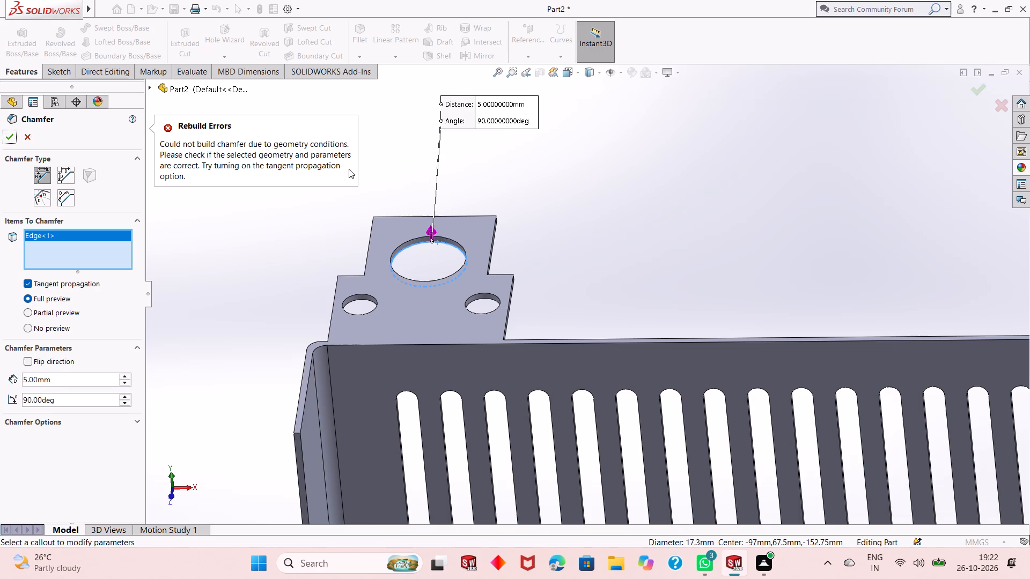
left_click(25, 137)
Chamfer the top edge of the upper-left tab's large hole with a 1 mm distance and 45-degree angle.
left_click(356, 57)
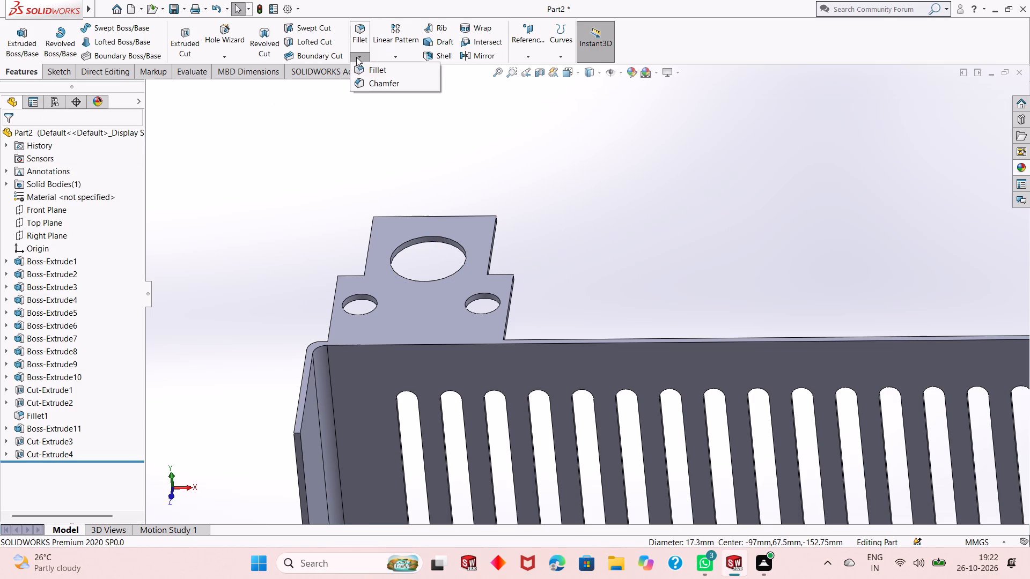
left_click(364, 79)
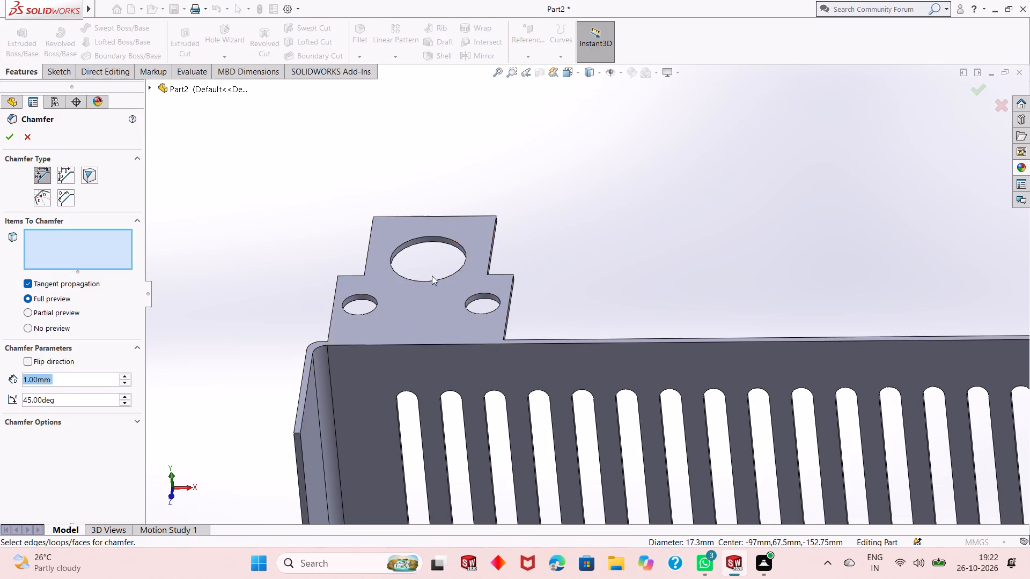
scroll(433, 270, "down", 3)
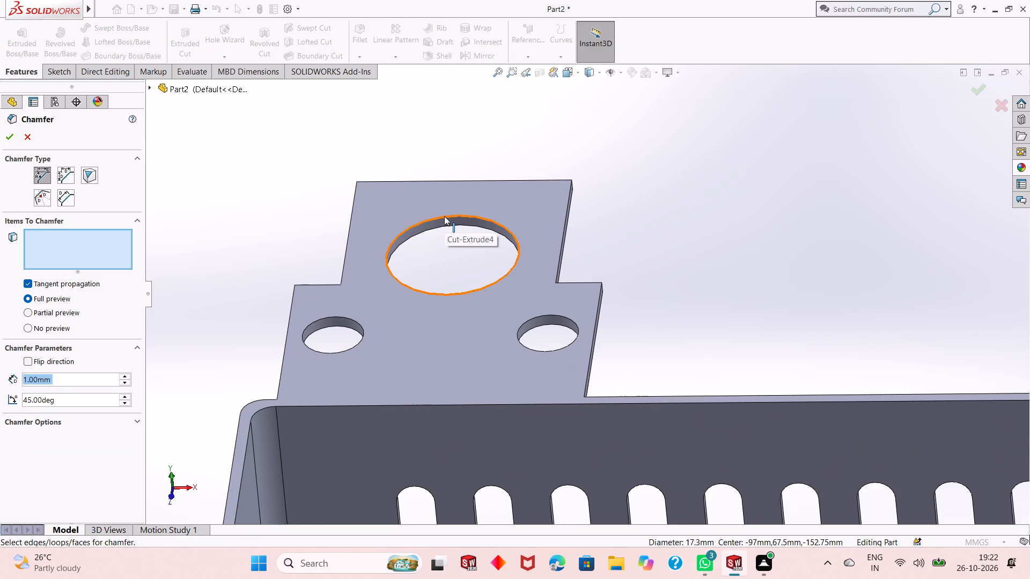
left_click(444, 216)
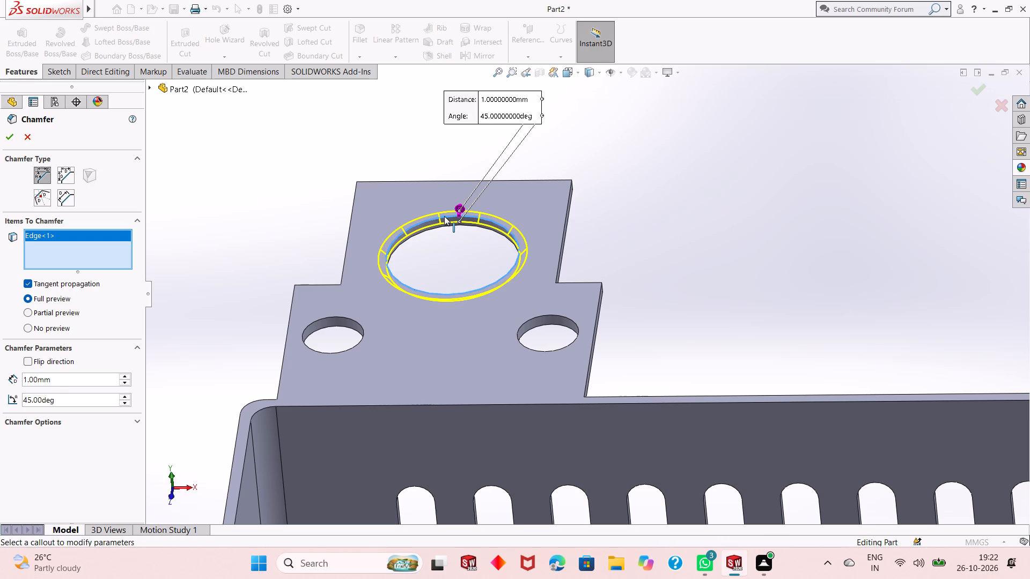
double_click(57, 380)
key("2")
key("Return")
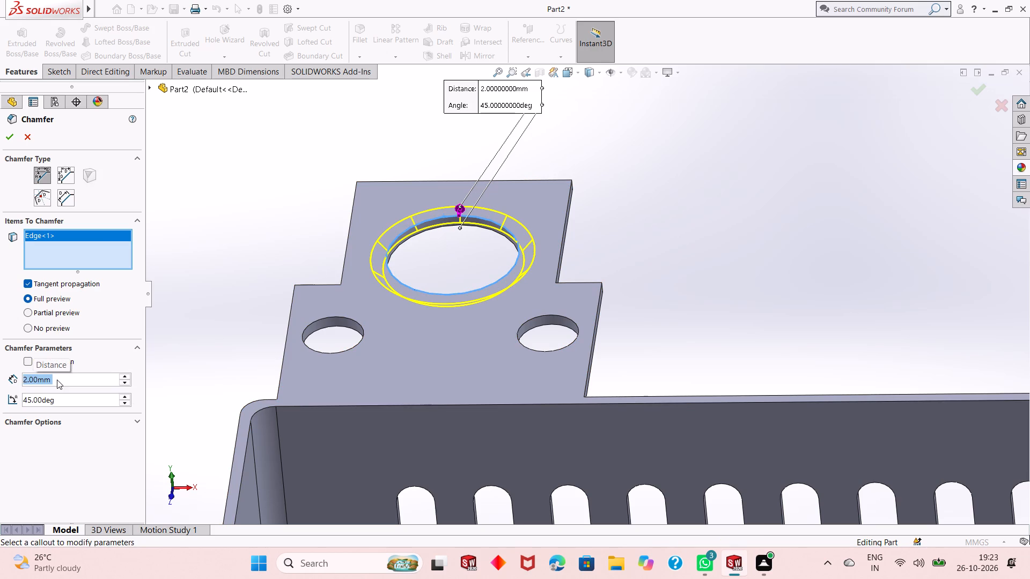
key("1")
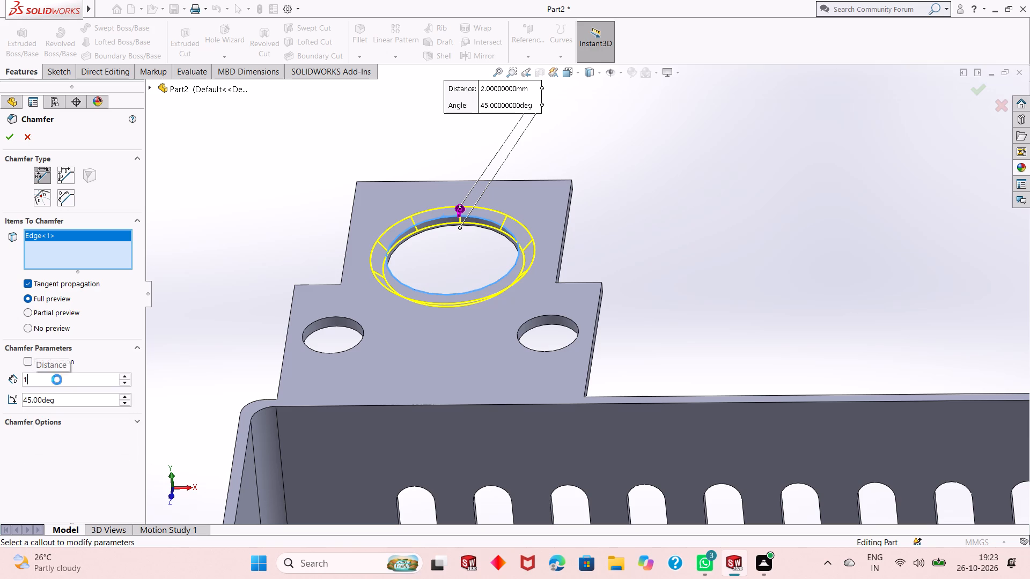
key("Return")
left_click(12, 135)
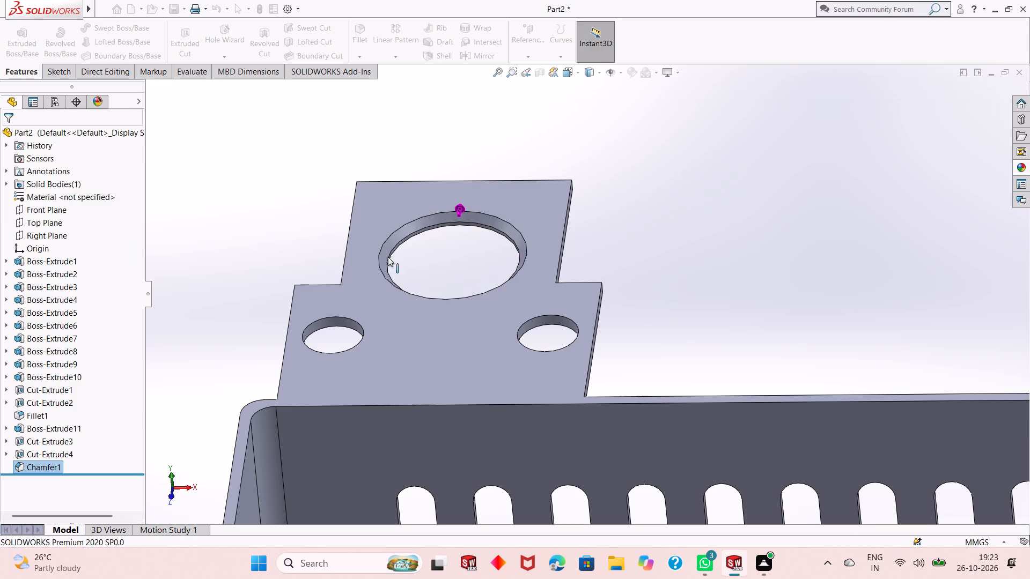
Examine the chamfered large hole on the mounting tab from above and below.
scroll(553, 320, "up", 1)
middle_click(627, 276)
middle_click_drag(624, 269, 613, 257)
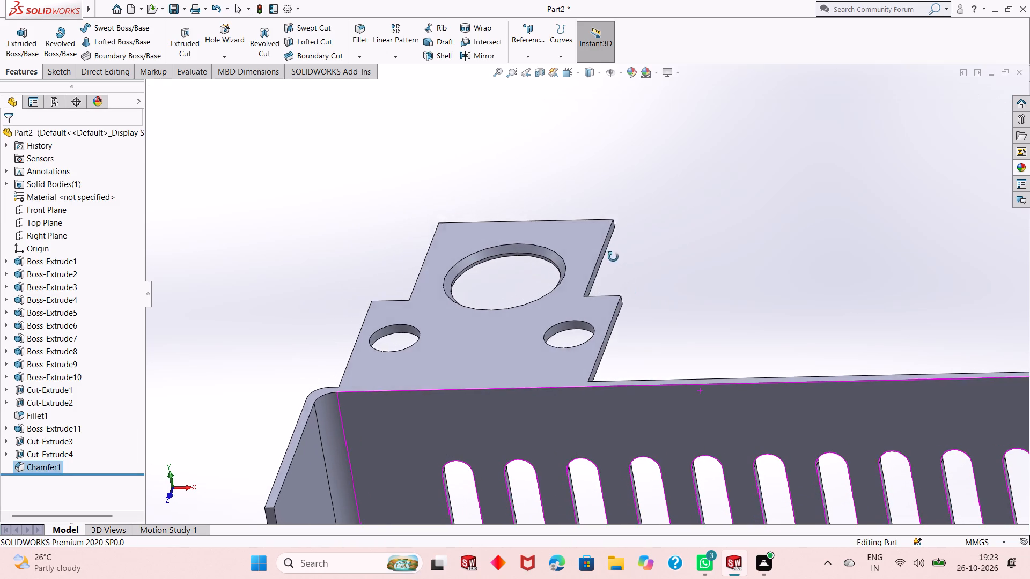
middle_click_drag(613, 257, 604, 256)
middle_click_drag(604, 256, 559, 260)
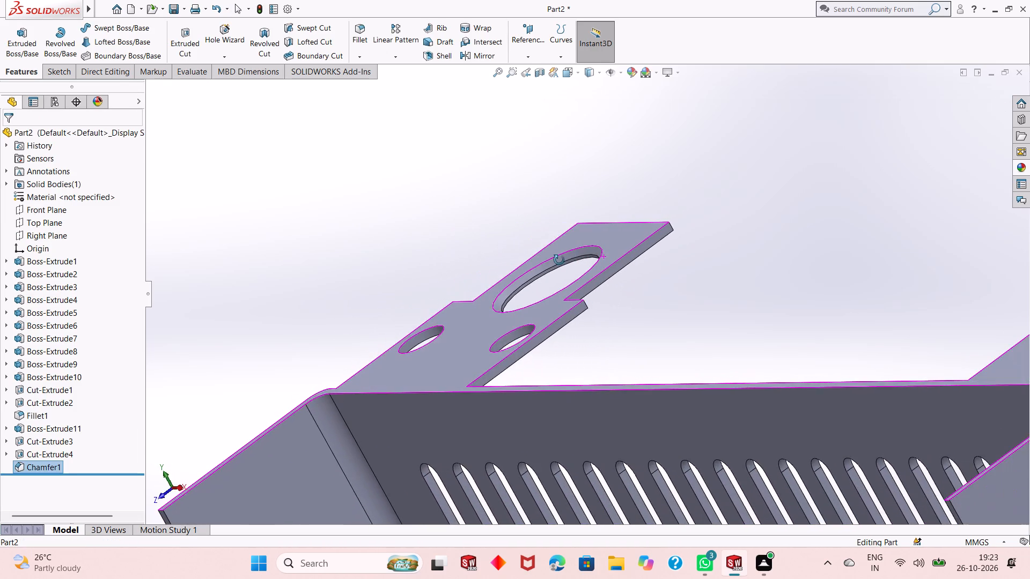
middle_click_drag(559, 260, 512, 205)
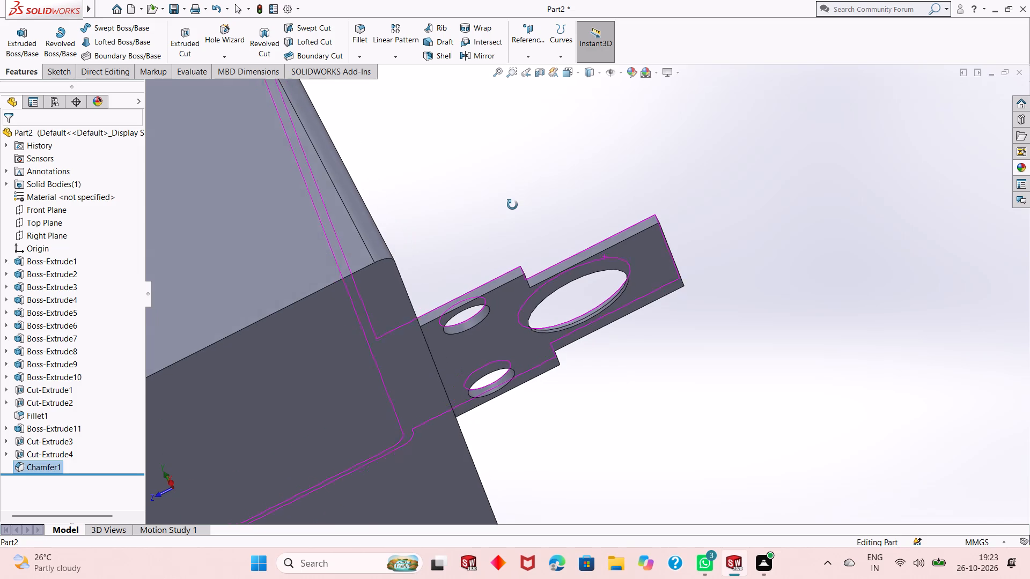
middle_click_drag(512, 205, 545, 276)
scroll(549, 275, "down", 4)
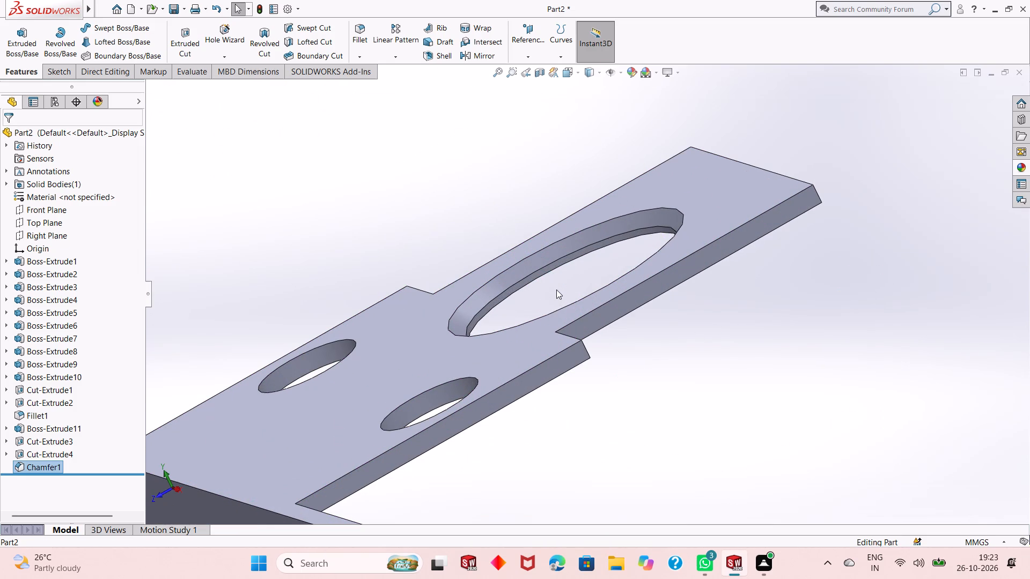
scroll(563, 317, "up", 1)
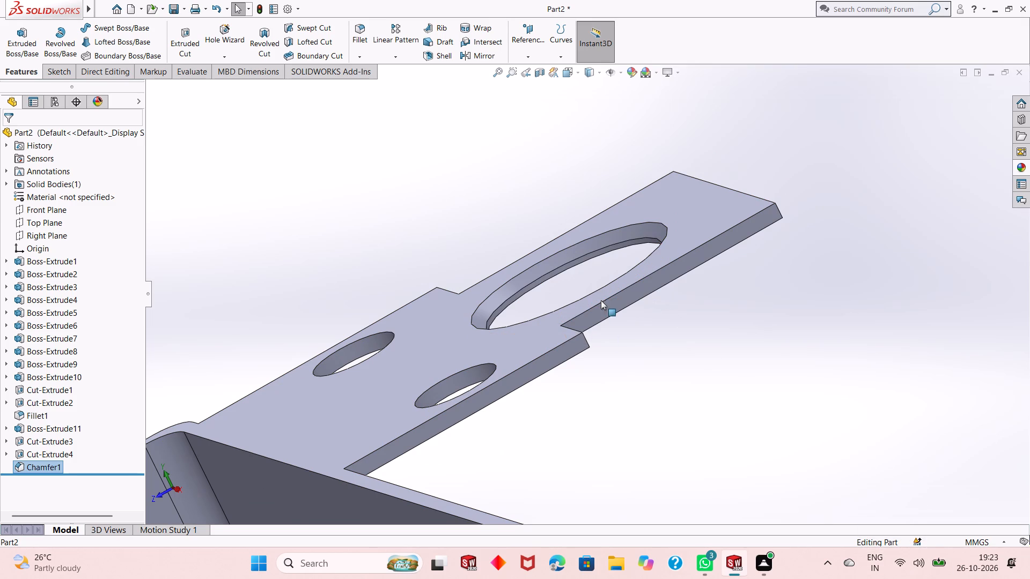
scroll(600, 322, "up", 2)
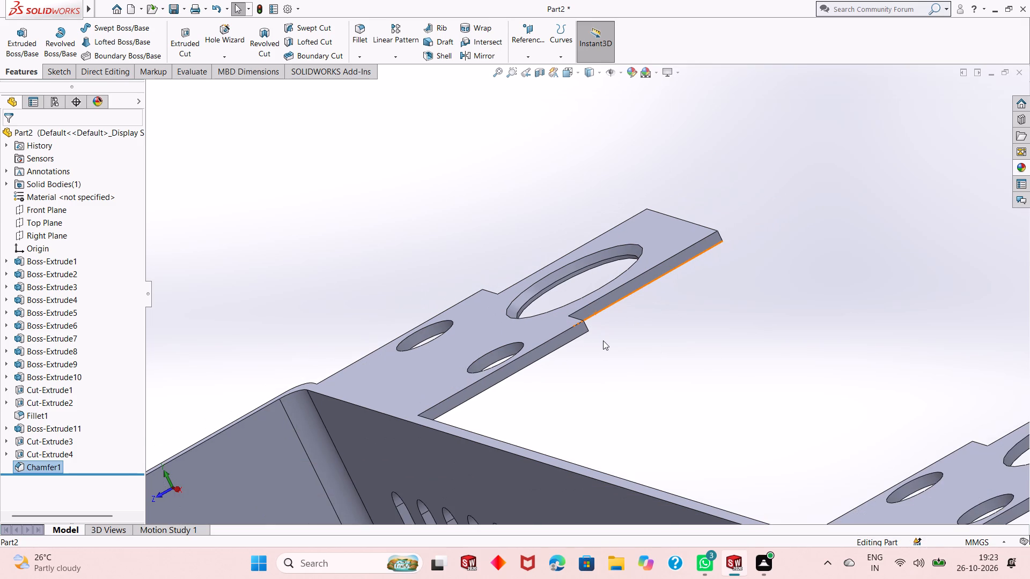
middle_click(603, 341)
middle_click_drag(610, 335, 636, 326)
scroll(653, 345, "up", 4)
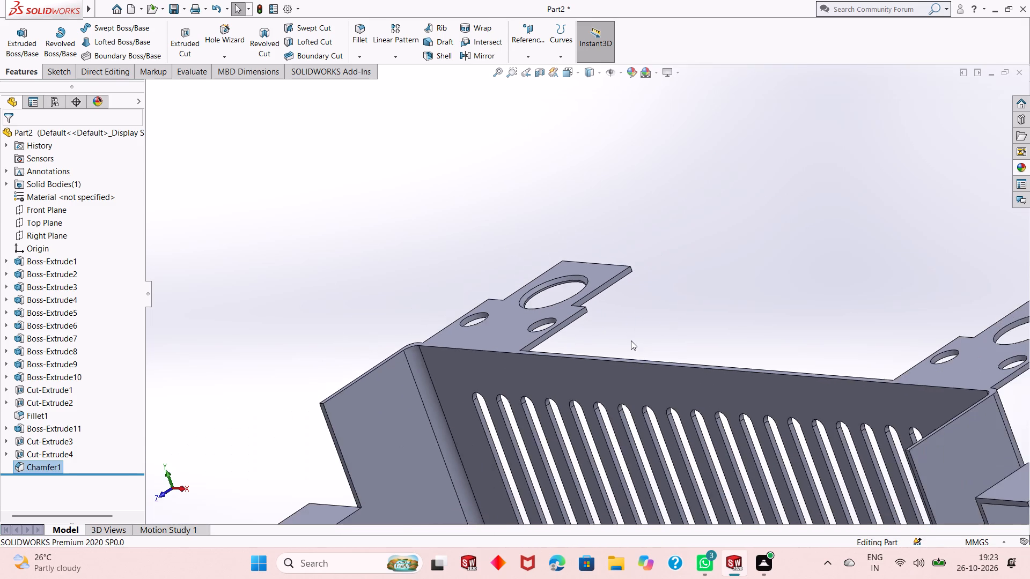
Open the existing chamfer on the mounting tab's large hole for editing.
middle_click_drag(631, 340, 653, 359)
middle_click(653, 359)
scroll(501, 262, "down", 3)
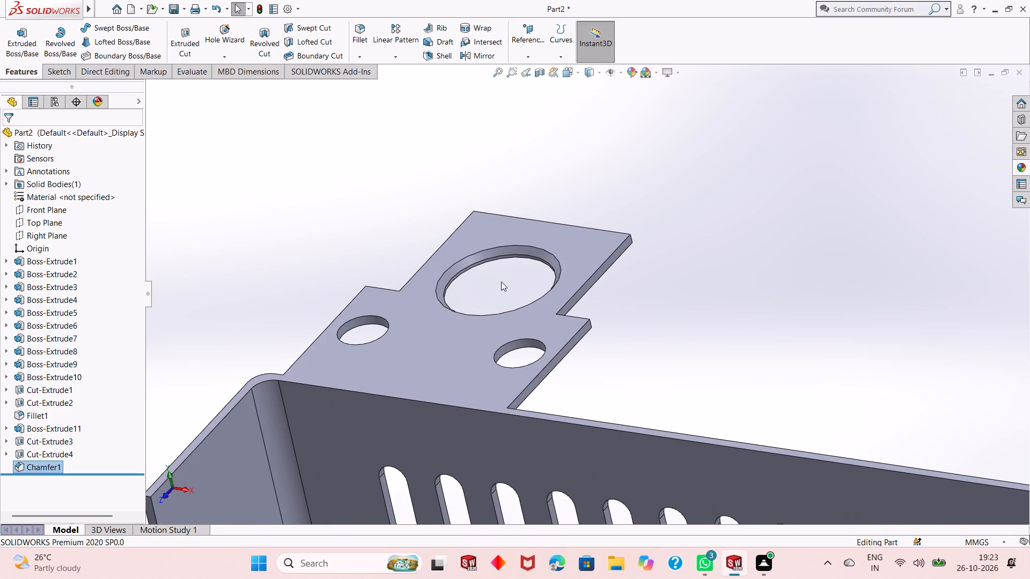
middle_click_drag(501, 284, 517, 261)
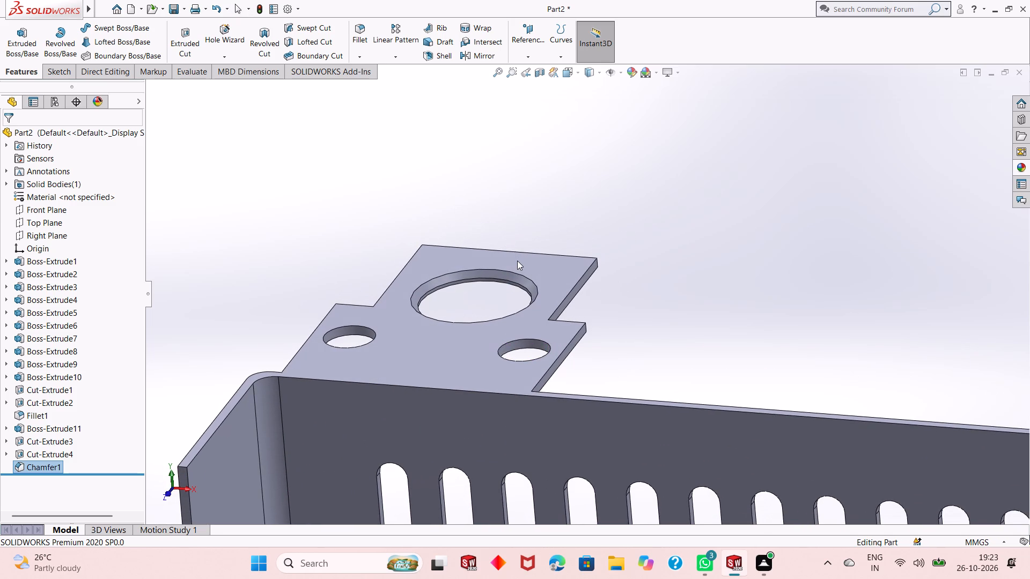
scroll(509, 288, "up", 2)
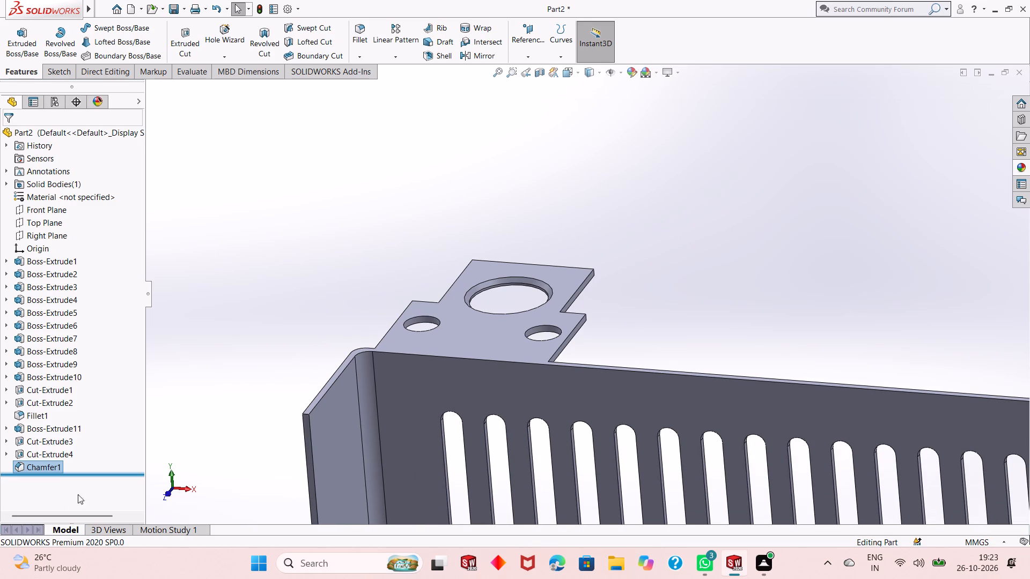
left_click(51, 468)
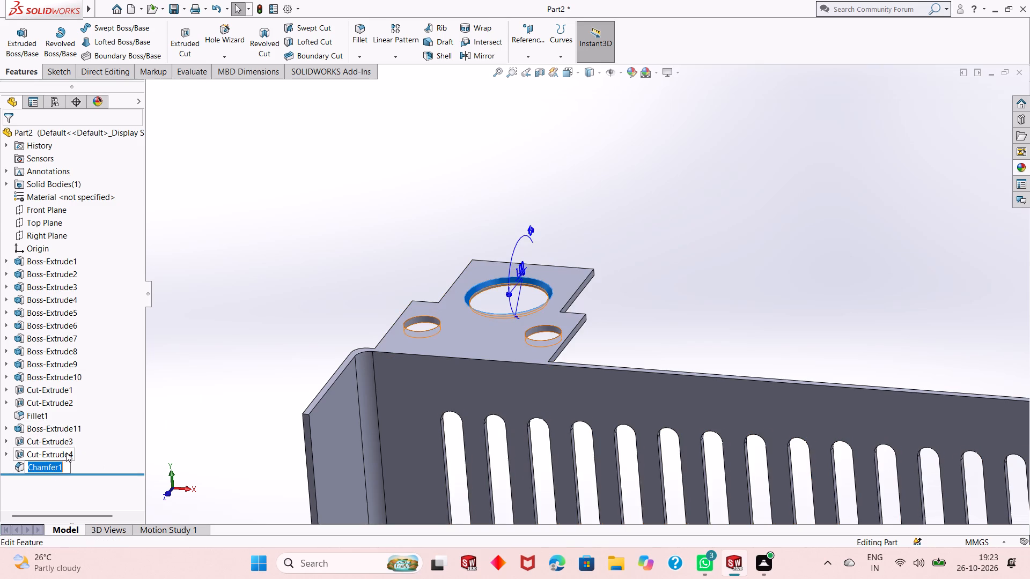
left_click(166, 399)
left_click(49, 463)
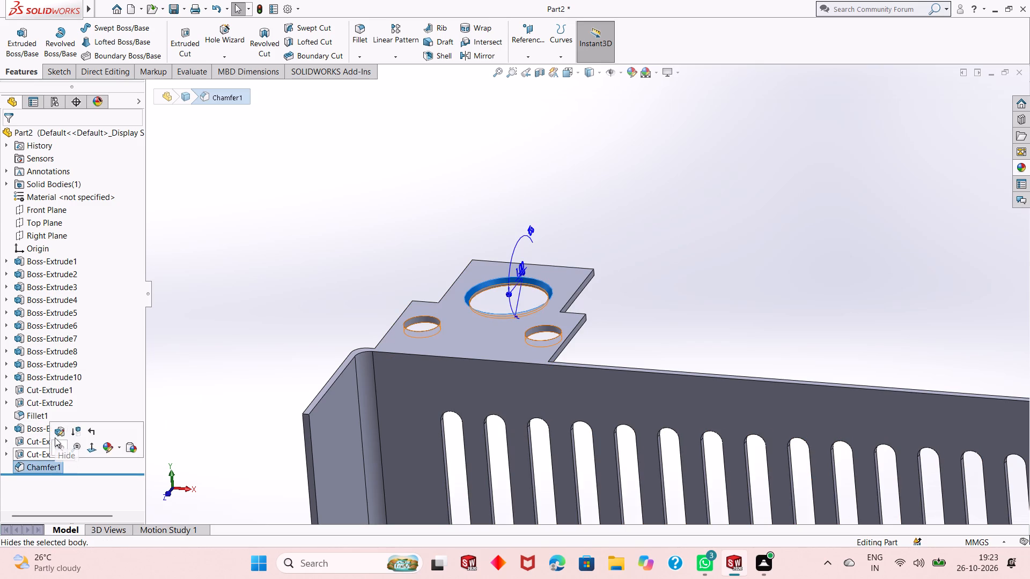
left_click(58, 429)
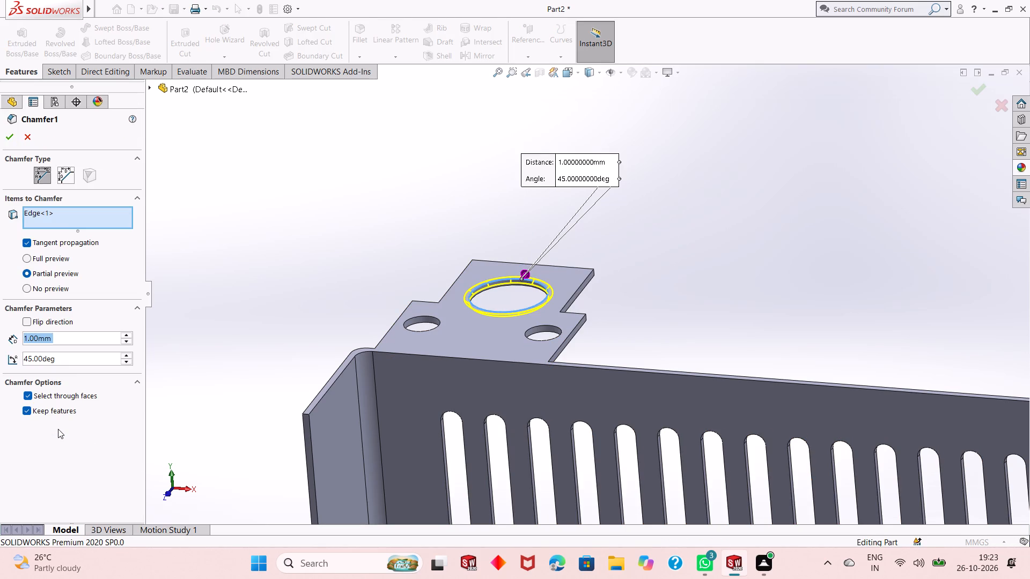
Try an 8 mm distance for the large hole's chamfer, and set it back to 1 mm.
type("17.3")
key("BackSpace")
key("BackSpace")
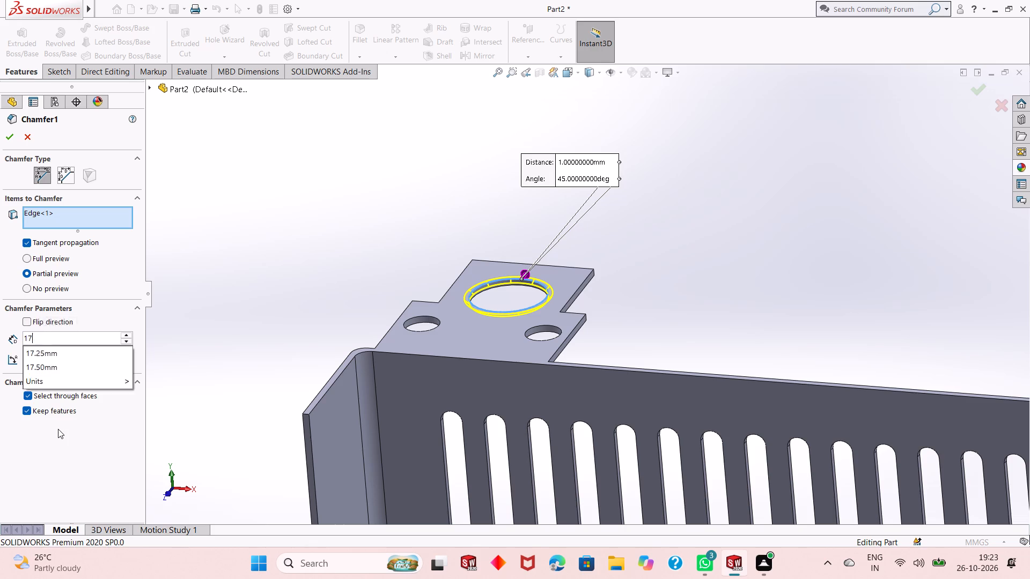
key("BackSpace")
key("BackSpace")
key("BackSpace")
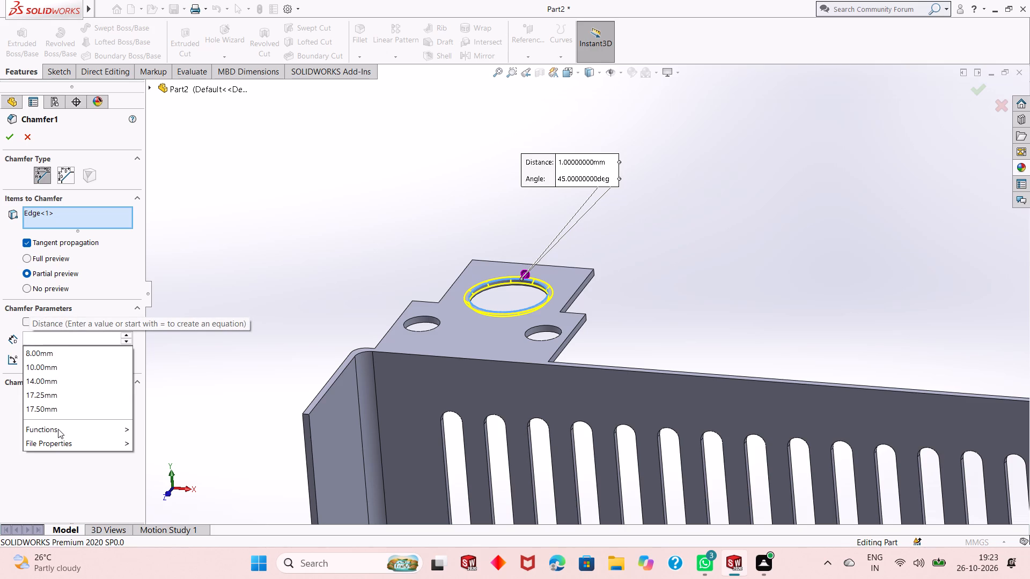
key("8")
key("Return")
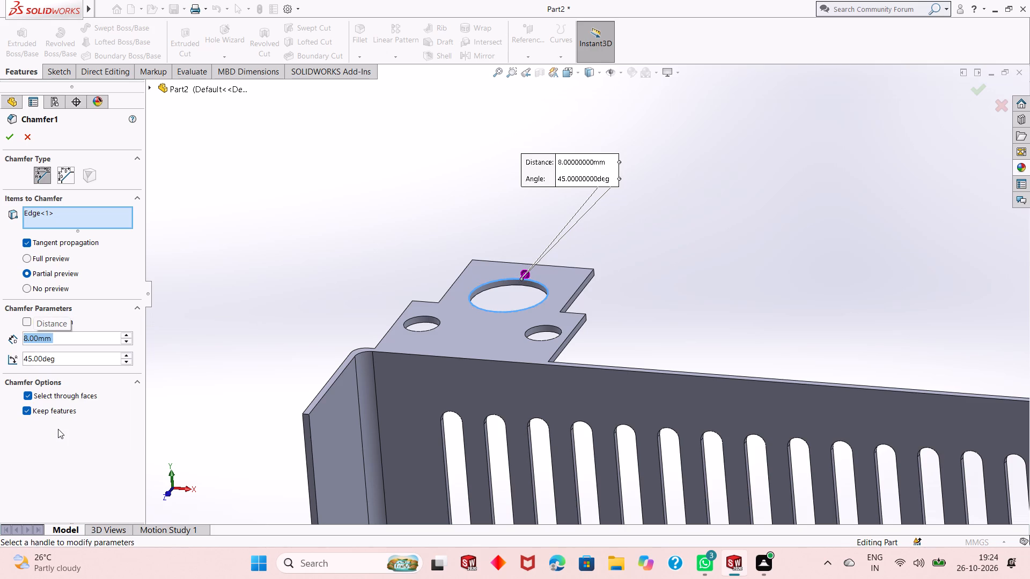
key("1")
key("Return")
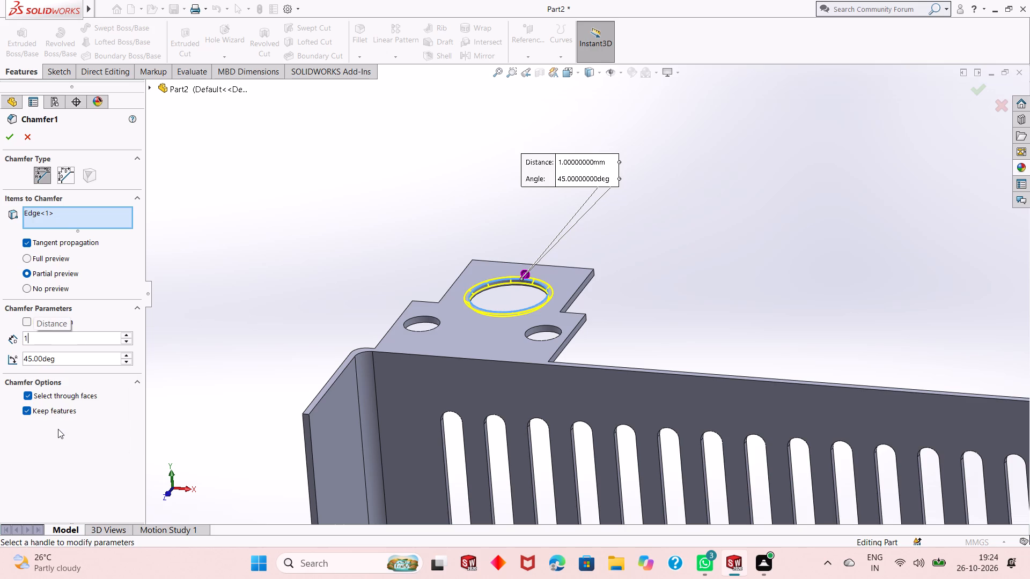
Add the edges of the same tab's two small holes to the 1 mm, 45-degree chamfer and apply it.
scroll(426, 367, "up", 2)
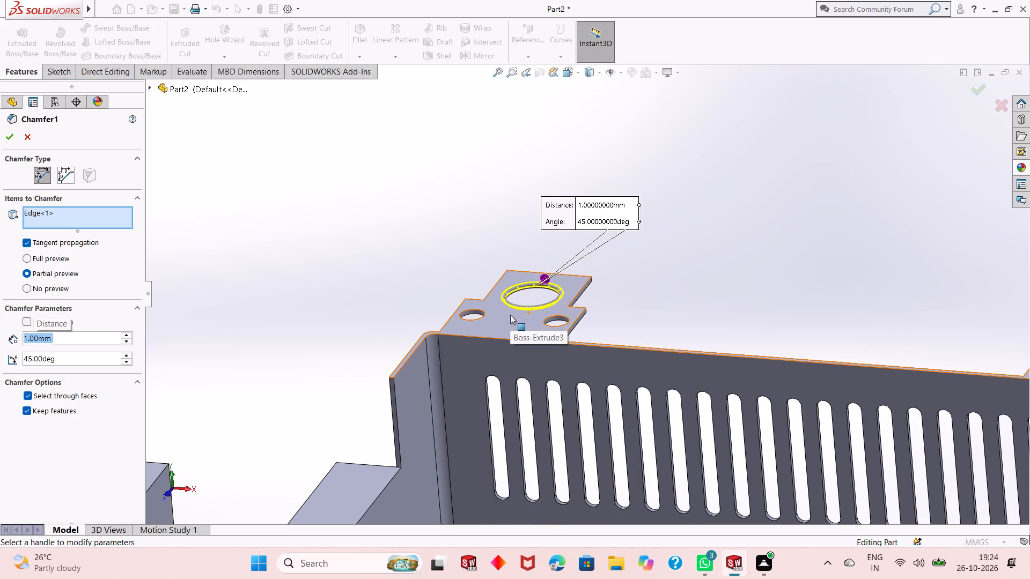
left_click(474, 308)
middle_click_drag(509, 310, 511, 333)
middle_click_drag(511, 341, 511, 346)
scroll(555, 331, "down", 4)
left_click(563, 294)
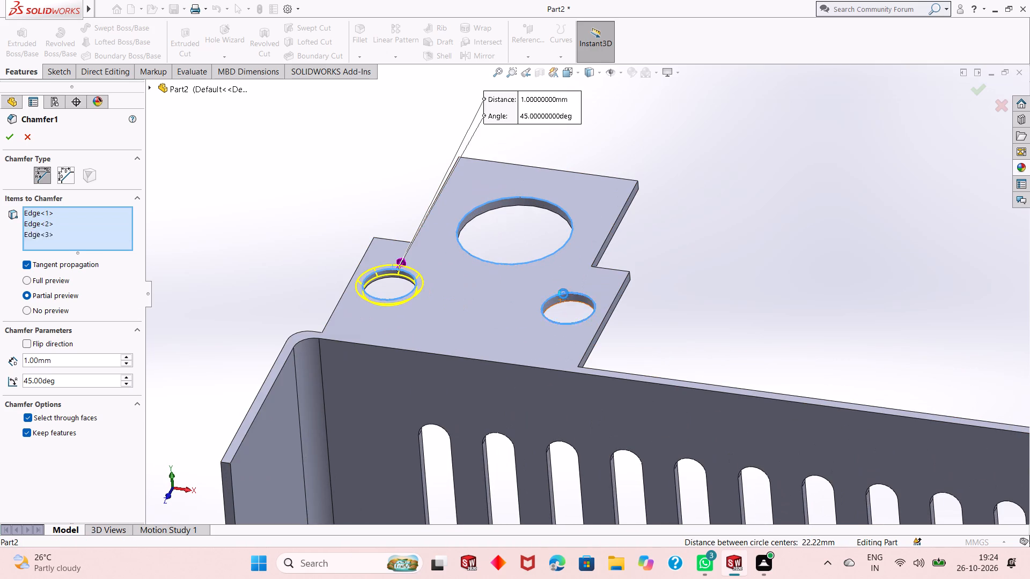
left_click(15, 140)
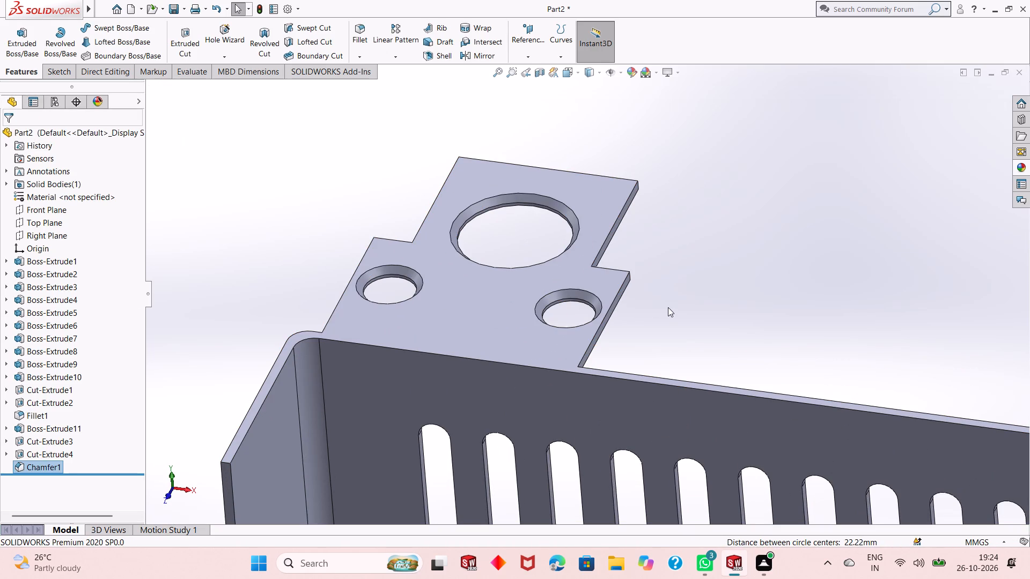
scroll(476, 314, "up", 1)
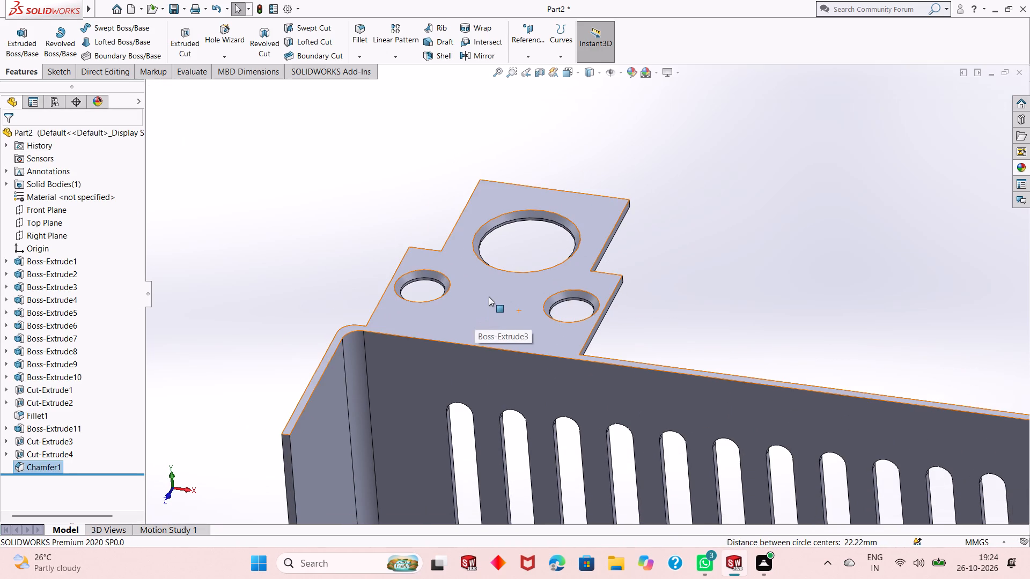
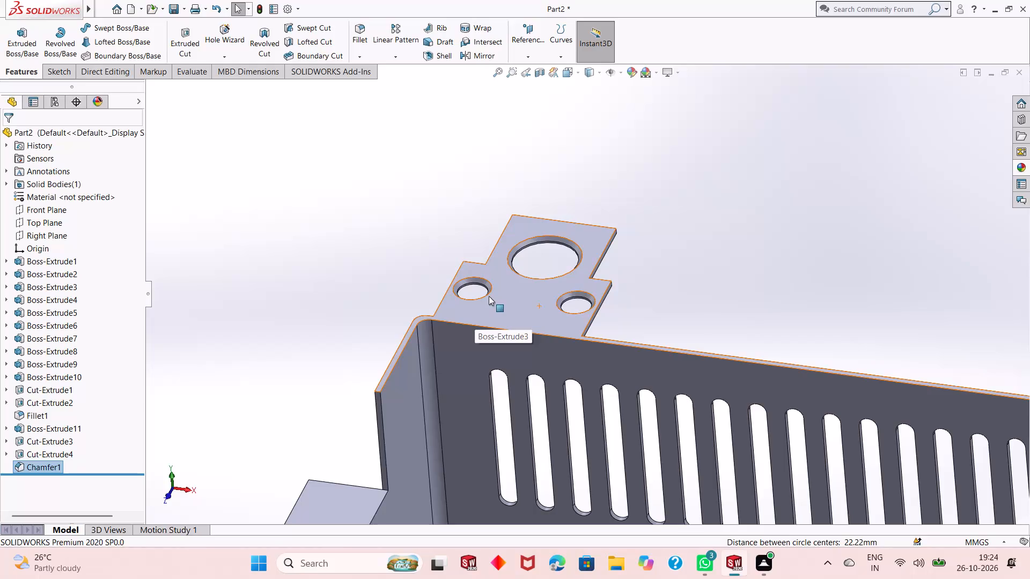
Examine the chamfered large and small holes on the mounting tab and compare them with the tab across the same slotted wall.
middle_click(631, 333)
middle_click(628, 274)
scroll(626, 347, "up", 5)
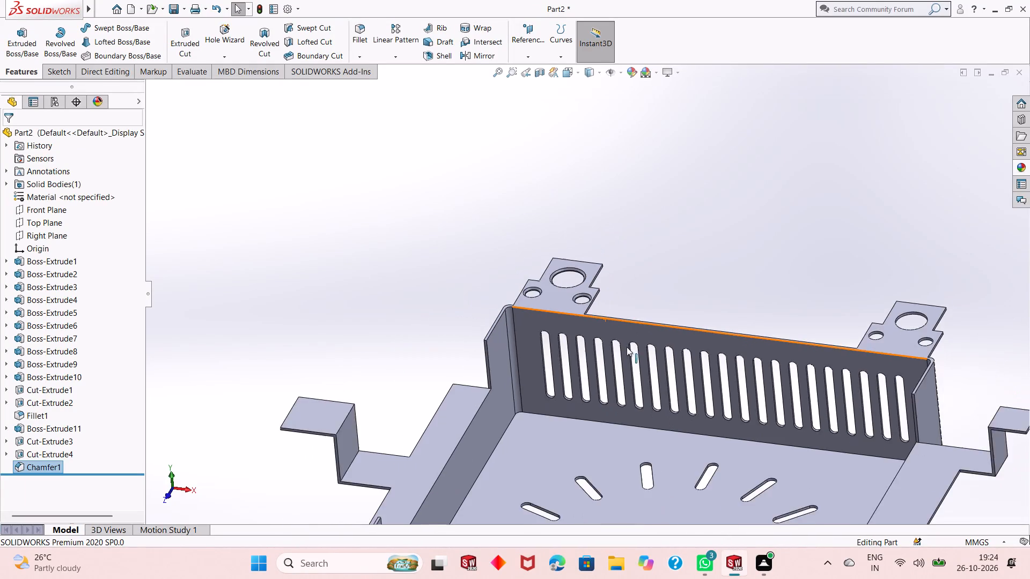
middle_click_drag(734, 370, 734, 355)
middle_click_drag(734, 340, 735, 331)
scroll(656, 298, "down", 3)
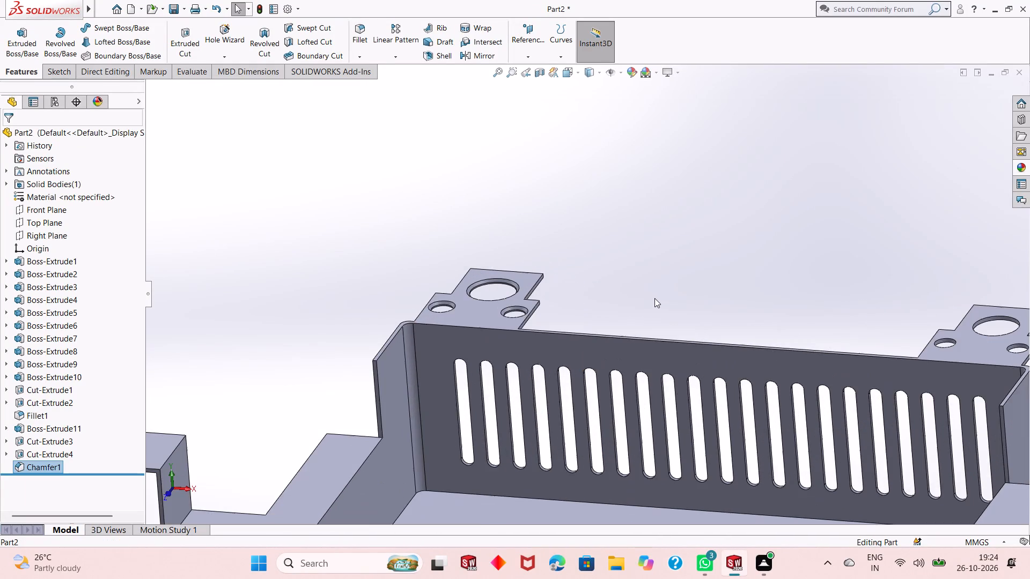
scroll(654, 298, "down", 1)
scroll(480, 300, "down", 3)
scroll(480, 300, "up", 3)
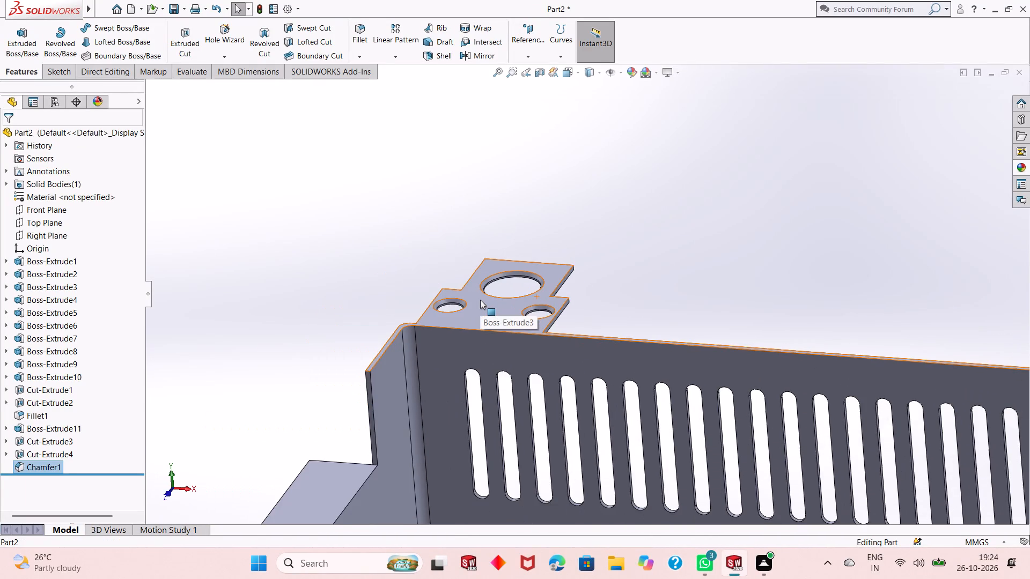
scroll(480, 300, "up", 1)
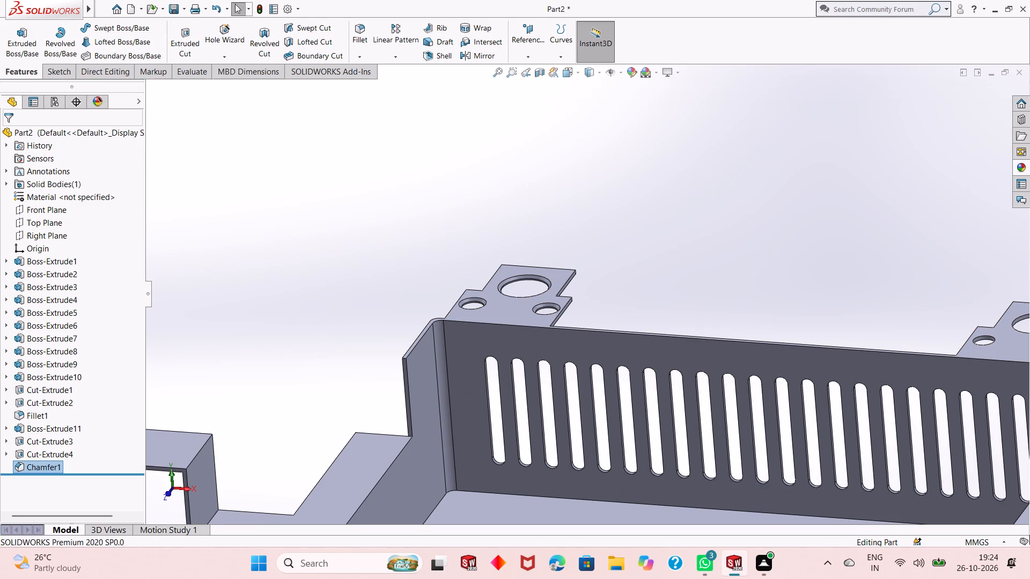
double_click(204, 381)
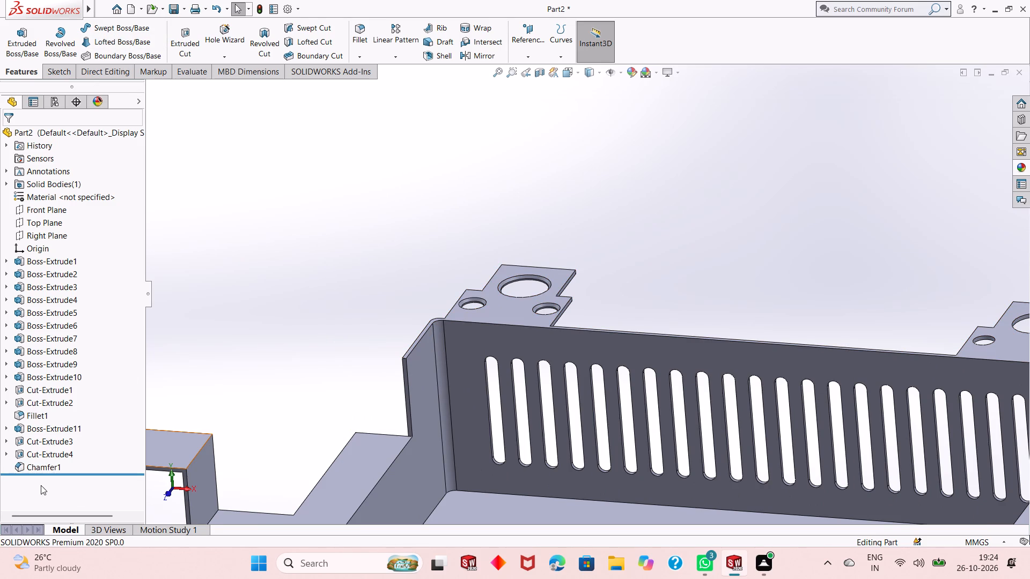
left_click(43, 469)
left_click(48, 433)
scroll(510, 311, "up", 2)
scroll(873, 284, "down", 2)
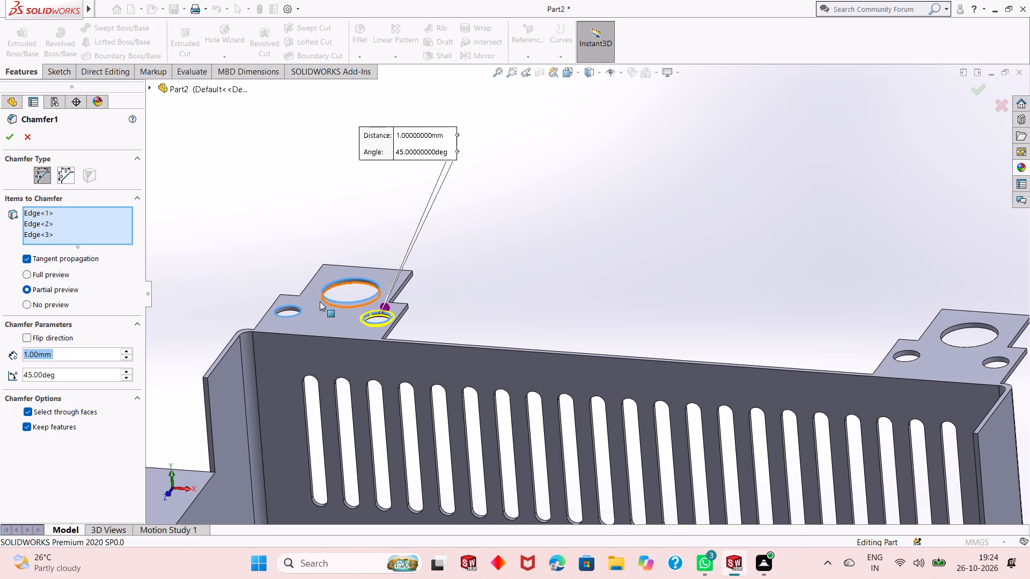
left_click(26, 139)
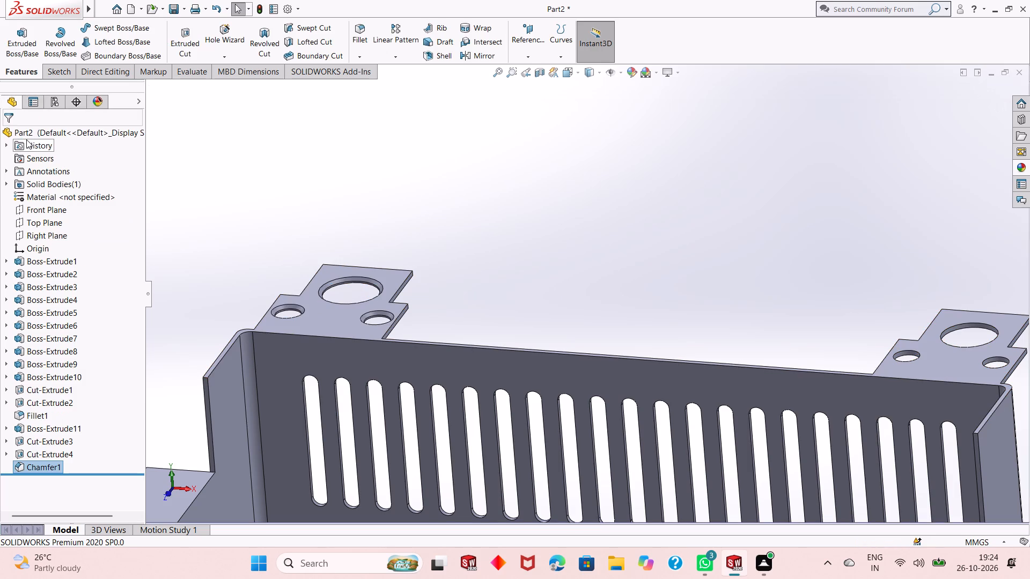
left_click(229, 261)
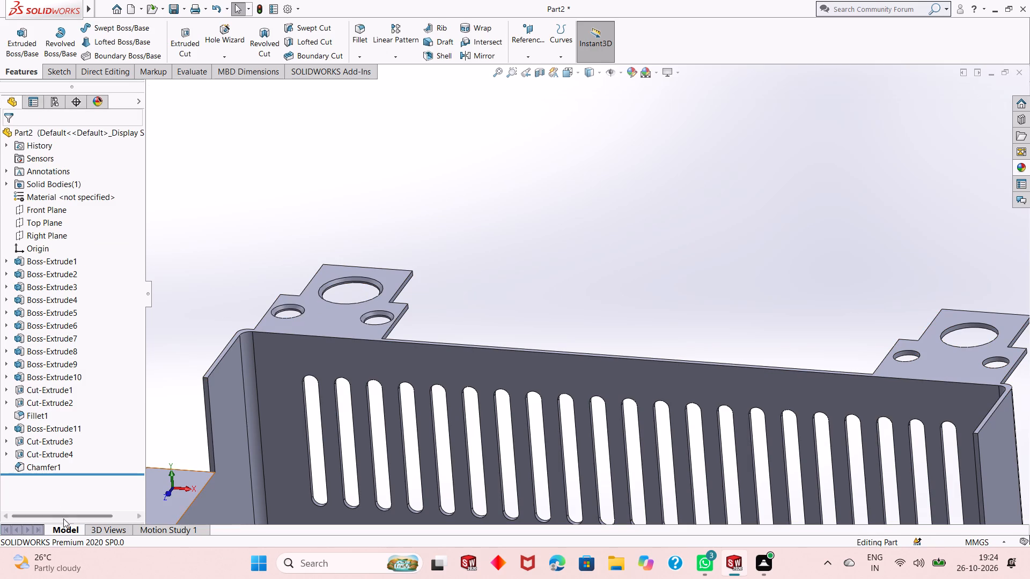
Add the large and two small hole edges of the second tab on the rear slotted wall to the existing 1 mm, 45-degree chamfer.
left_click(24, 464)
left_click(32, 429)
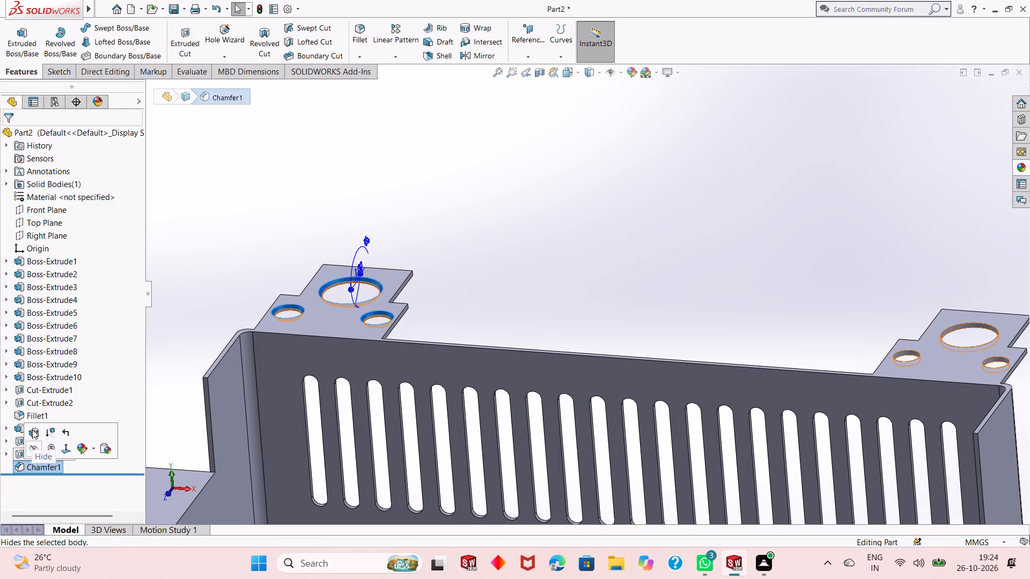
scroll(637, 352, "up", 2)
scroll(914, 296, "down", 3)
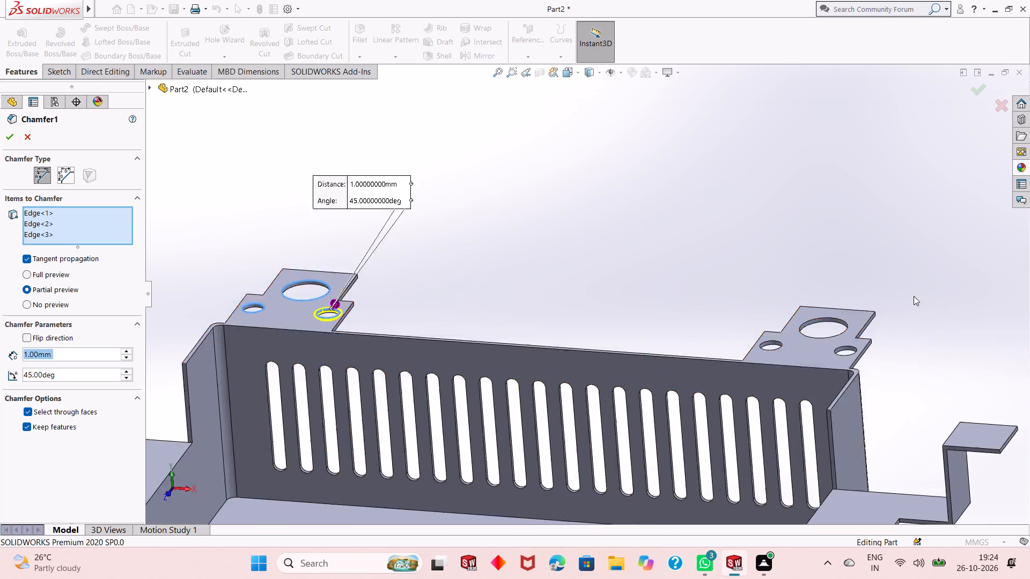
scroll(914, 296, "down", 1)
left_click(707, 332)
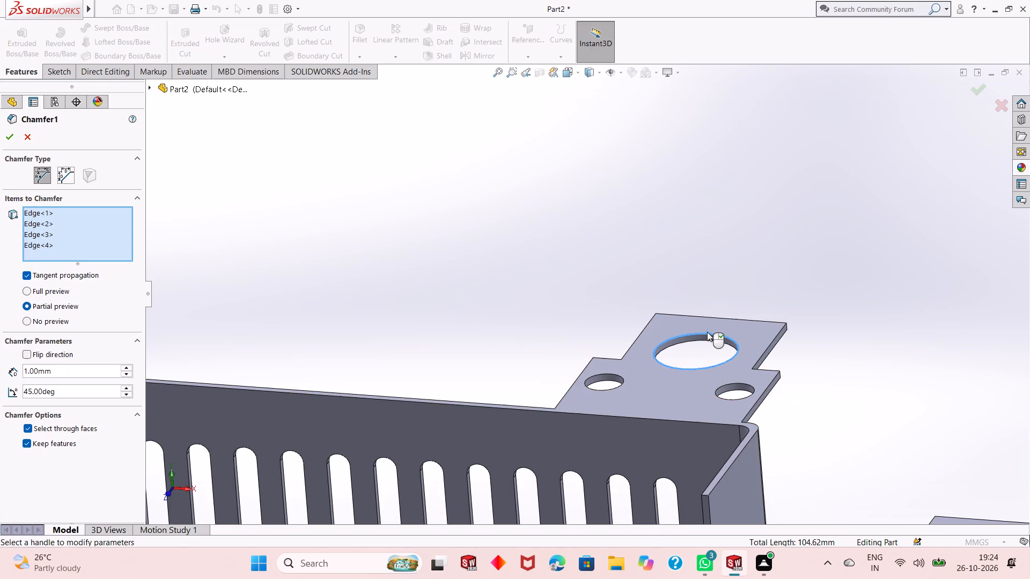
left_click(608, 375)
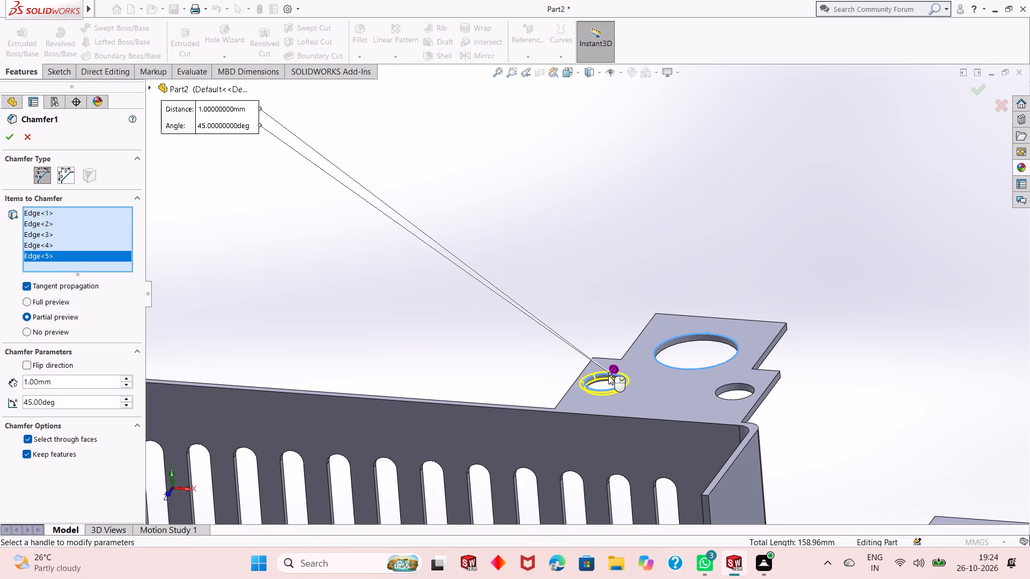
left_click(737, 384)
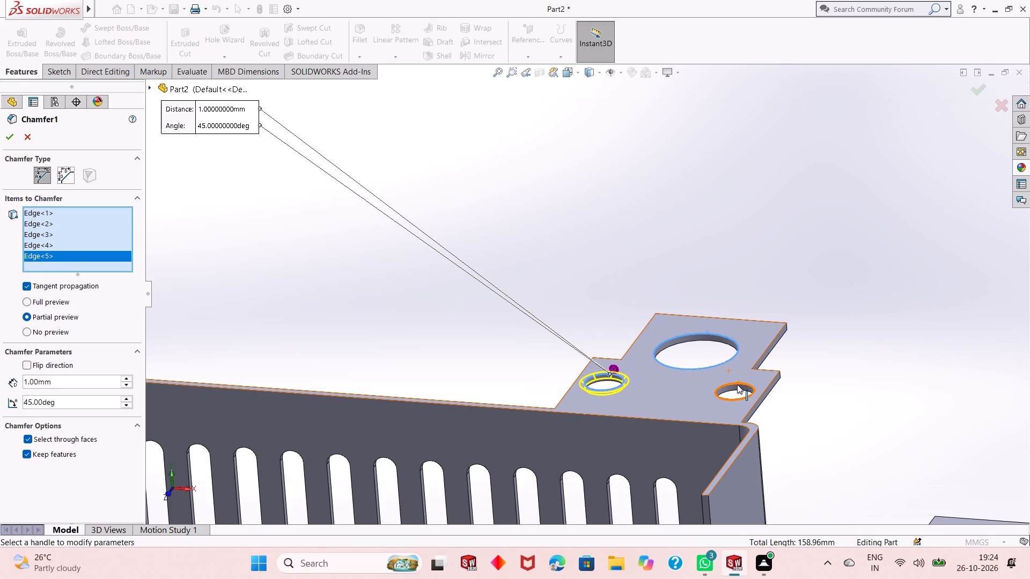
scroll(629, 407, "up", 5)
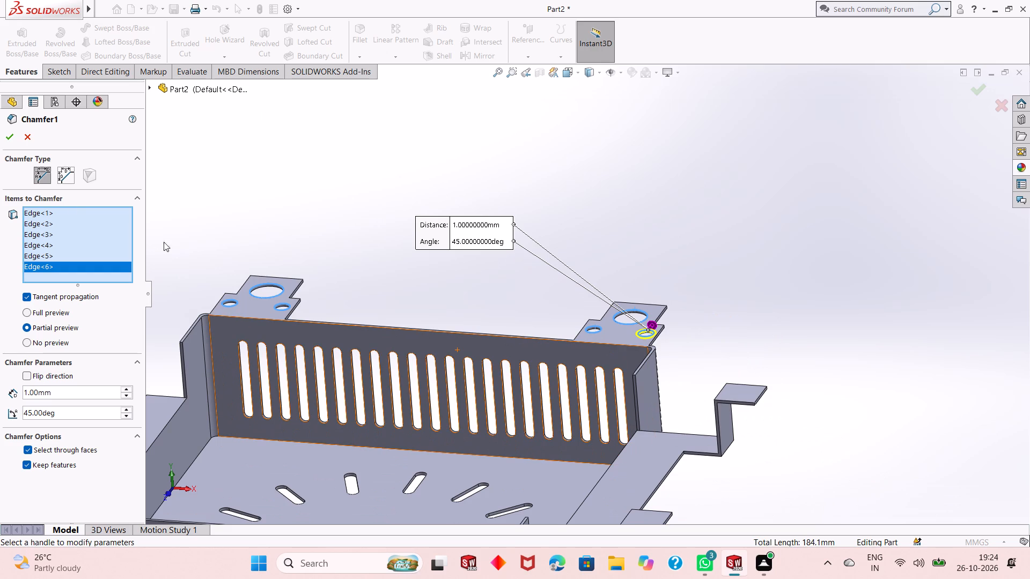
left_click(6, 137)
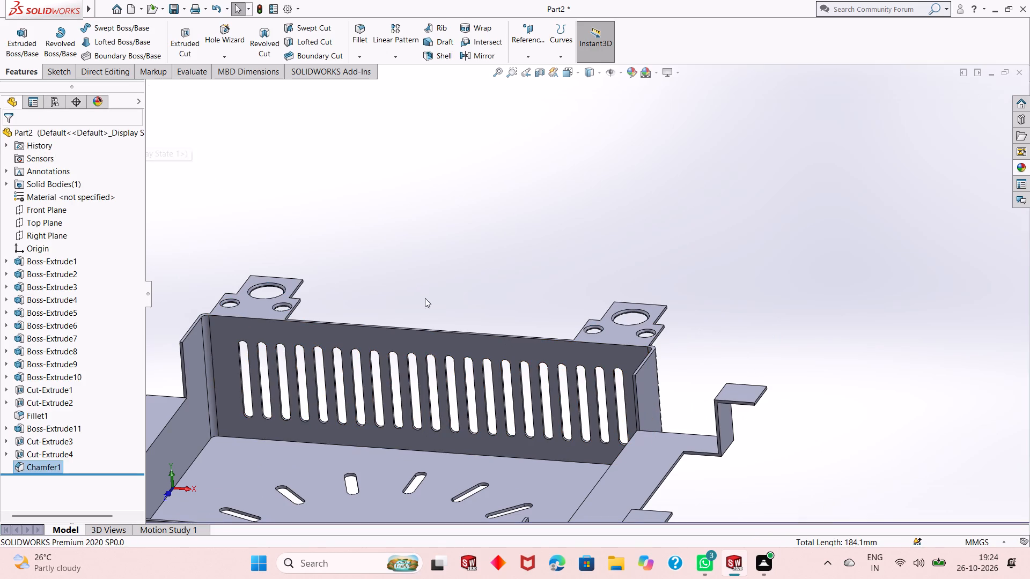
Reopen the chamfer and add both small hole edges and the large hole edge of the front wall's tab beside the single bracket arm.
scroll(469, 343, "up", 5)
scroll(465, 401, "down", 4)
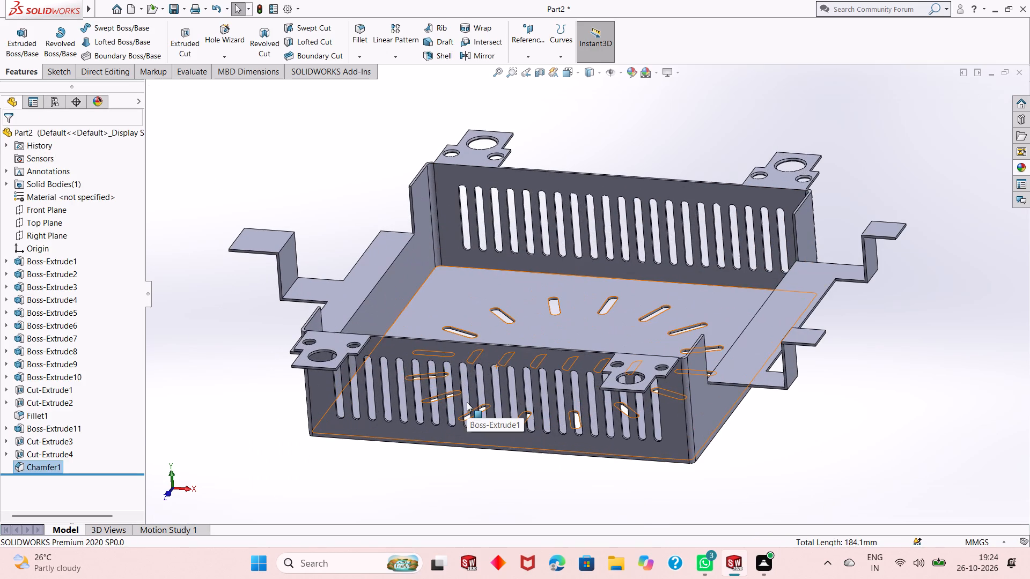
left_click(216, 323)
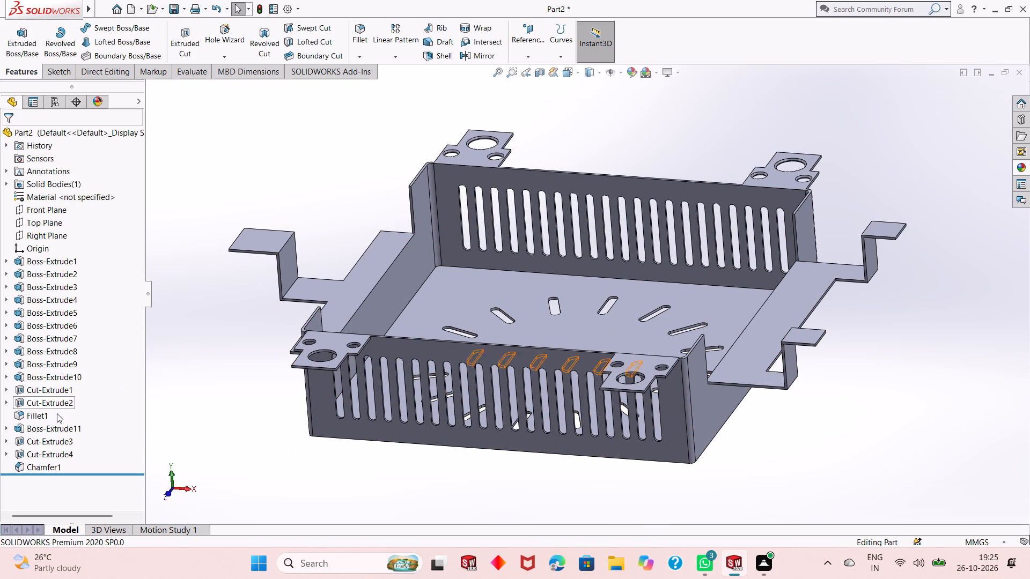
left_click(43, 463)
left_click(54, 430)
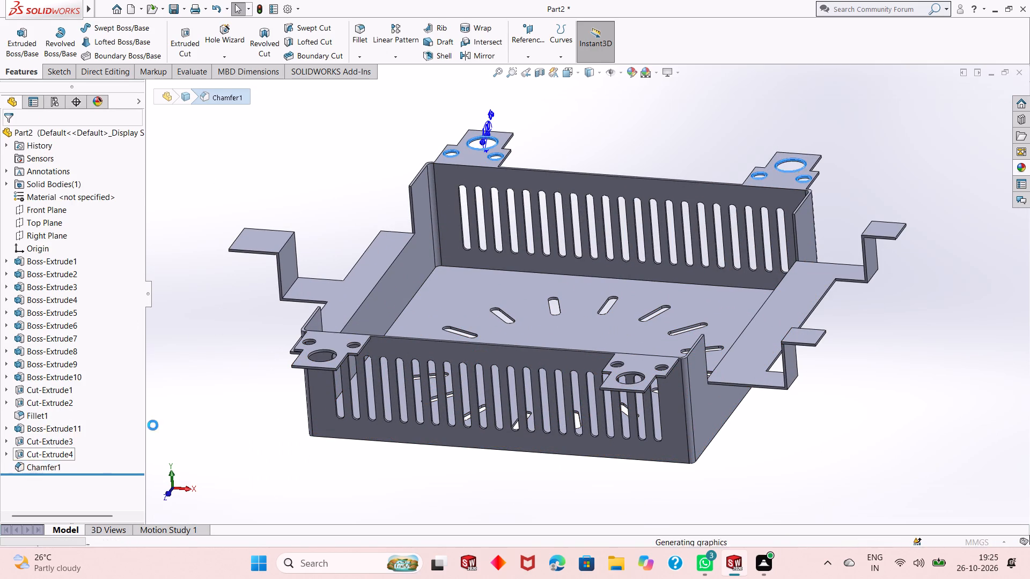
scroll(337, 330, "down", 8)
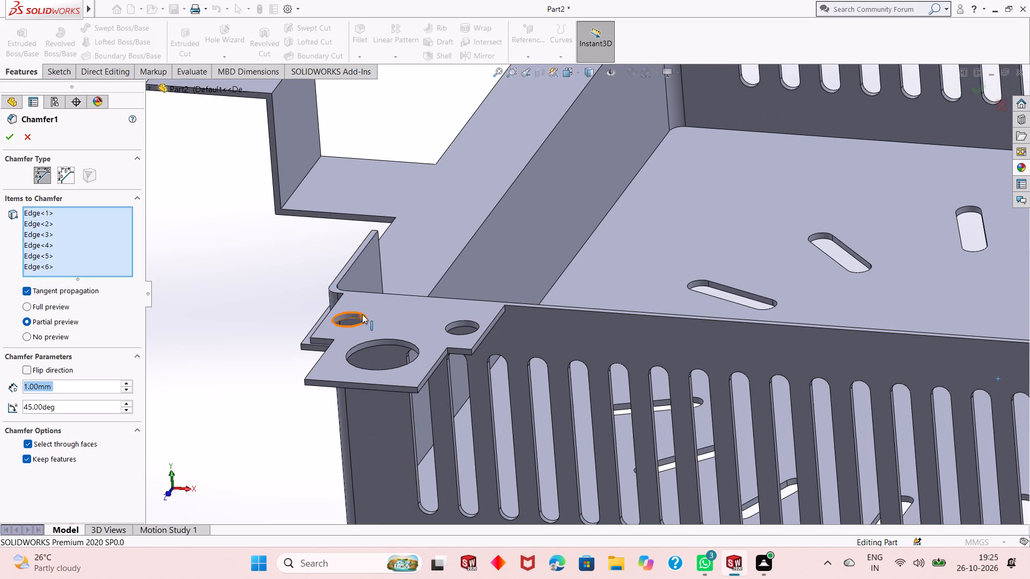
left_click(363, 313)
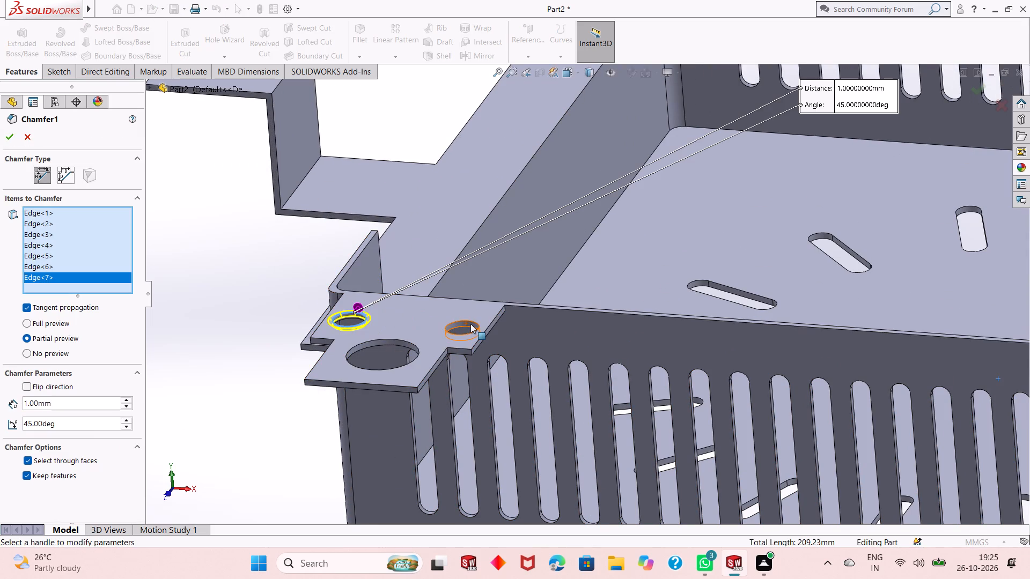
left_click(472, 319)
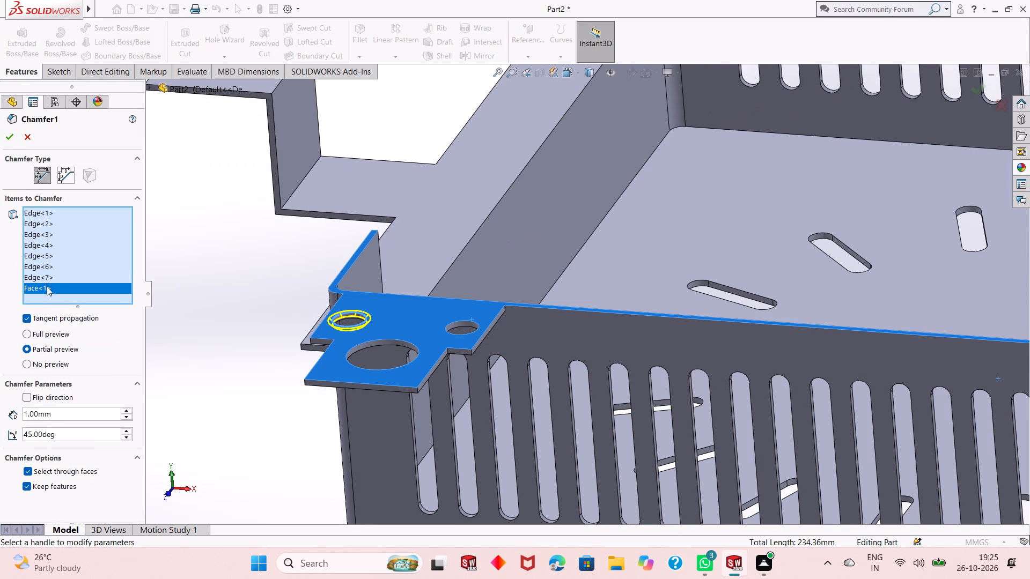
right_click(39, 283)
right_click(26, 285)
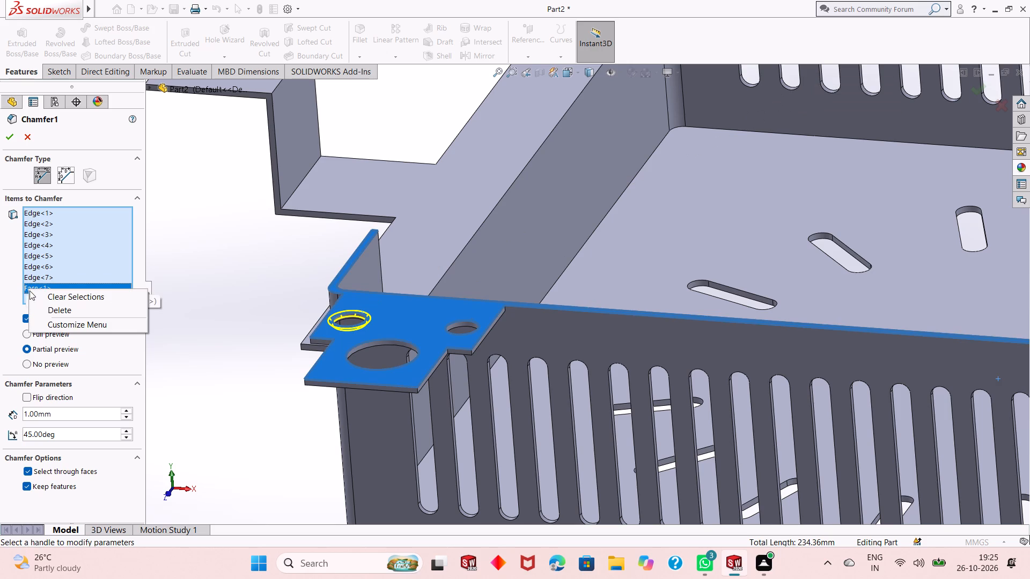
left_click(56, 309)
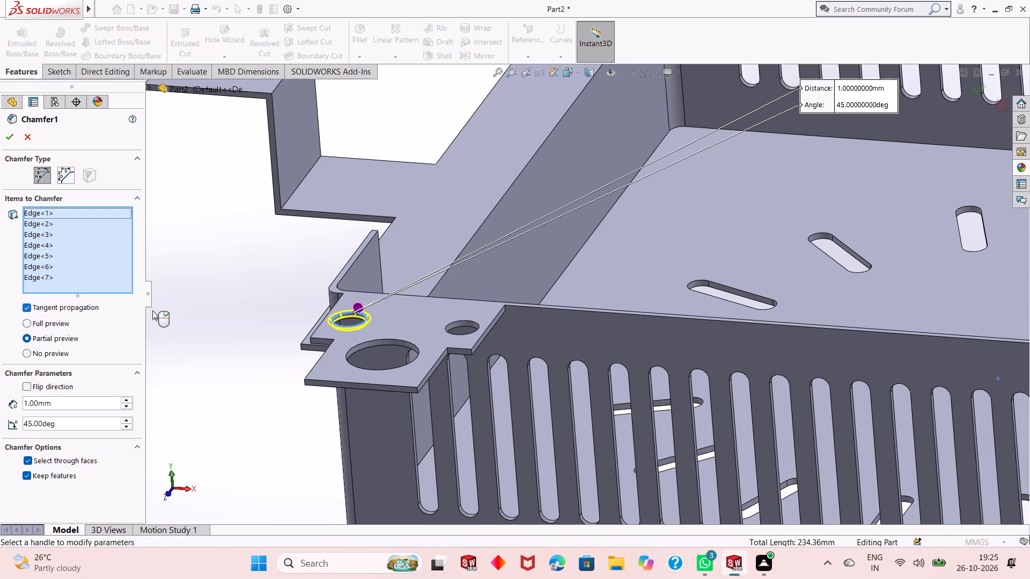
left_click(452, 322)
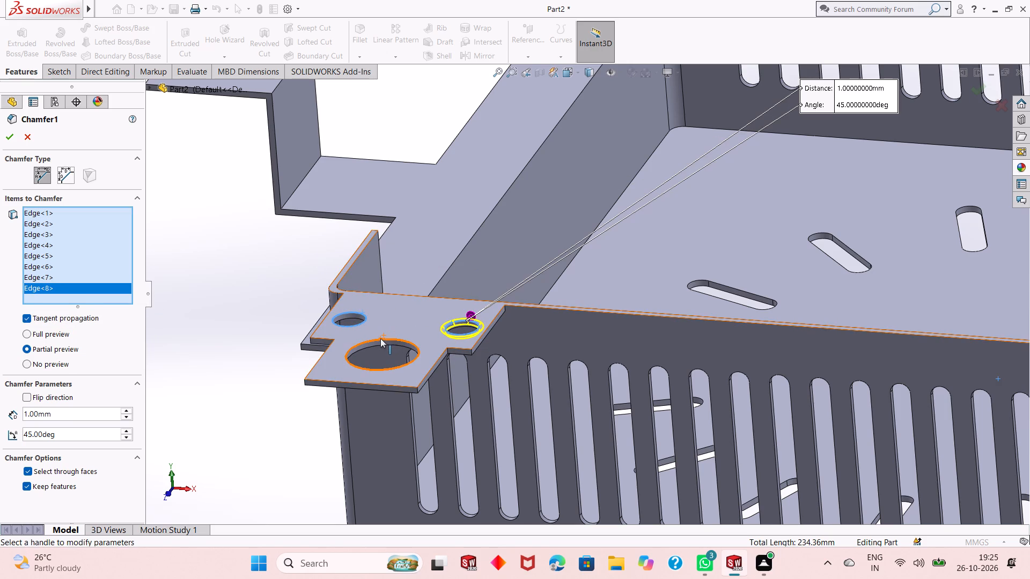
left_click(379, 339)
Add the three hole edges of the front wall's other mounting tab to the 1 mm, 45-degree chamfer and apply it.
scroll(459, 340, "up", 5)
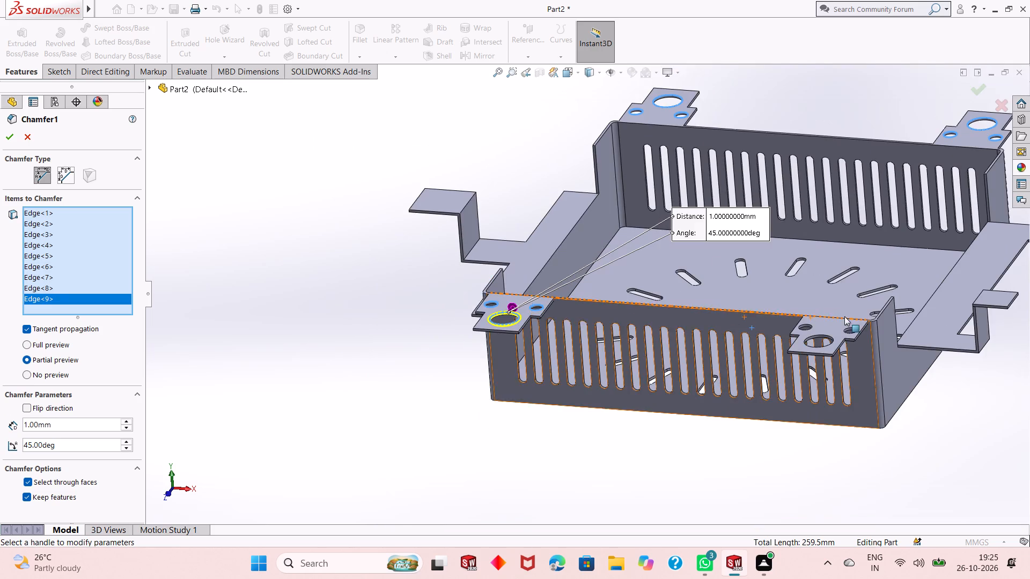
scroll(846, 316, "down", 7)
left_click(712, 328)
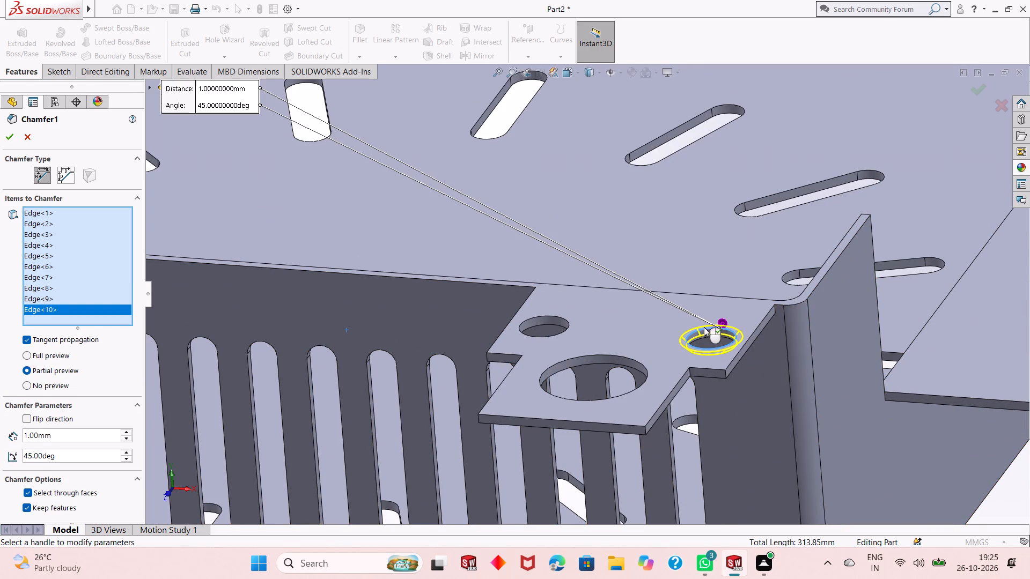
left_click(541, 316)
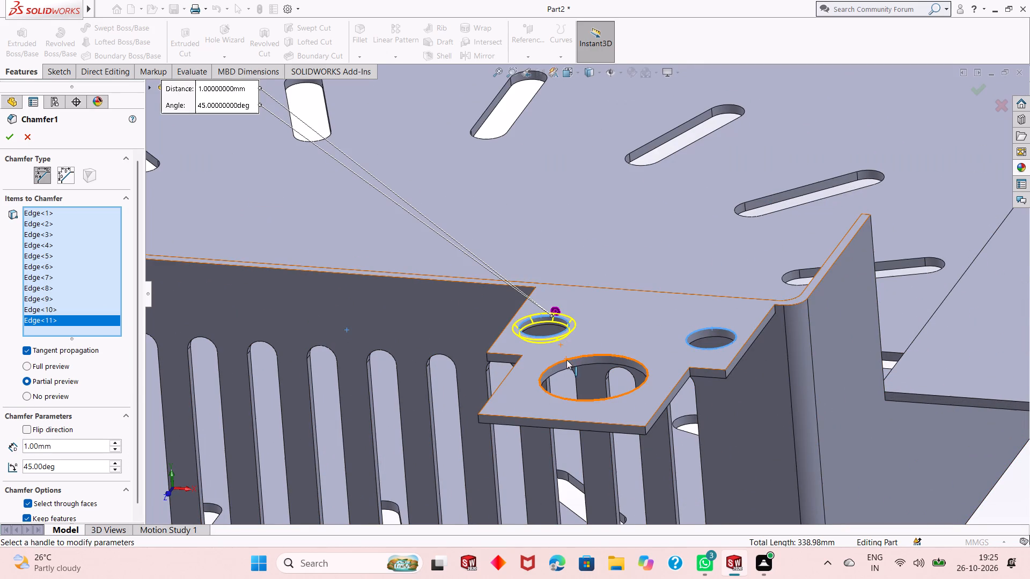
left_click(568, 360)
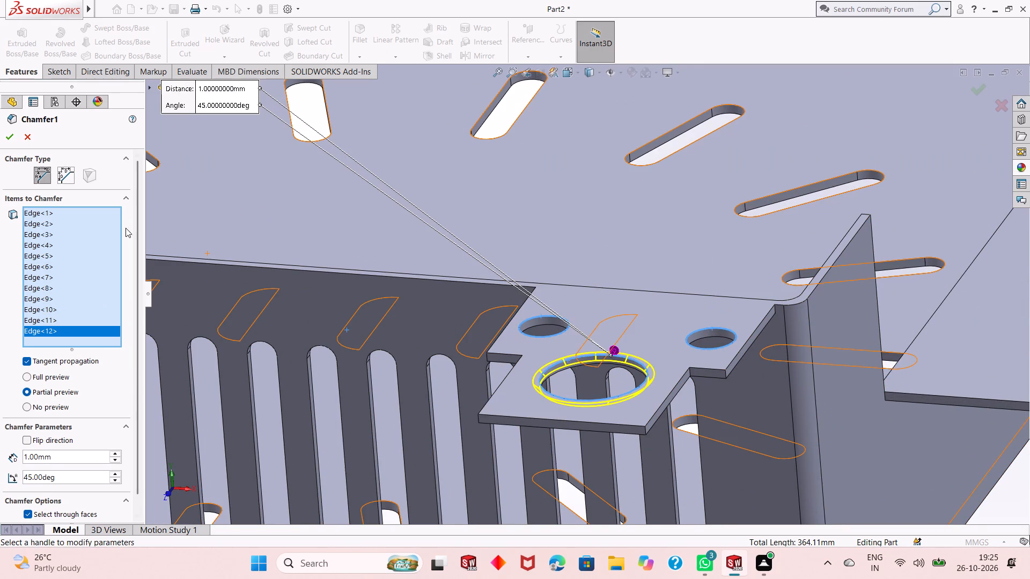
left_click(13, 140)
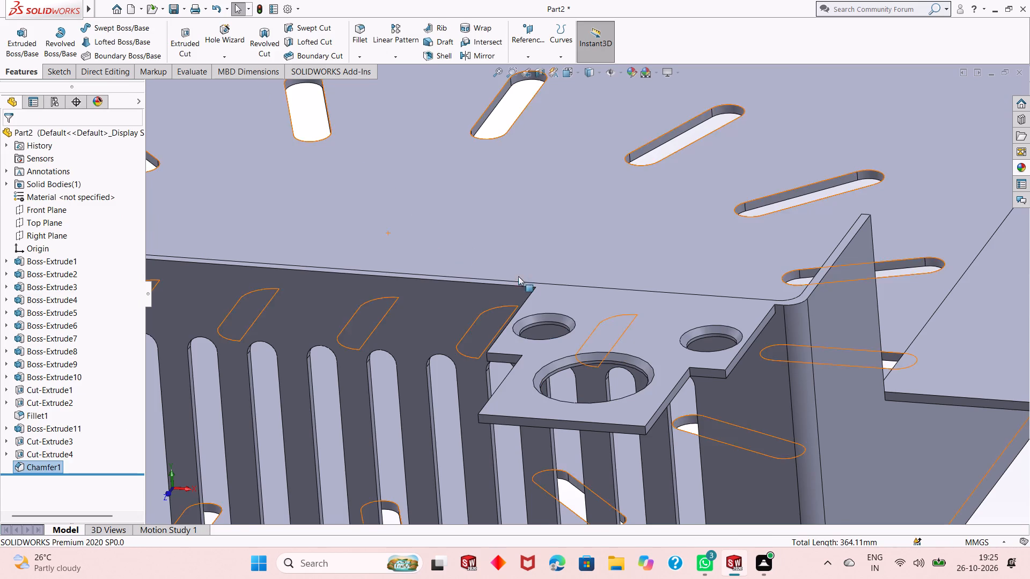
Start a sketch on the top face of the single bracket arm's raised end, viewed face-on.
scroll(524, 286, "up", 9)
scroll(523, 138, "down", 1)
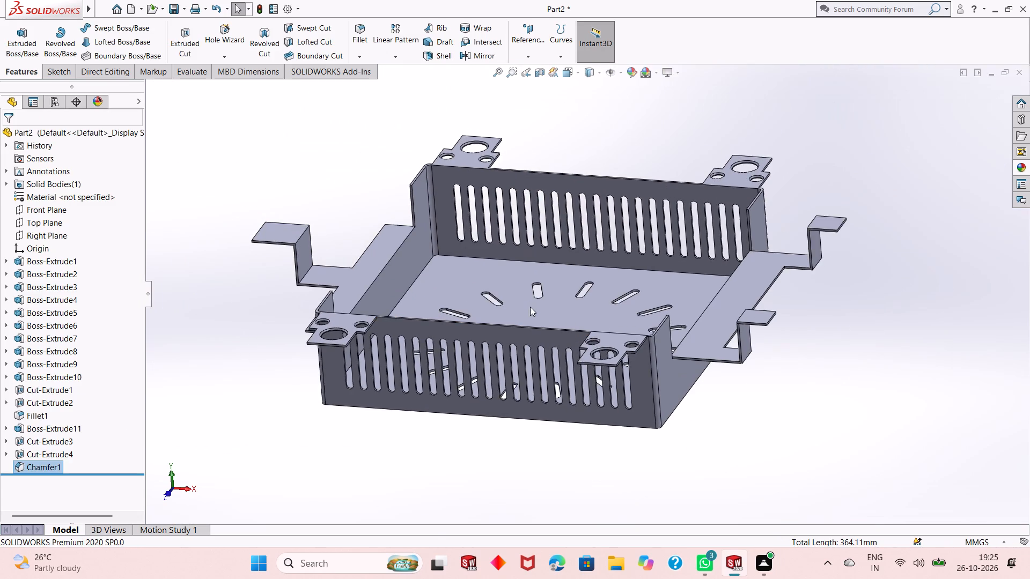
scroll(530, 307, "up", 2)
middle_click_drag(530, 308, 543, 268)
middle_click_drag(561, 251, 563, 298)
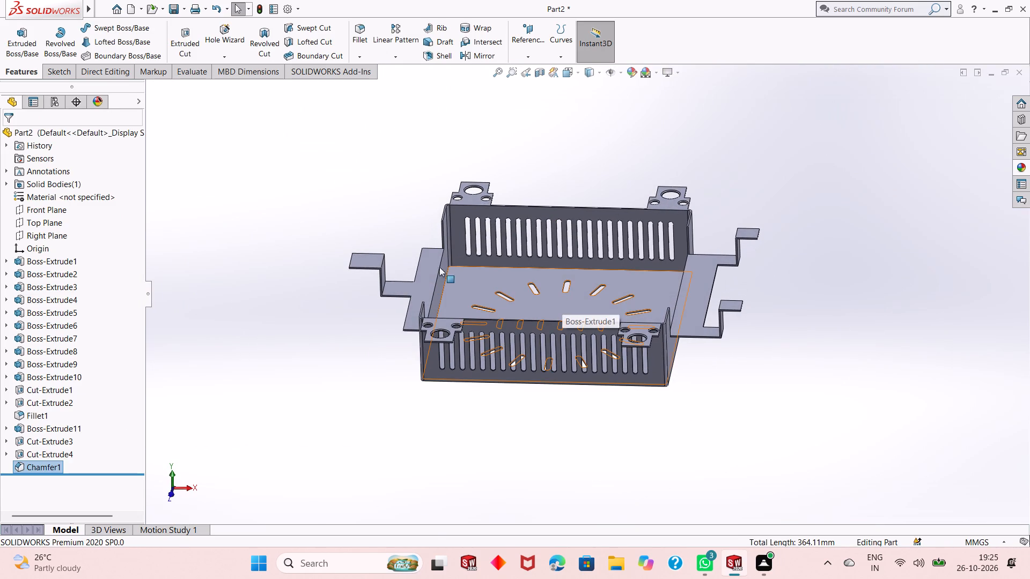
left_click(370, 258)
left_click(420, 229)
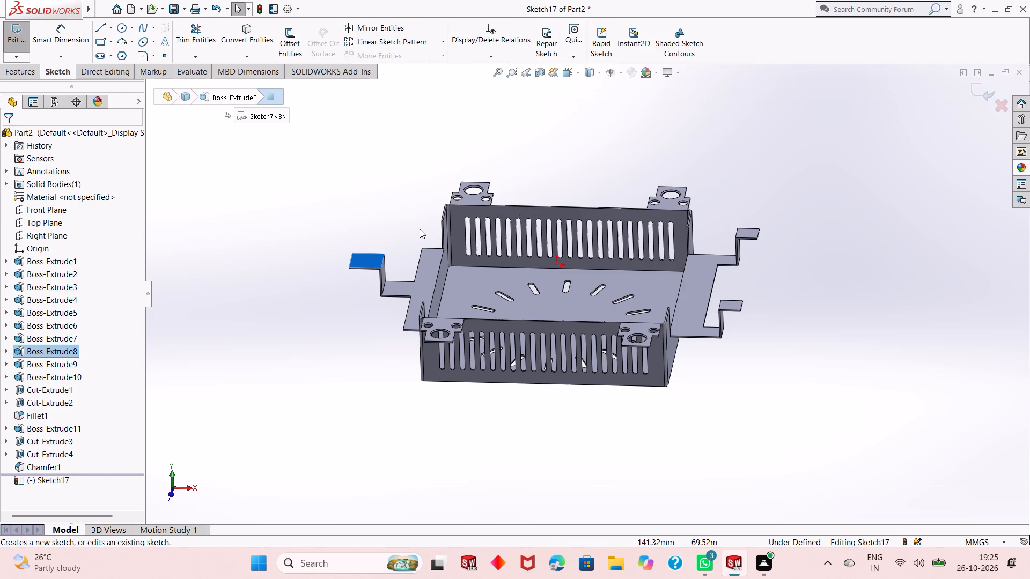
key("ctrl+8")
left_click(415, 241)
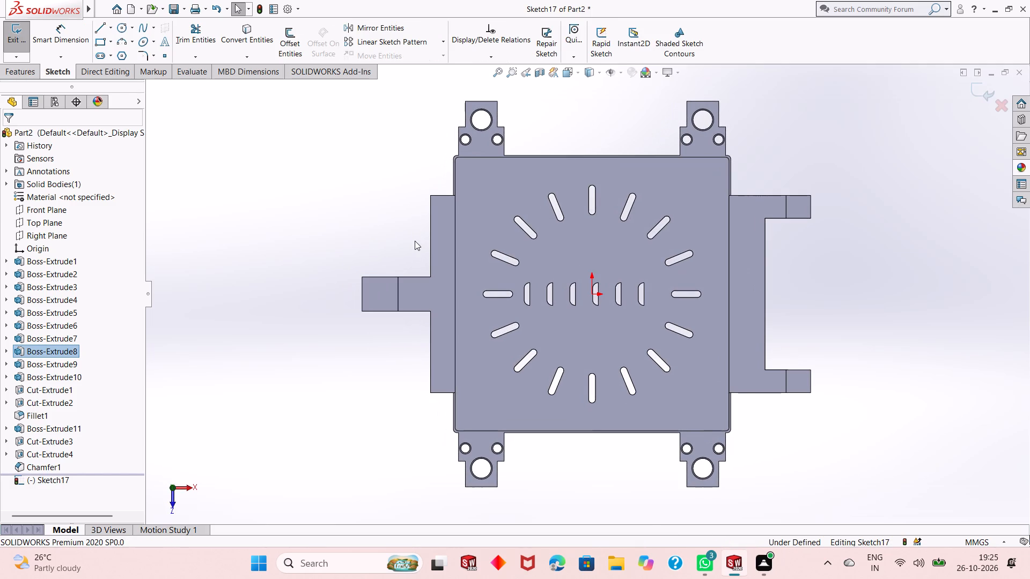
Sketch two circles, about 7.2 mm and 7.8 mm in diameter, one above the other on the raised end.
left_click(121, 27)
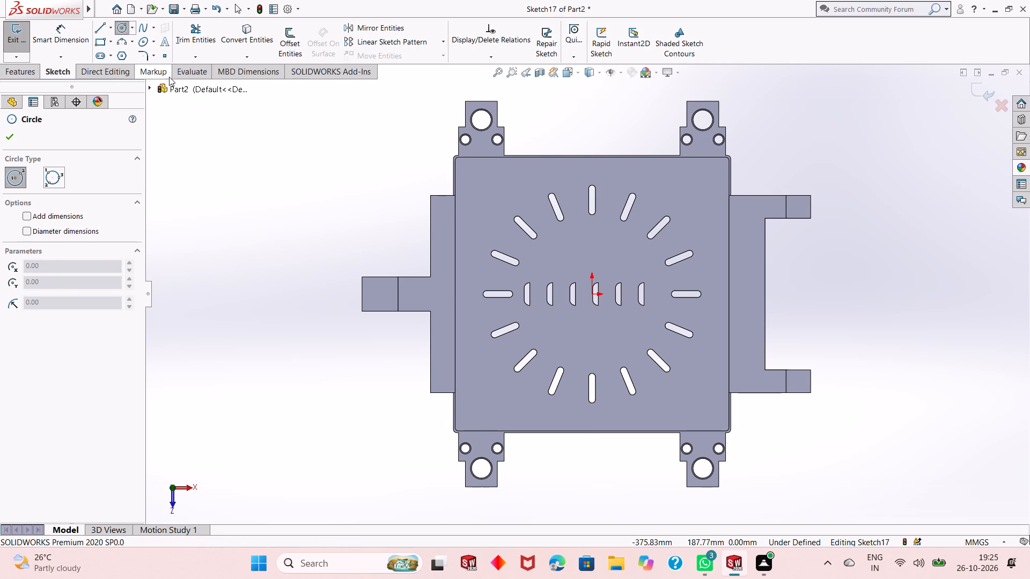
scroll(415, 326, "down", 4)
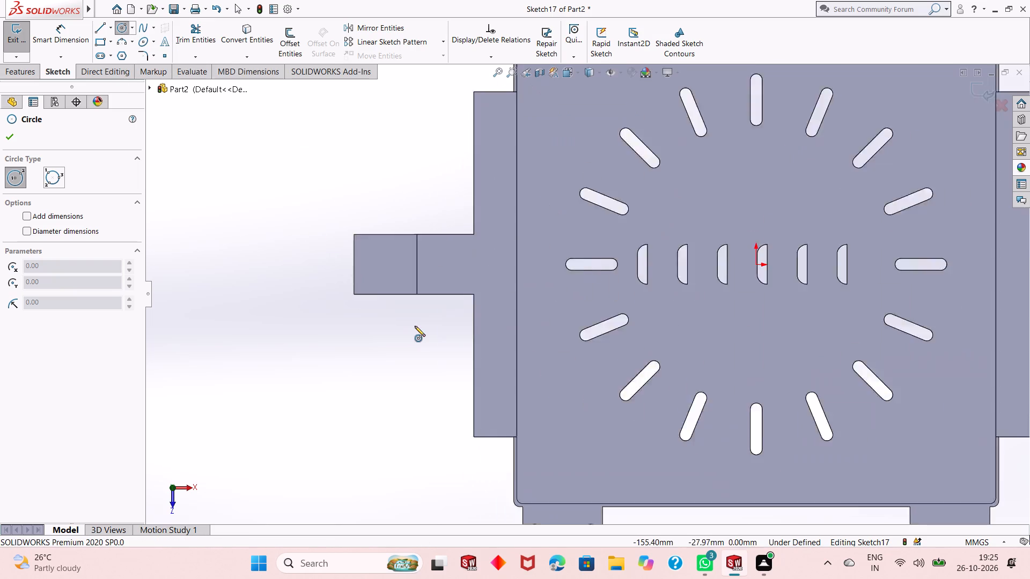
left_click(381, 238)
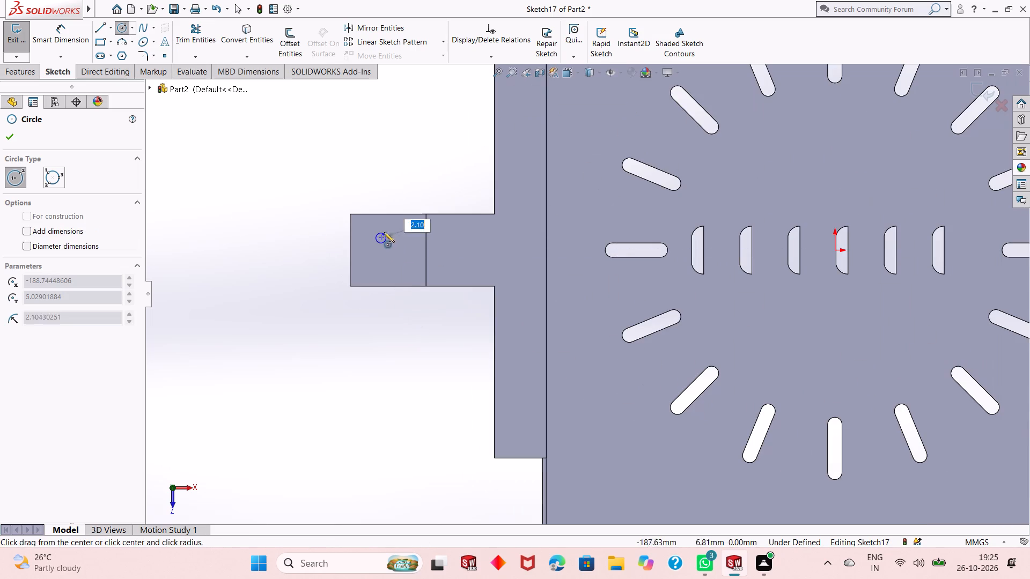
left_click(385, 231)
left_click(382, 266)
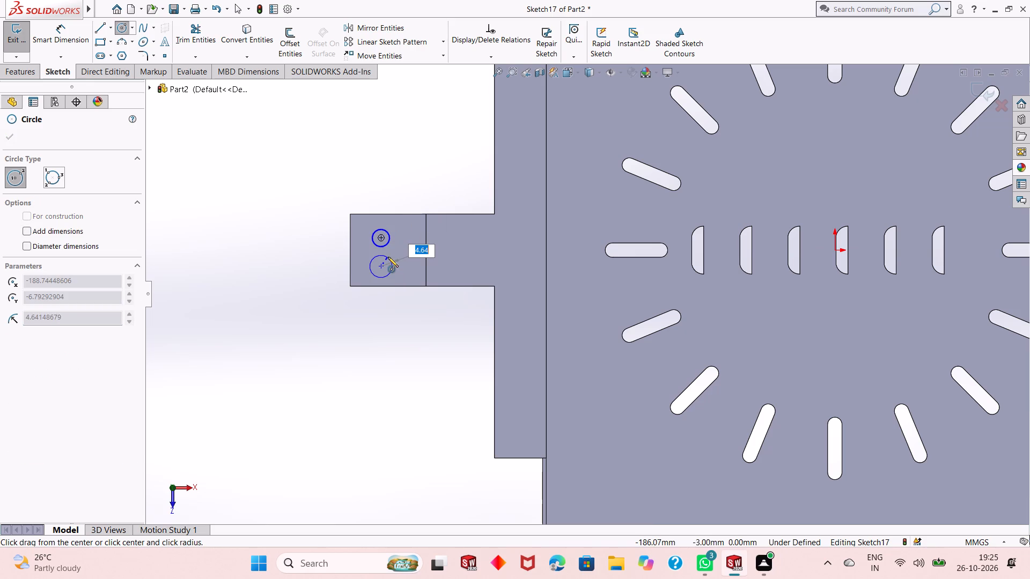
left_click(386, 258)
right_click(337, 138)
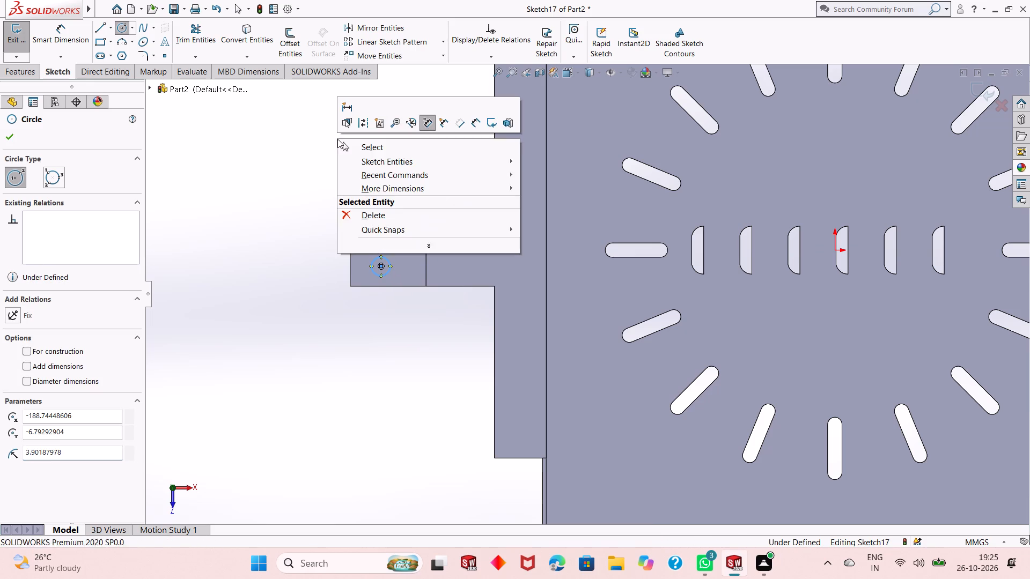
left_click(349, 145)
Dimension the upper circle's diameter at 3 mm and correct it to 6 mm.
left_click(76, 40)
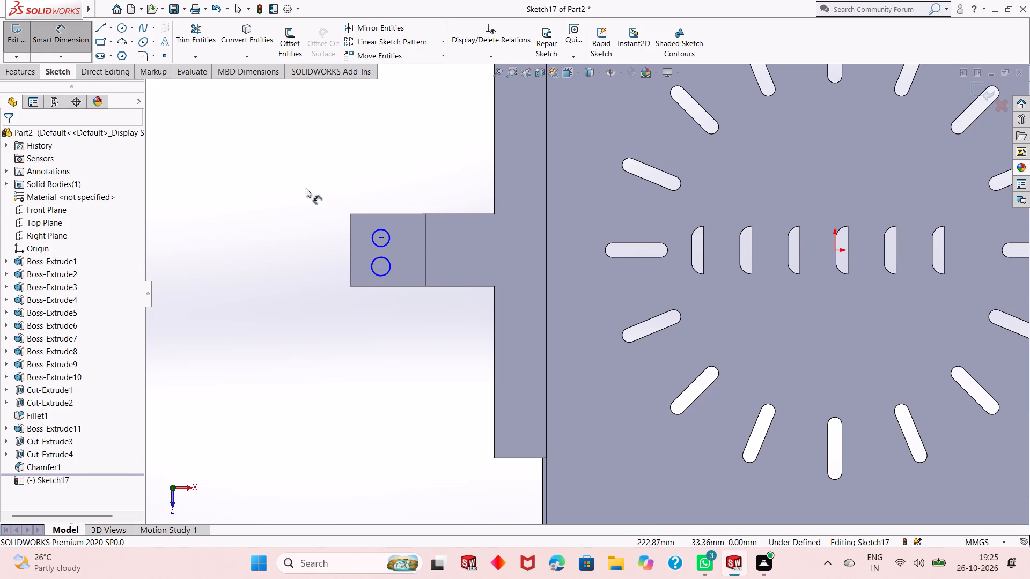
left_click(381, 228)
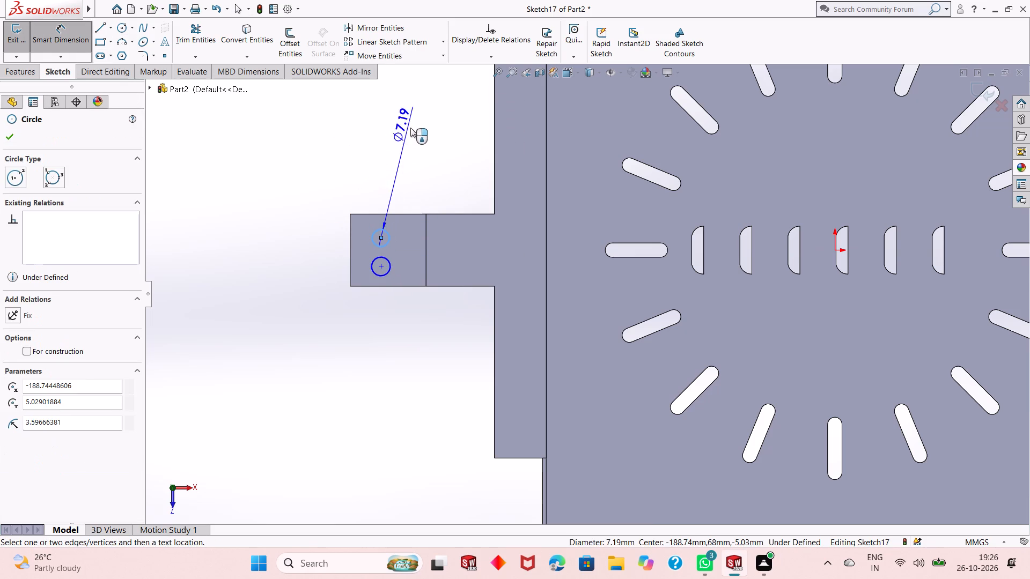
left_click(415, 129)
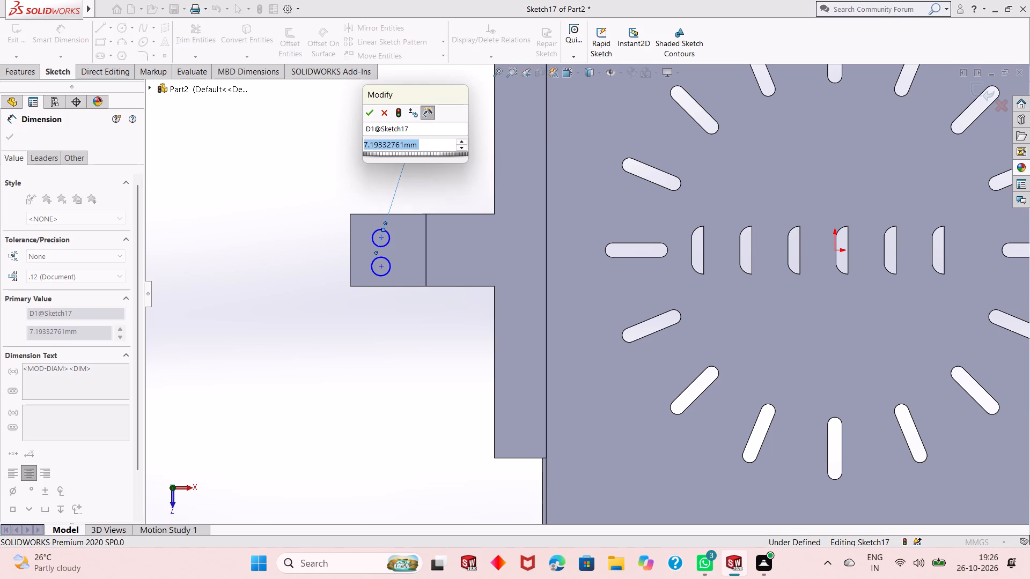
key("3")
key("Return")
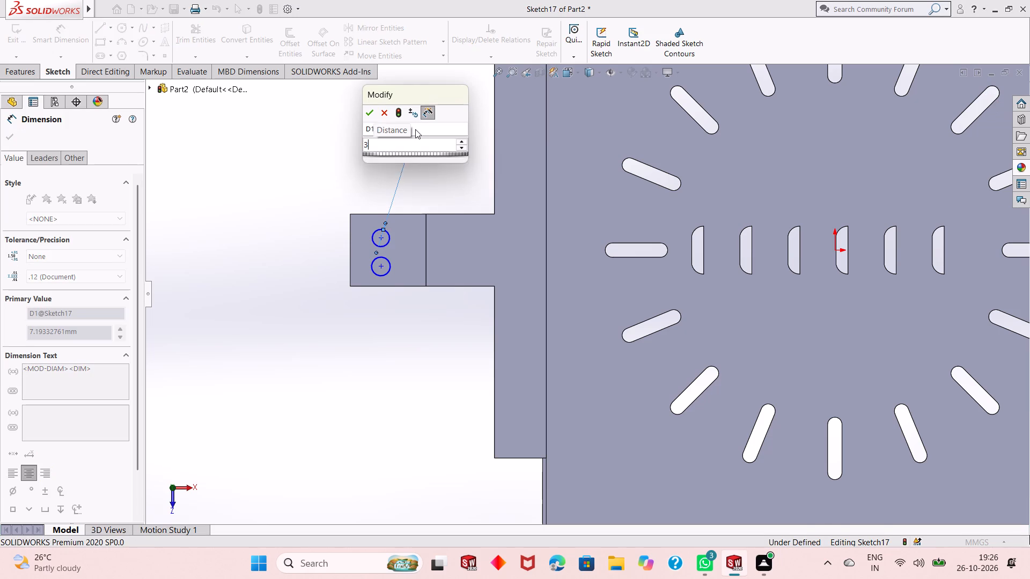
double_click(414, 123)
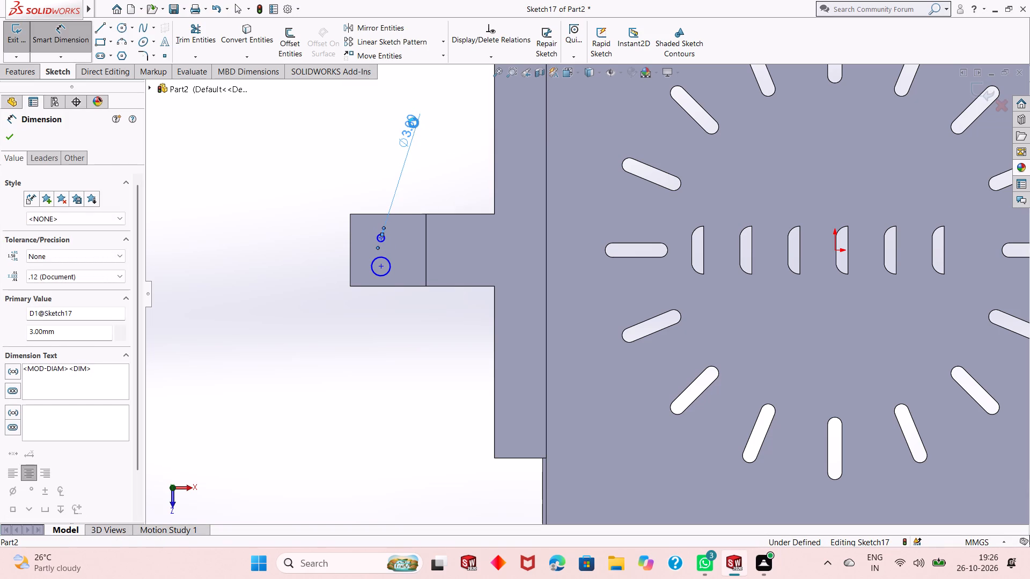
key("6")
key("Return")
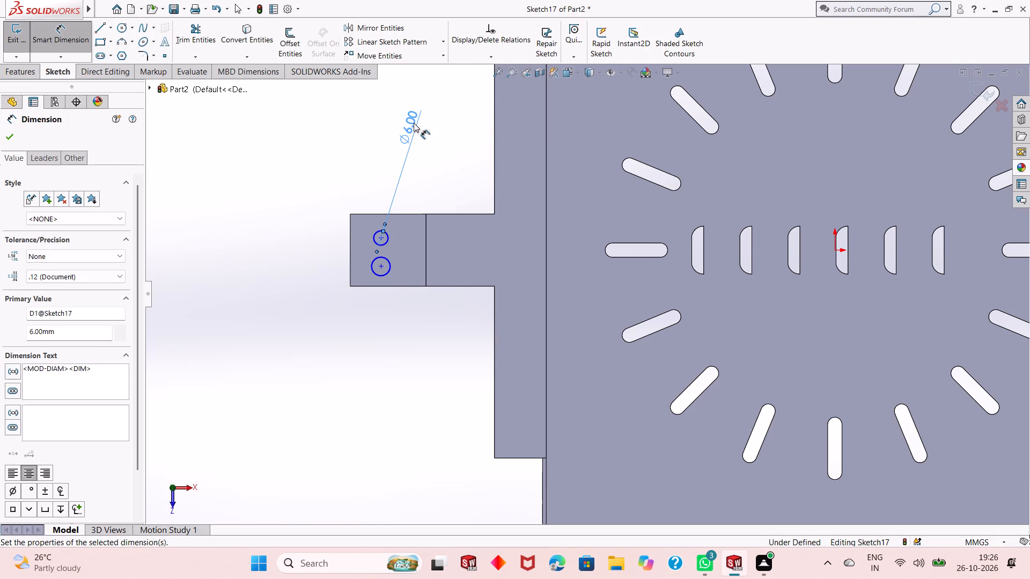
key("Escape")
key("Escape")
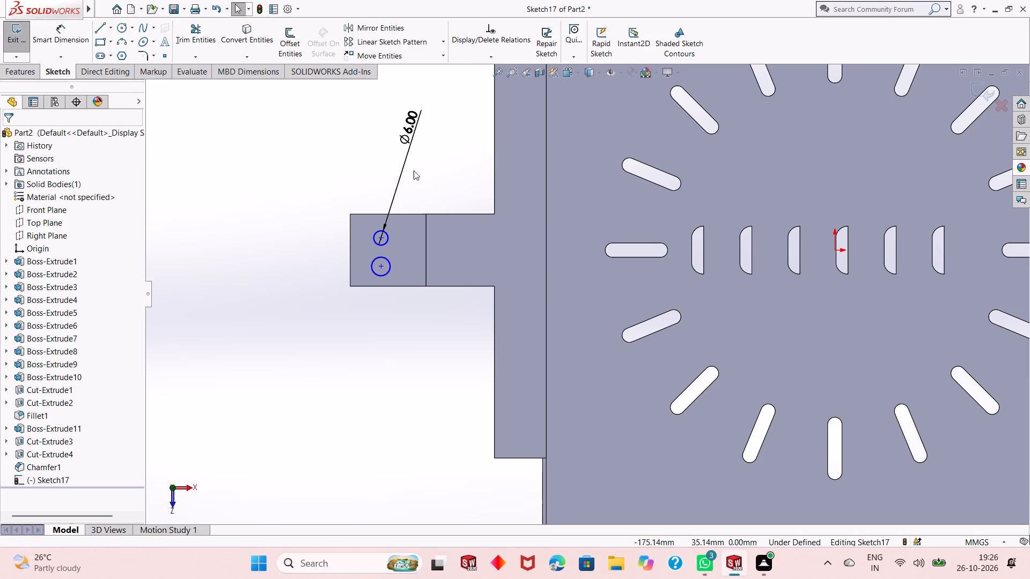
Add an Equal relation between the two circles on the raised end.
left_click(387, 244)
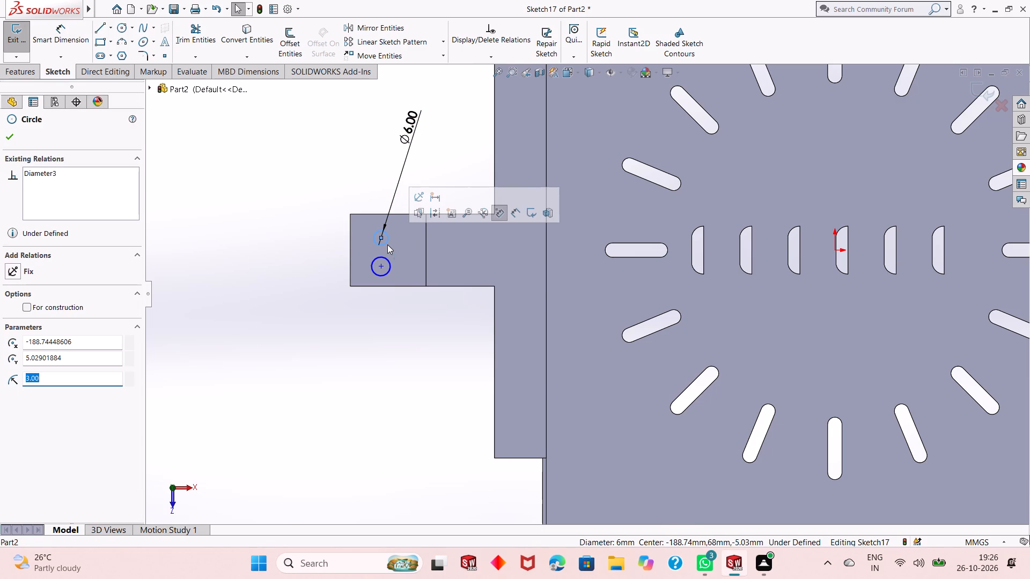
left_click(387, 258, "ctrl")
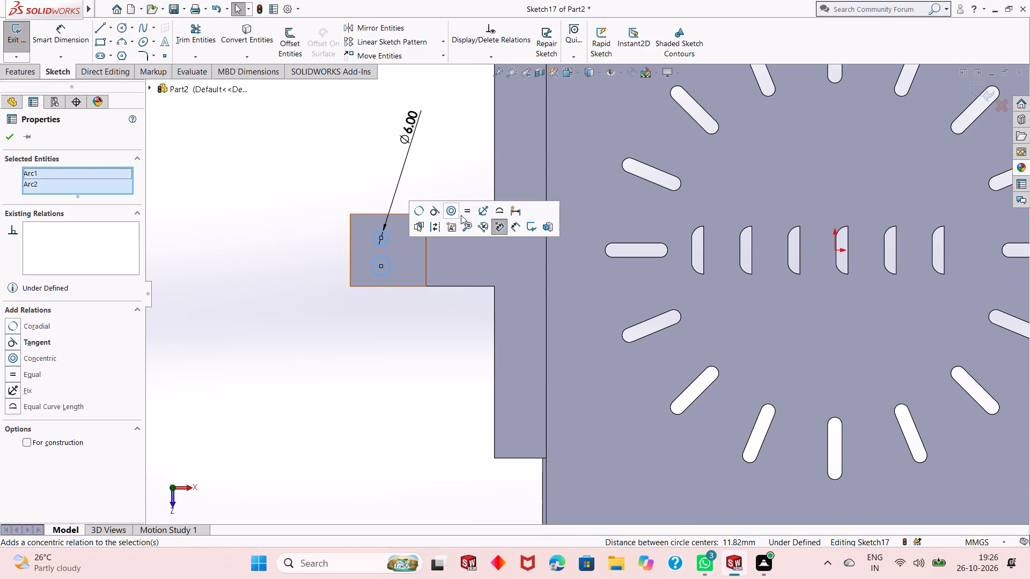
left_click(466, 215)
left_click(12, 136)
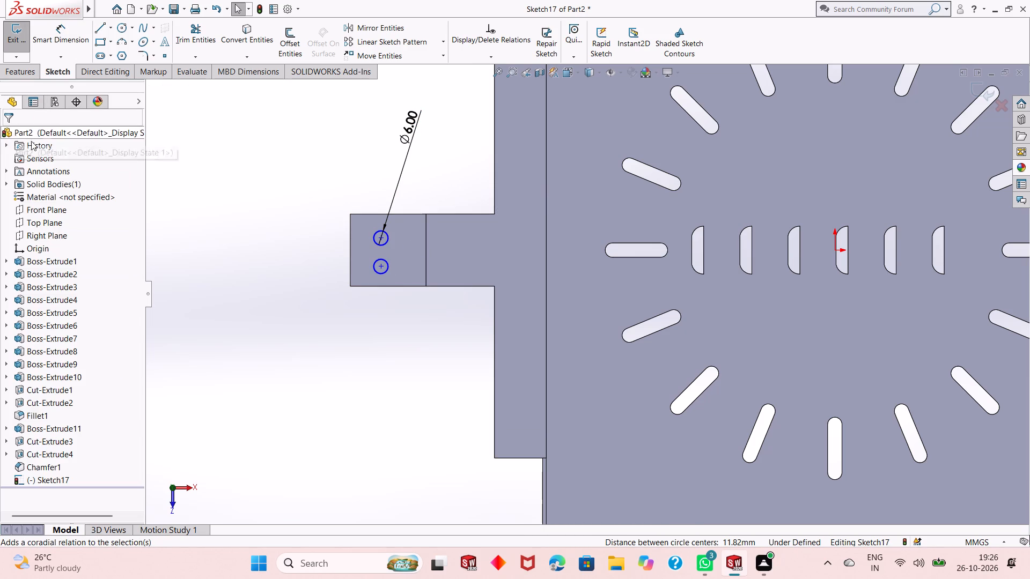
Add a Vertical relation between the center points of the two circles.
scroll(406, 265, "down", 4)
left_click(400, 215)
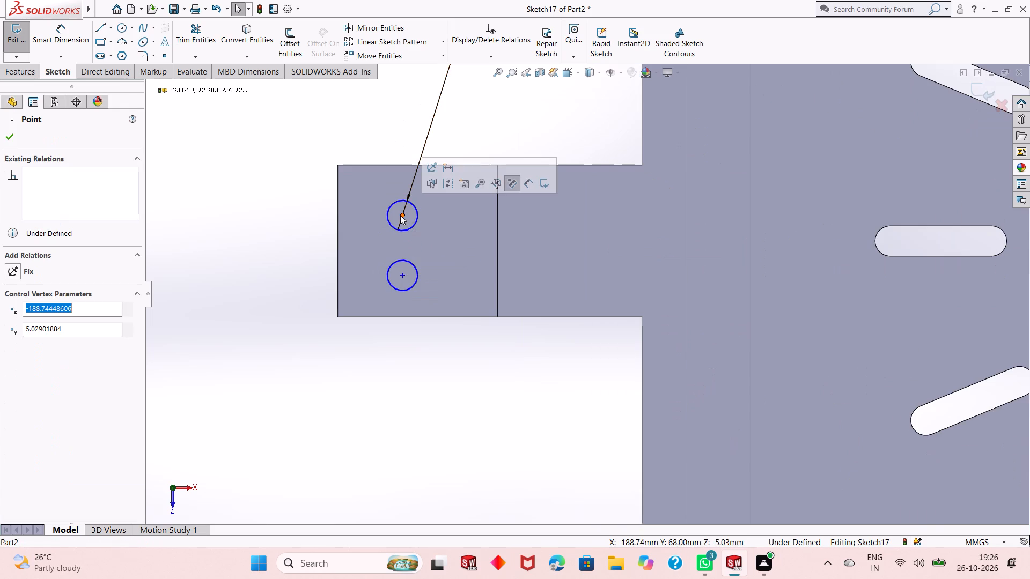
left_click(402, 273, "ctrl")
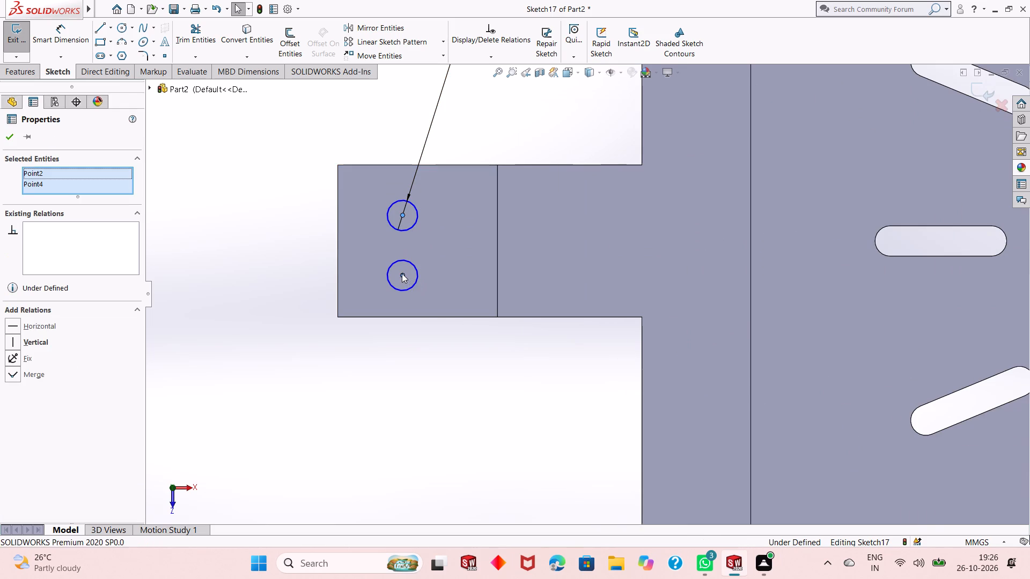
left_click(448, 228)
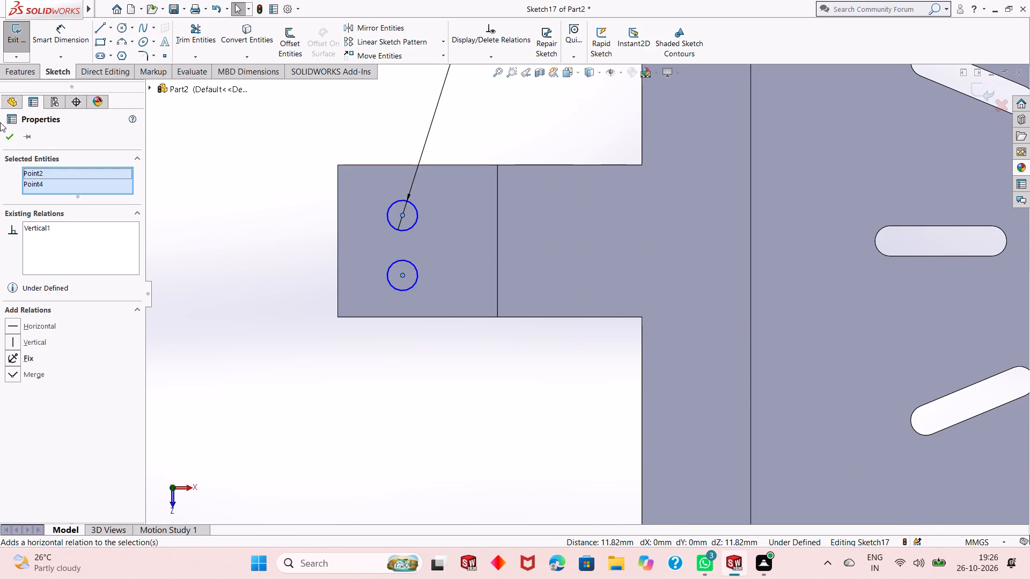
left_click(9, 135)
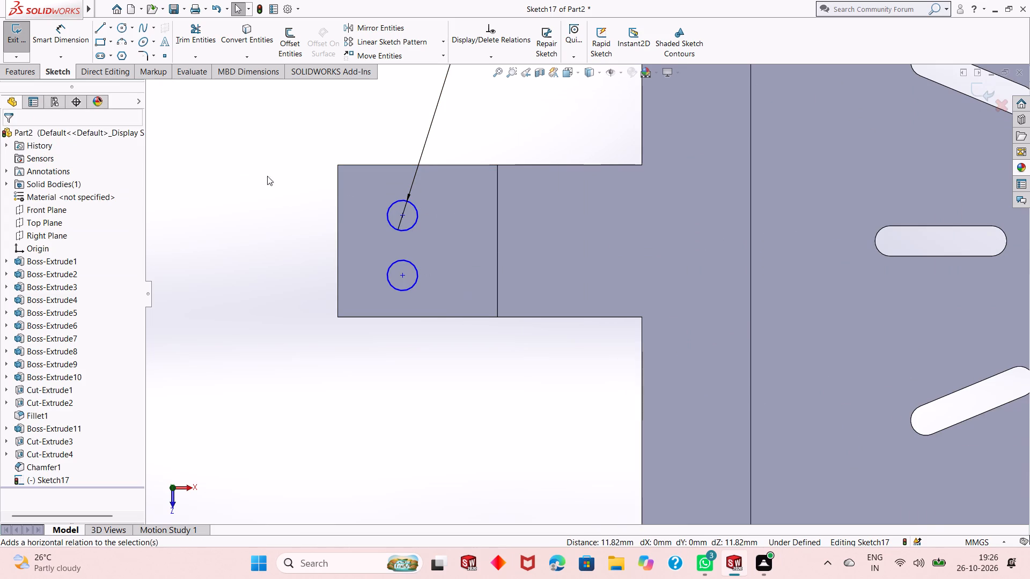
Dimension the upper circle's center 10 mm from the outer edge of the bracket arm's raised end.
left_click(76, 42)
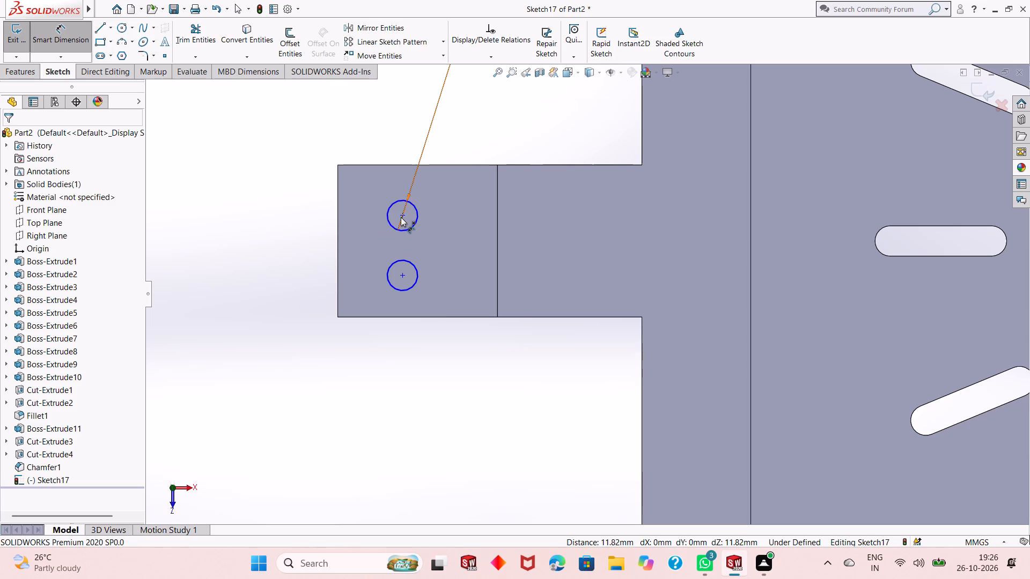
left_click(401, 217)
left_click(336, 223)
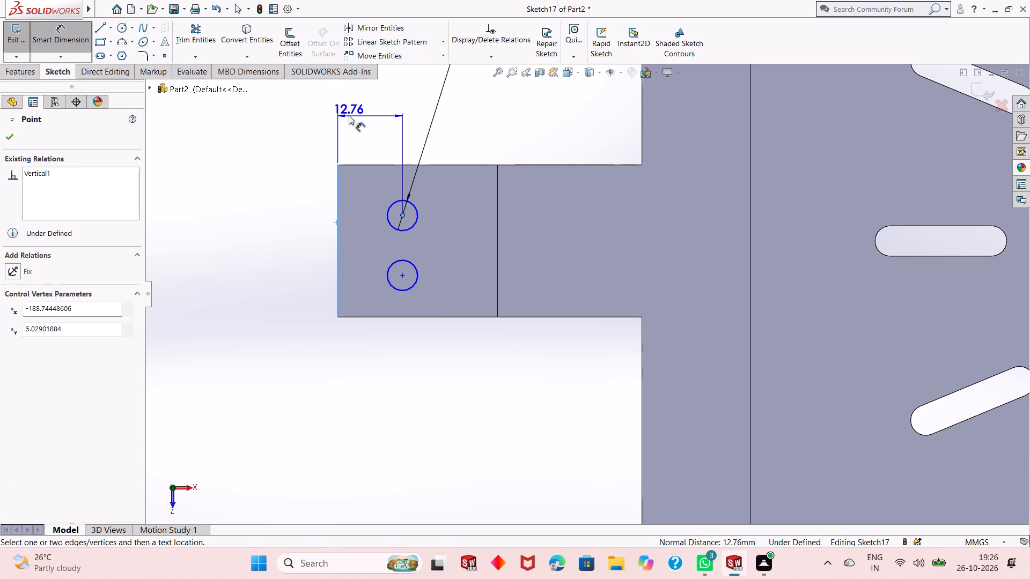
left_click(349, 115)
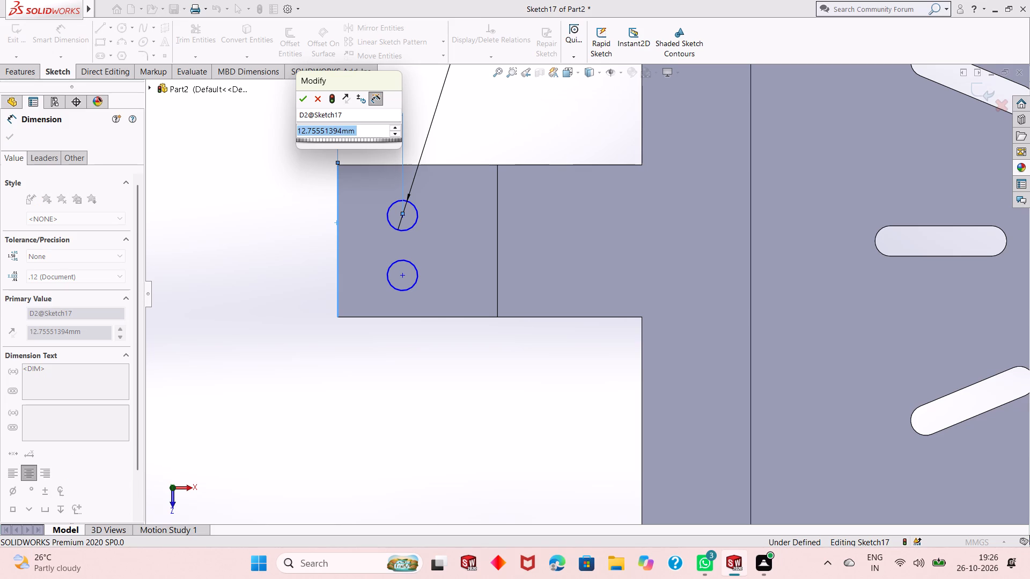
key("1")
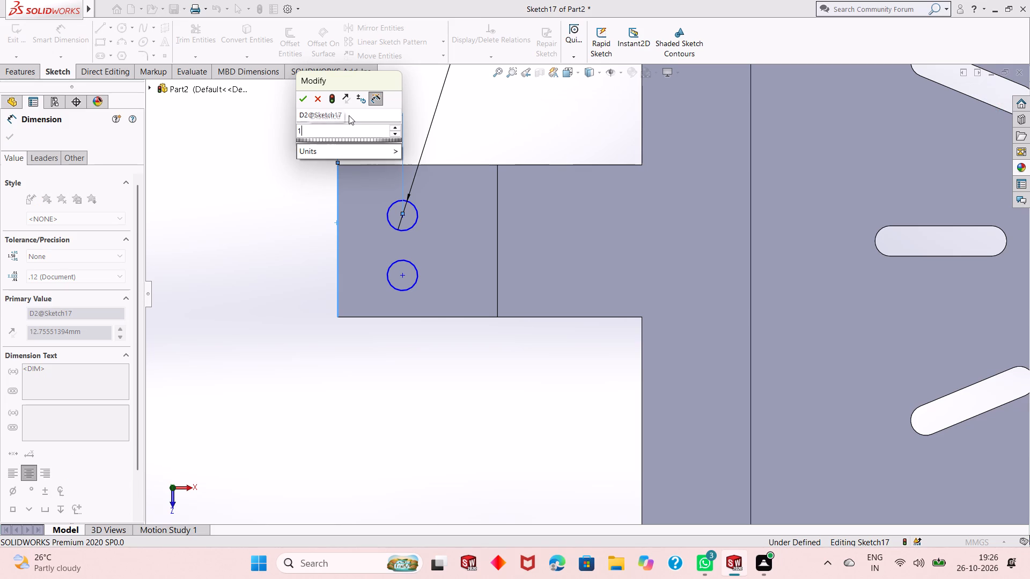
key("0")
key("Return")
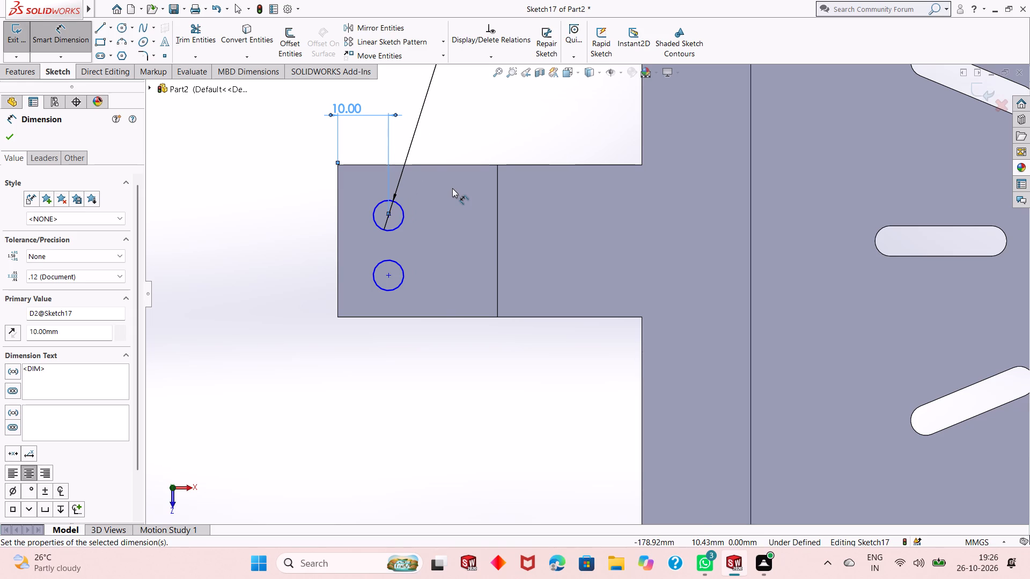
Dimension the spacing between the two circle centers as 8 mm.
scroll(452, 188, "up", 1)
scroll(452, 188, "down", 1)
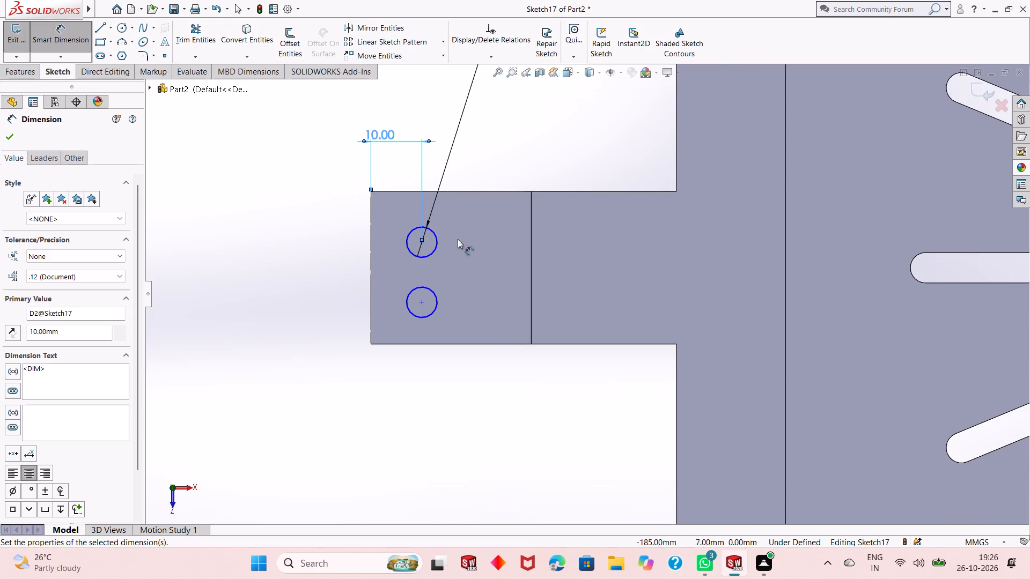
left_click(423, 245)
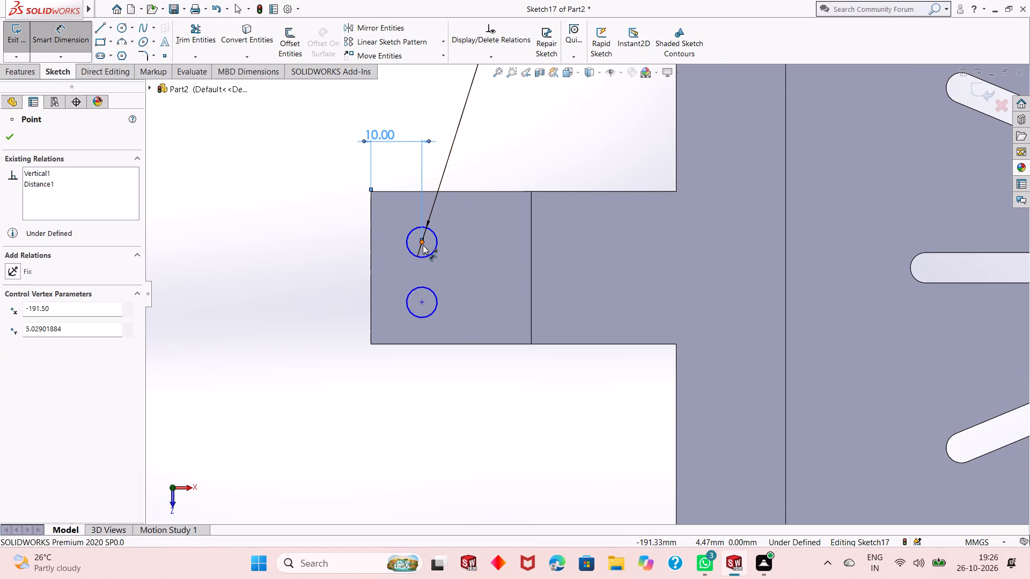
left_click(420, 301)
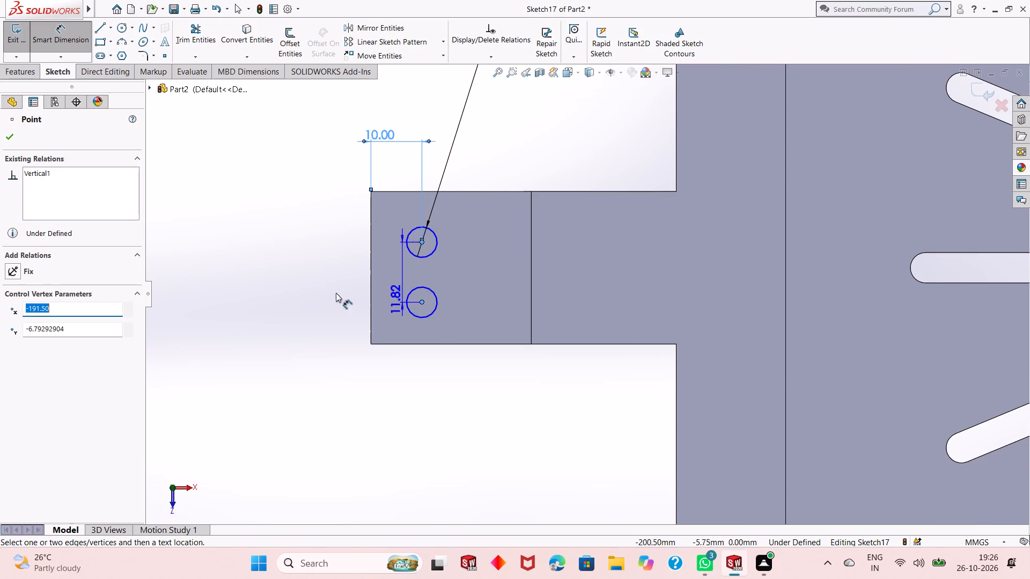
left_click(255, 293)
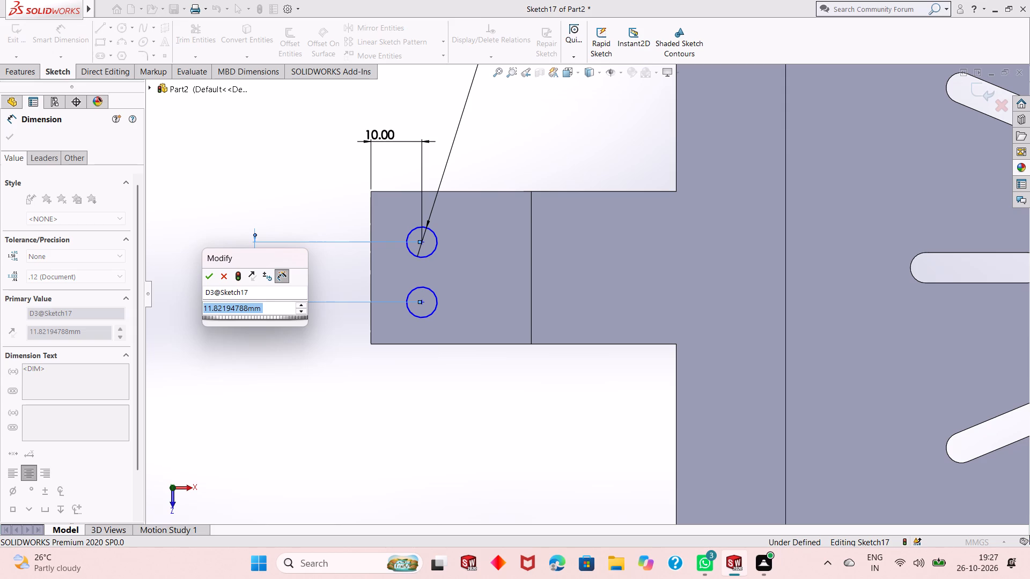
key("8")
key("Return")
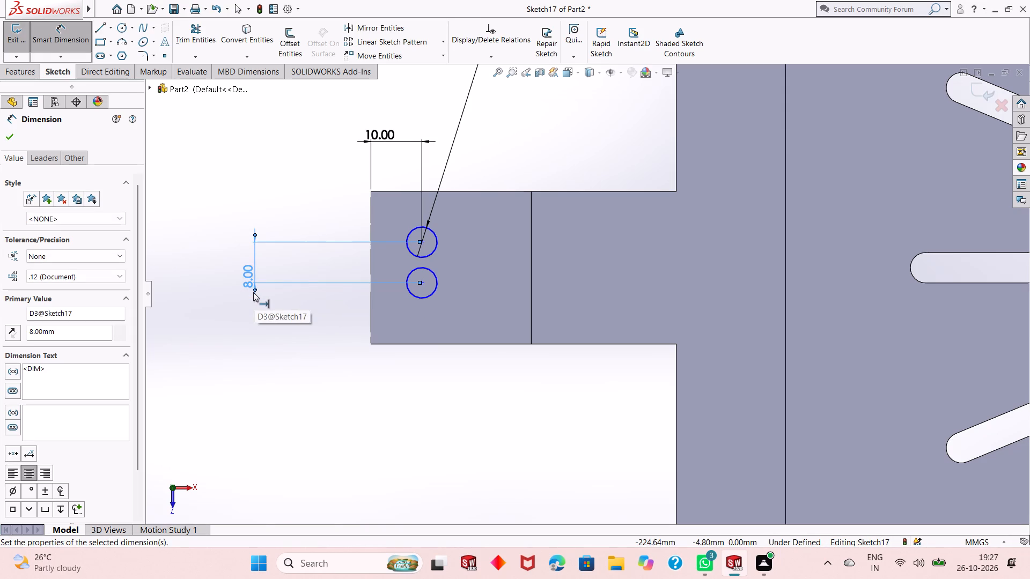
key("Escape")
key("Escape")
key("Escape")
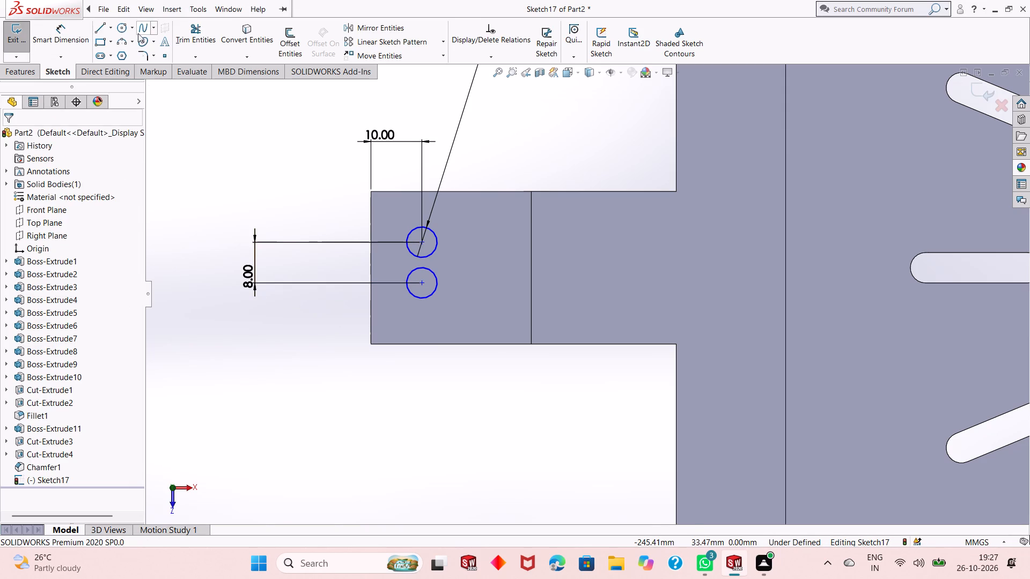
Sketch a short horizontal construction line inward from the midpoint of the outer edge of the single arm's raised end.
left_click(111, 33)
left_click(113, 55)
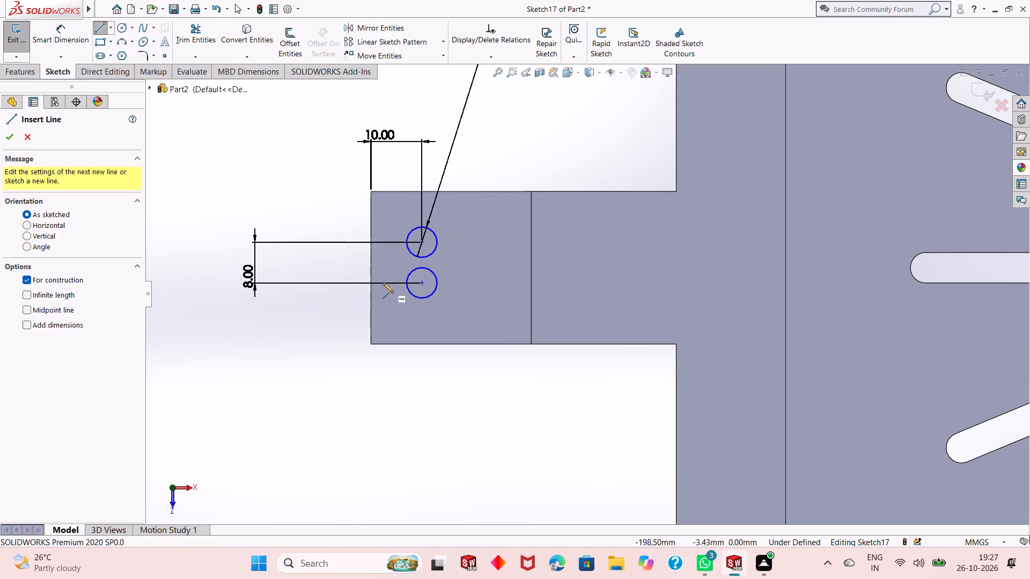
left_click(369, 268)
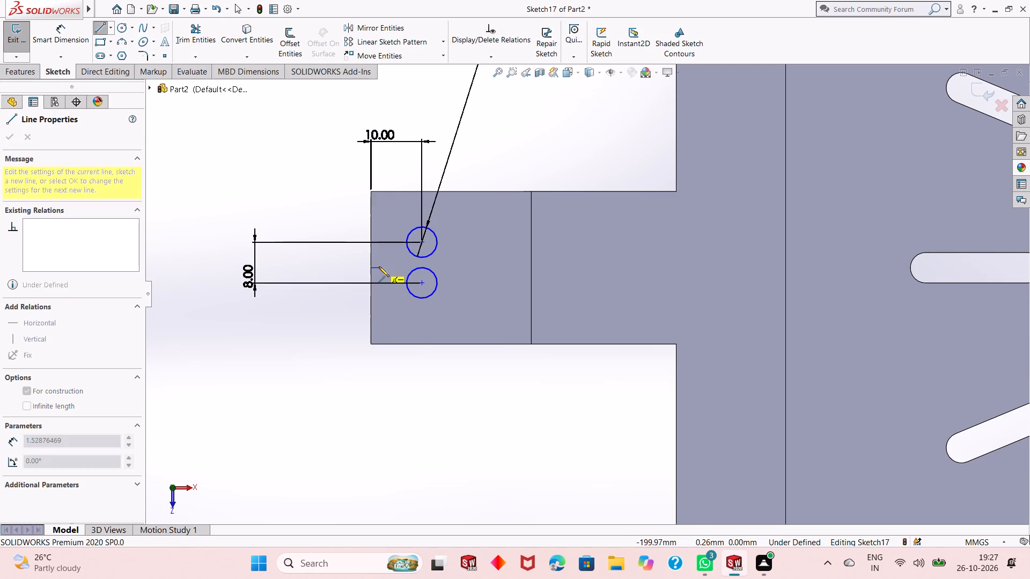
left_click(387, 265)
right_click(387, 265)
left_click(398, 271)
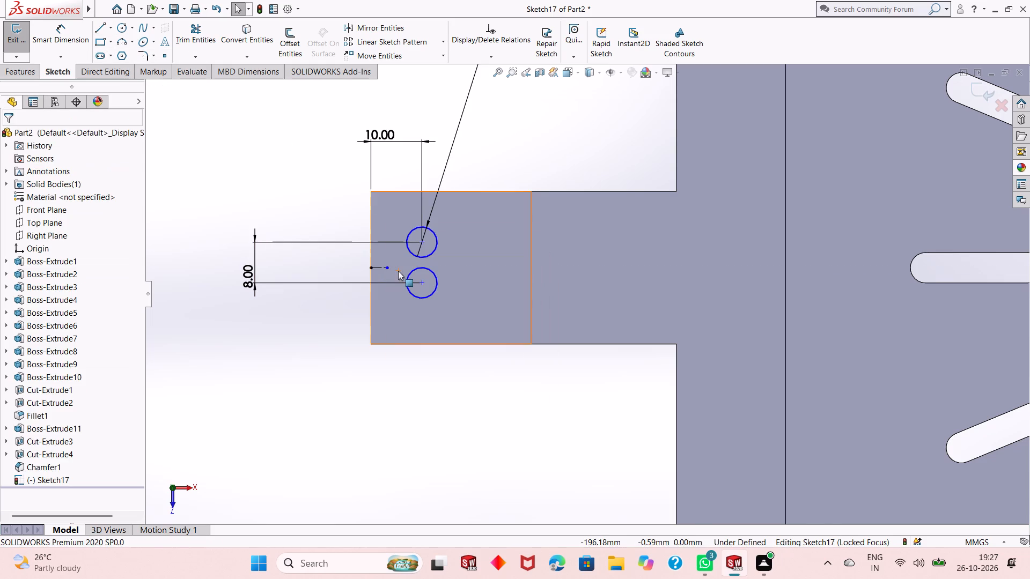
key("Escape")
key("Escape")
key("Escape")
Add a Symmetric relation between the two circle centers about the short horizontal construction line.
left_click(422, 245)
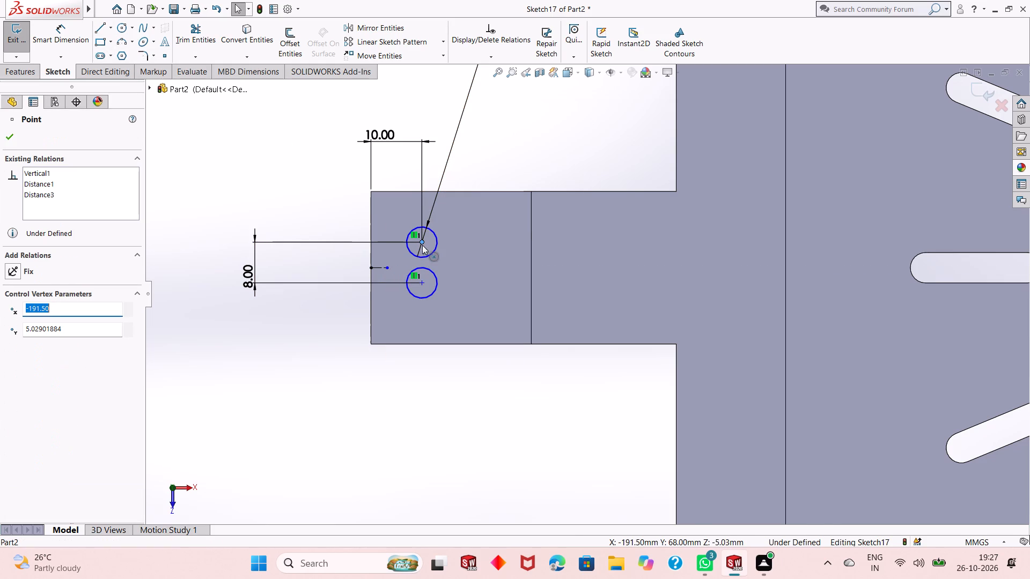
left_click(382, 268, "ctrl")
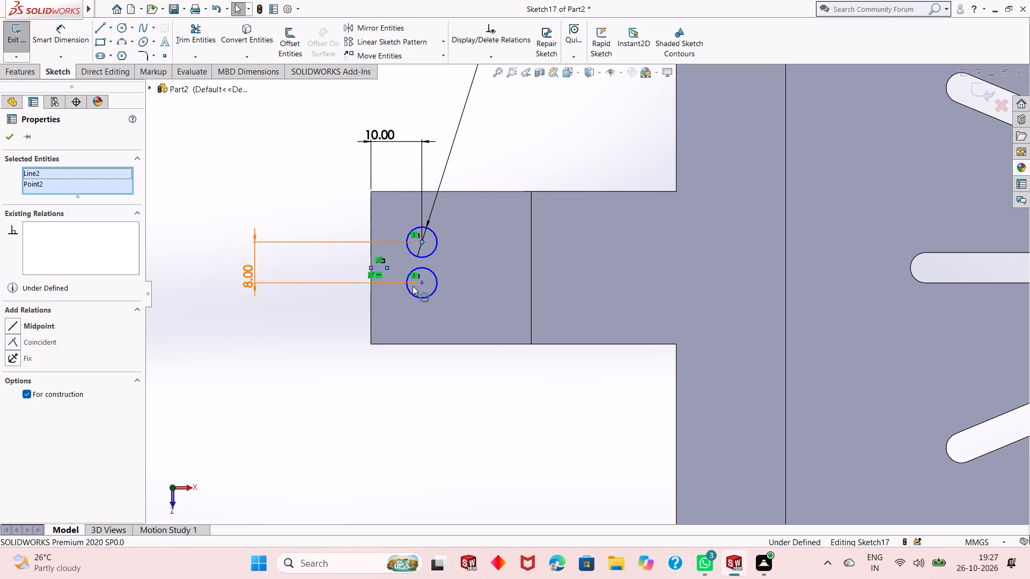
left_click(422, 285, "ctrl")
left_click(452, 235)
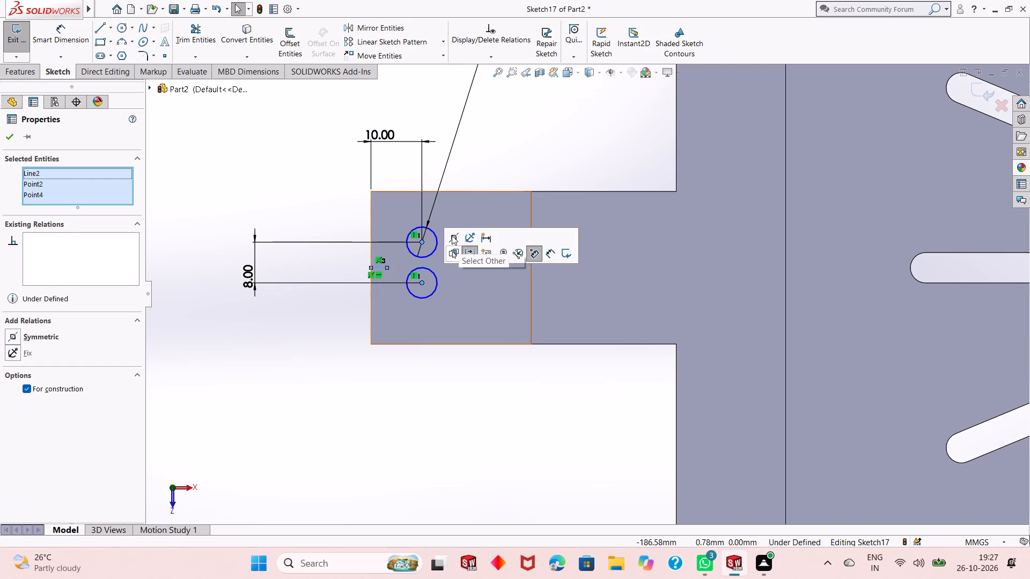
left_click(6, 133)
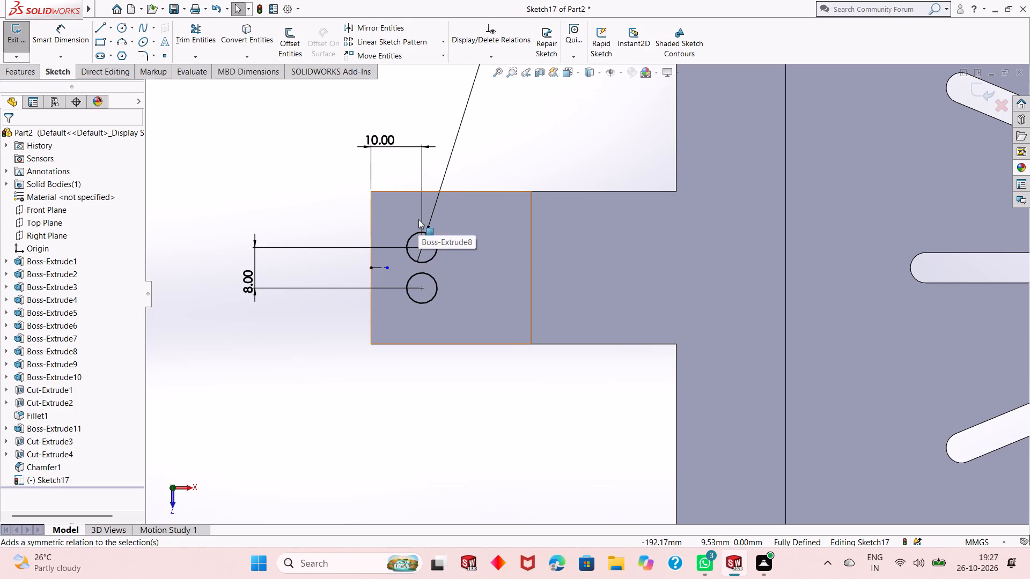
Extrude-cut the two 6 mm circles through the arm's raised end with a blind depth of 1.50 mm.
scroll(369, 267, "up", 1)
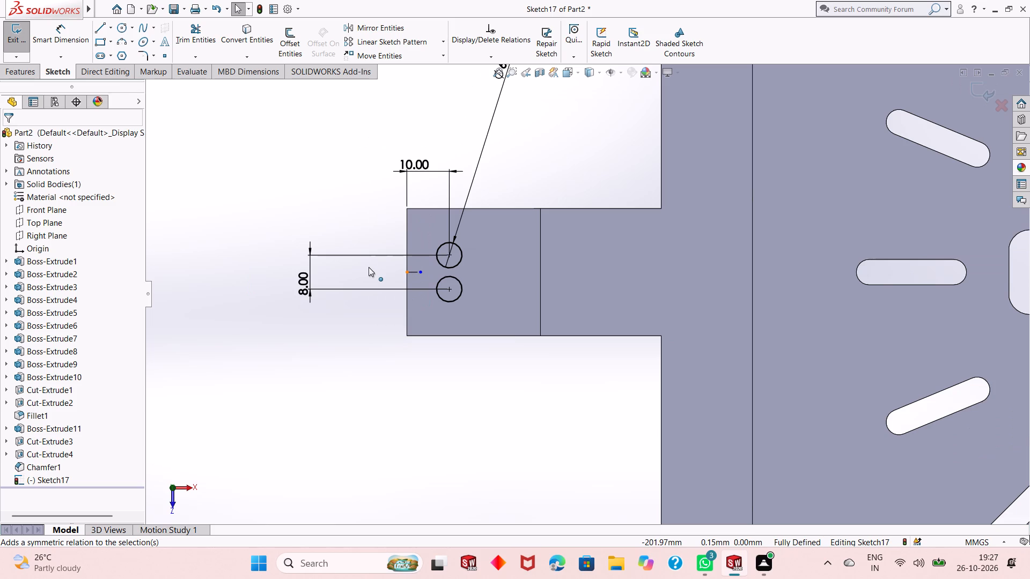
scroll(466, 279, "up", 1)
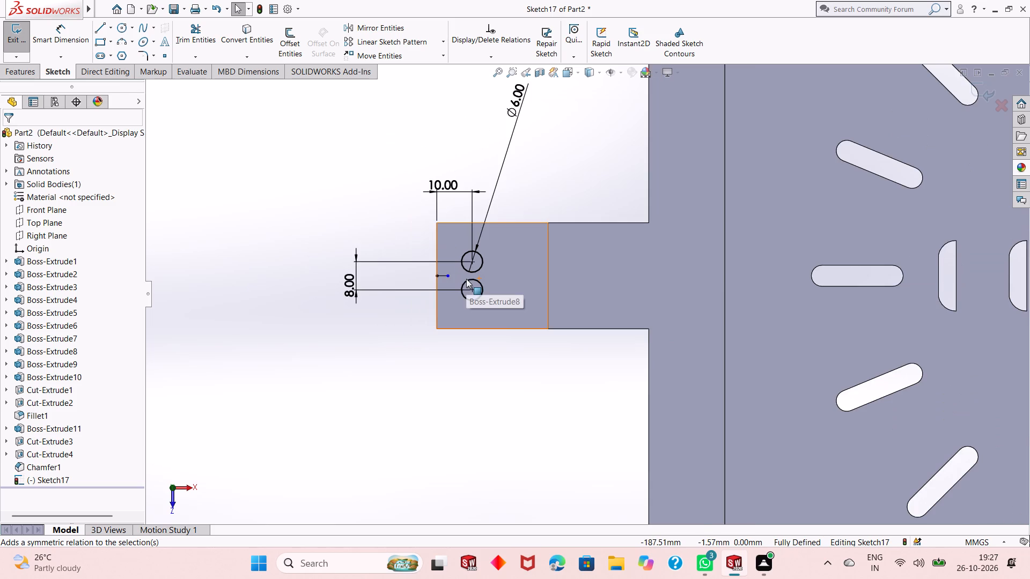
scroll(466, 279, "up", 1)
scroll(652, 275, "down", 1)
scroll(505, 308, "up", 1)
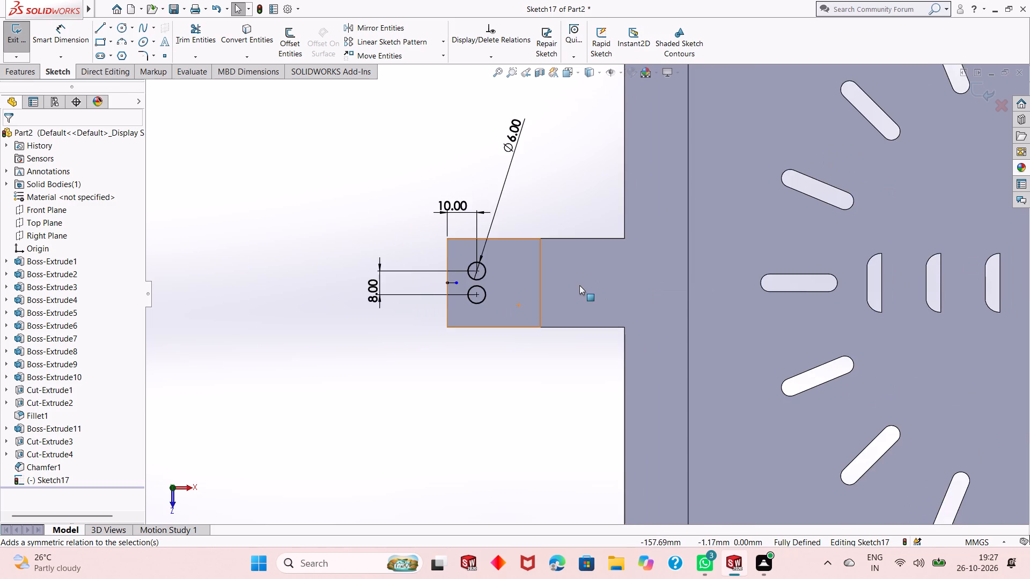
scroll(579, 285, "down", 1)
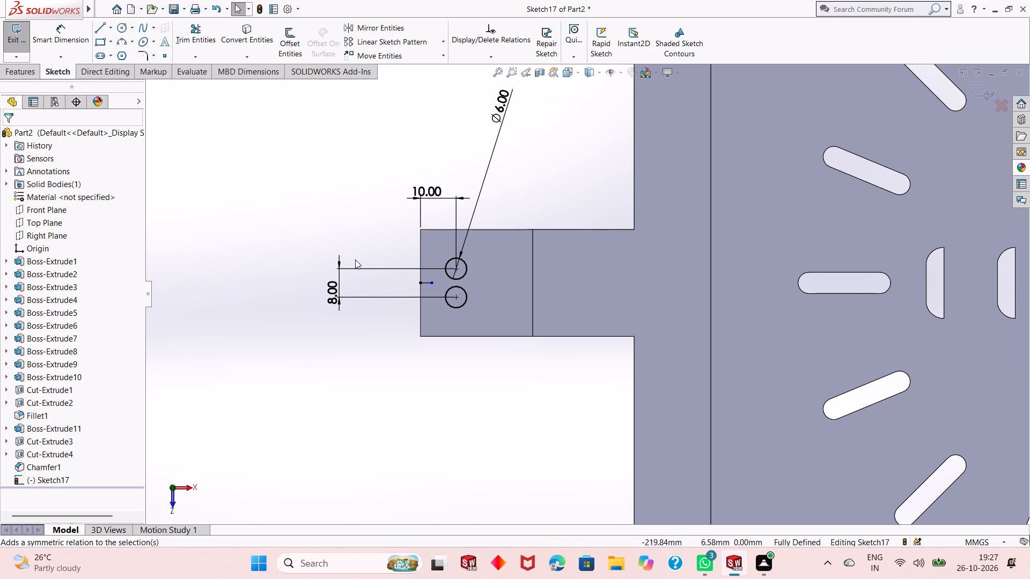
scroll(355, 259, "up", 1)
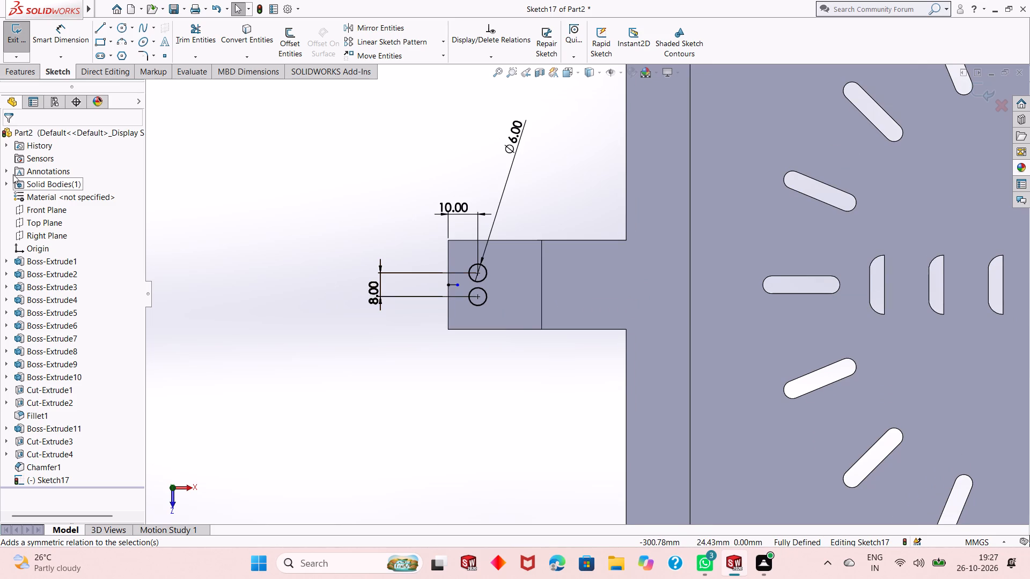
left_click(21, 69)
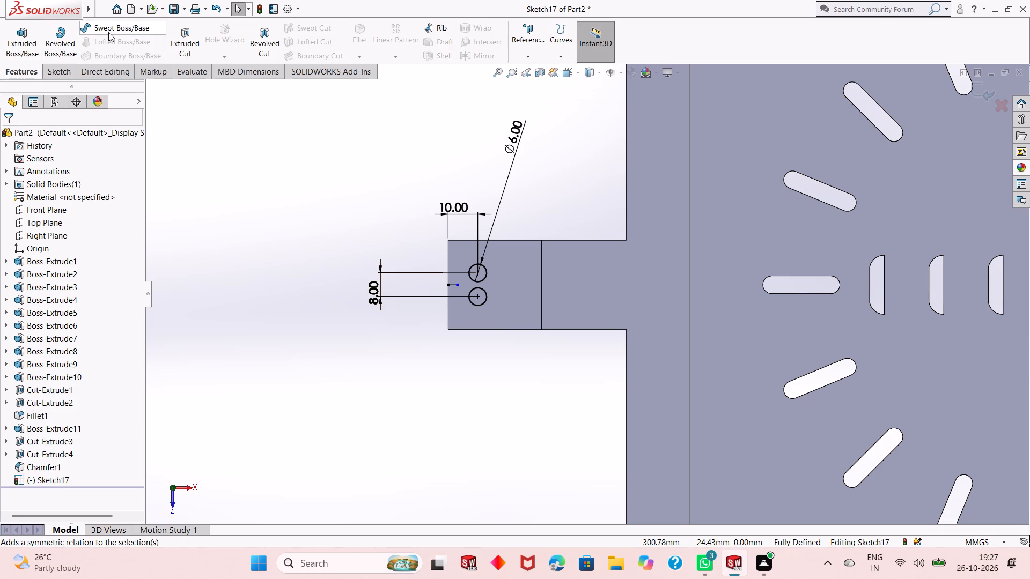
left_click(182, 41)
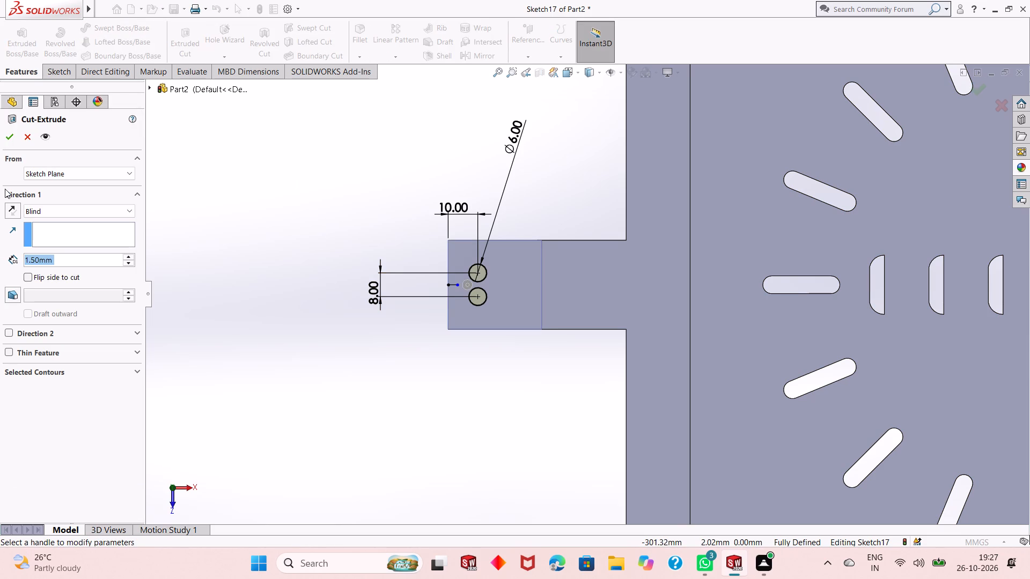
left_click(14, 139)
key("Escape")
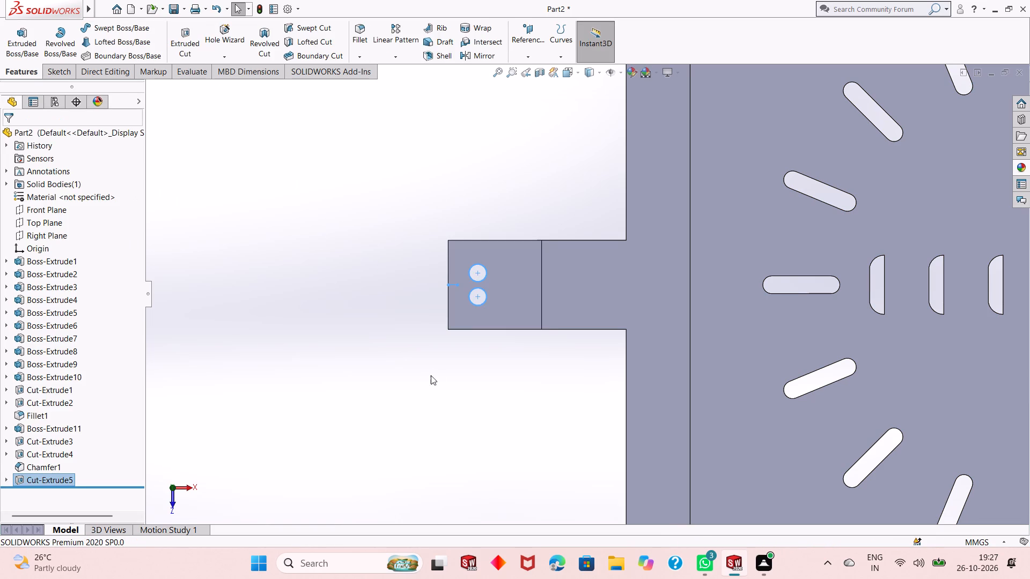
Start a new sketch on the raised end face of the lower of the paired bracket arms, viewed face-on.
scroll(445, 368, "up", 2)
scroll(534, 344, "up", 5)
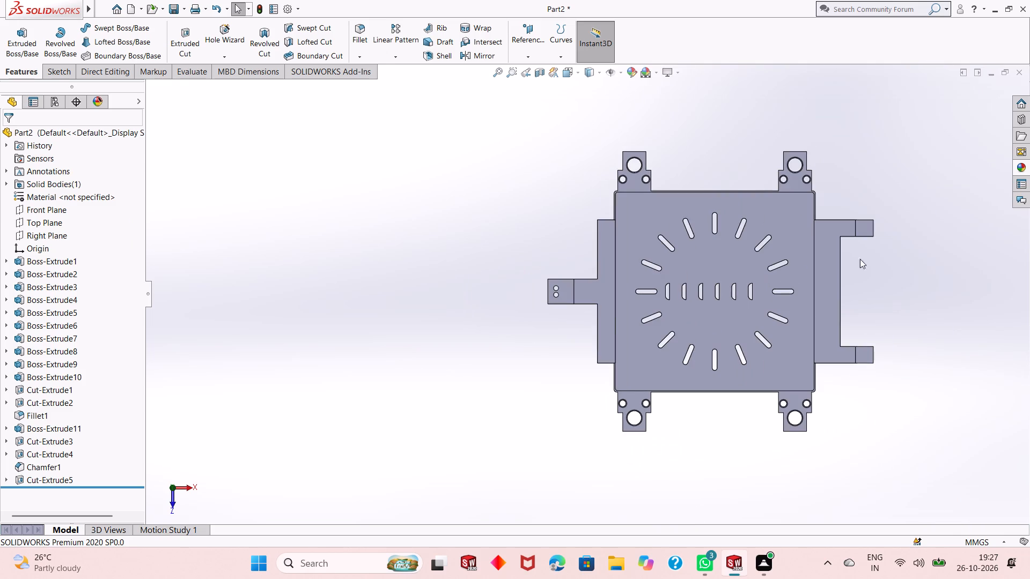
scroll(950, 245, "down", 3)
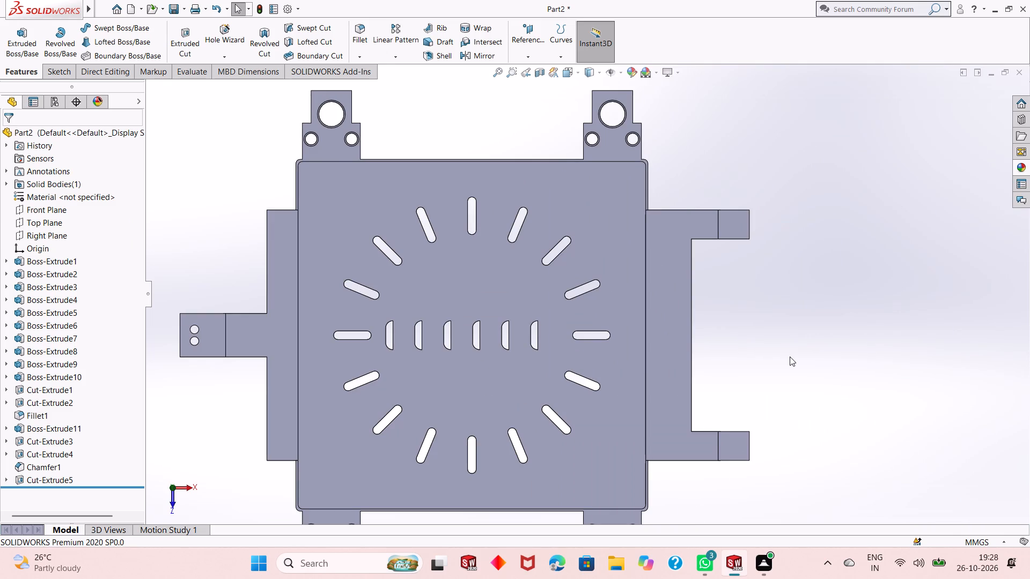
middle_click_drag(757, 439, 762, 363)
middle_click(762, 363)
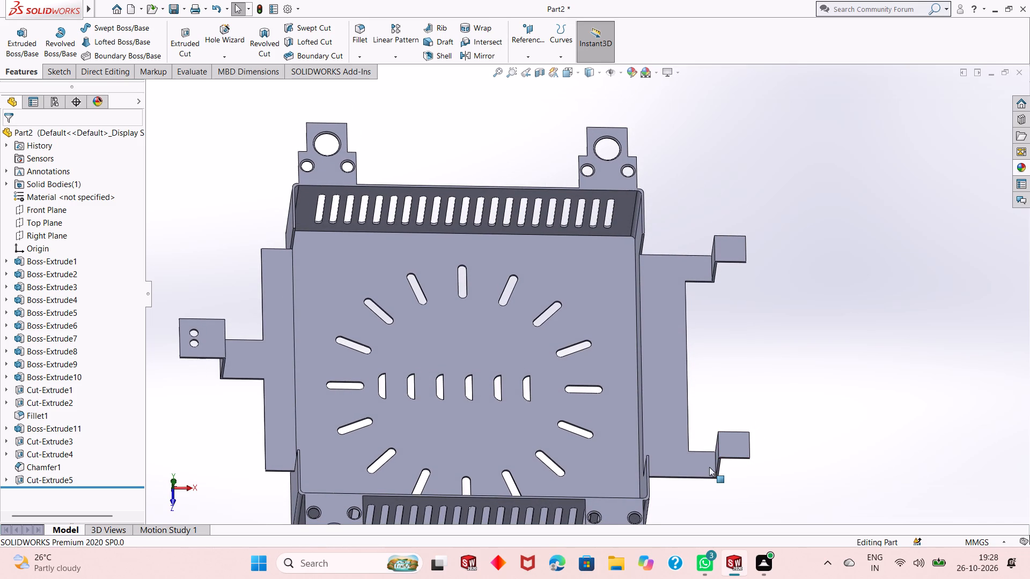
left_click(734, 447)
left_click(786, 418)
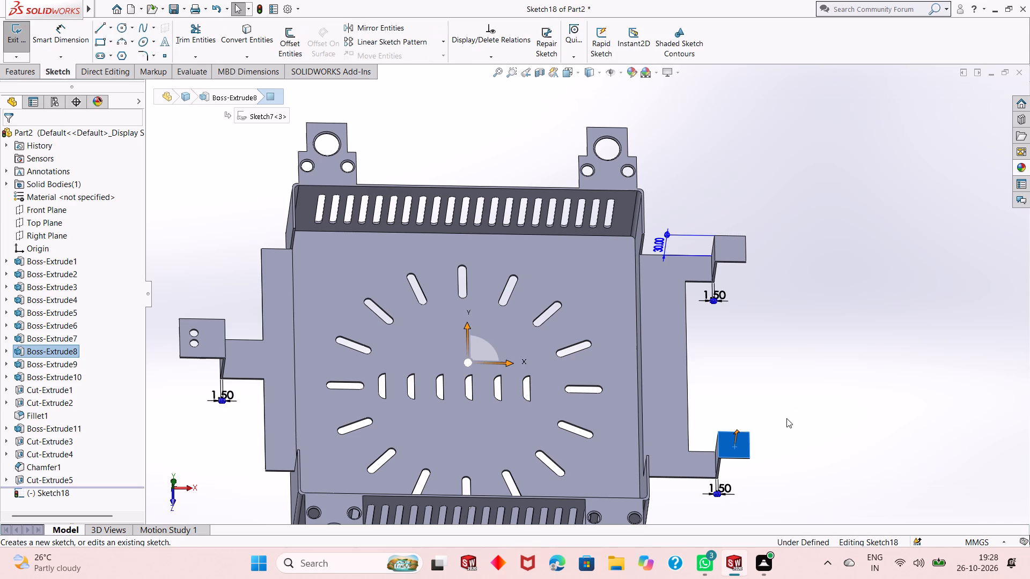
key("ctrl+8")
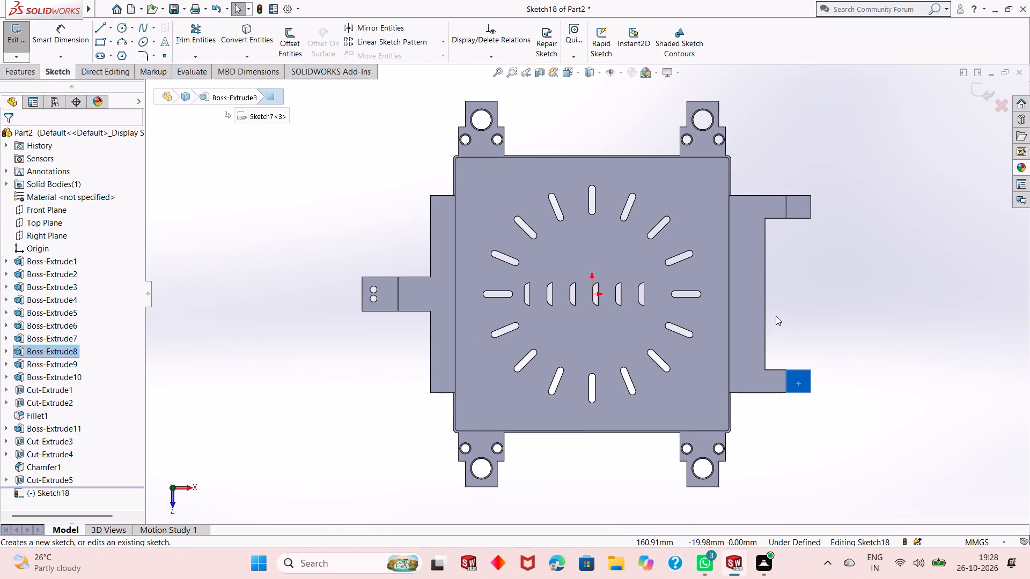
scroll(806, 217, "down", 2)
left_click(785, 361)
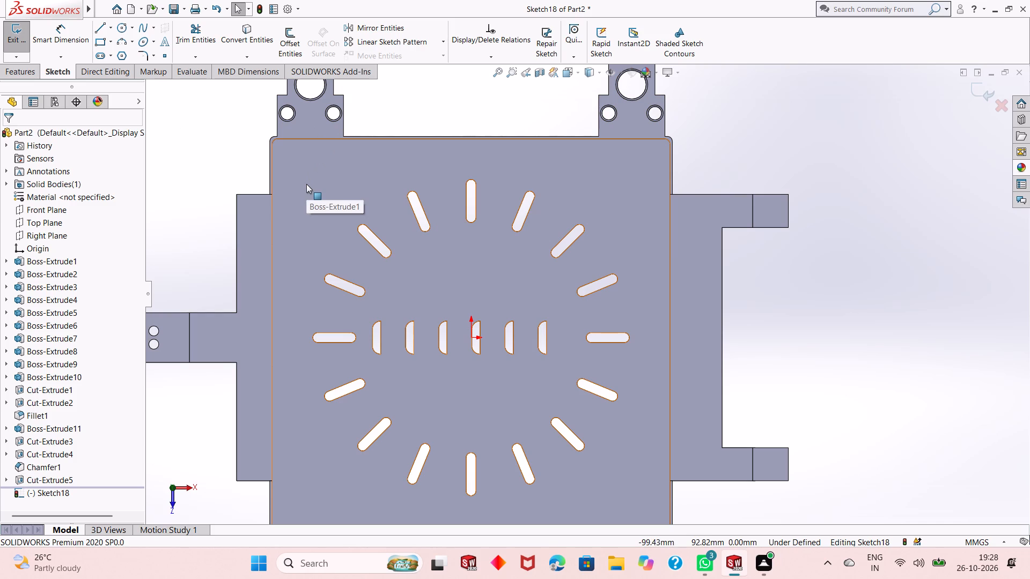
Sketch a vertical straight slot about 11.75 mm between centers and 3.3 mm wide on the upper paired arm's raised end.
scroll(766, 198, "down", 3)
scroll(783, 269, "up", 2)
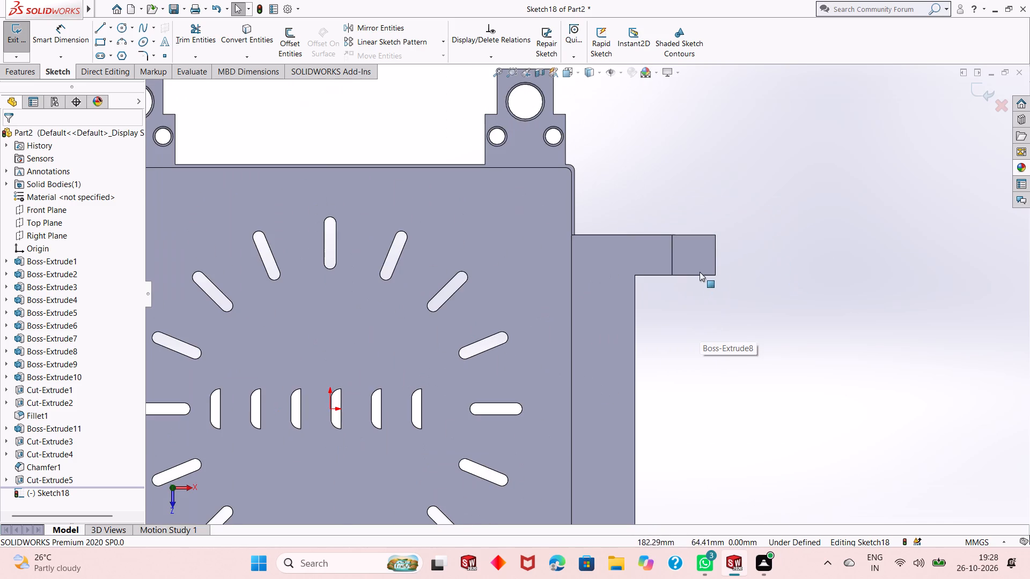
scroll(701, 268, "down", 2)
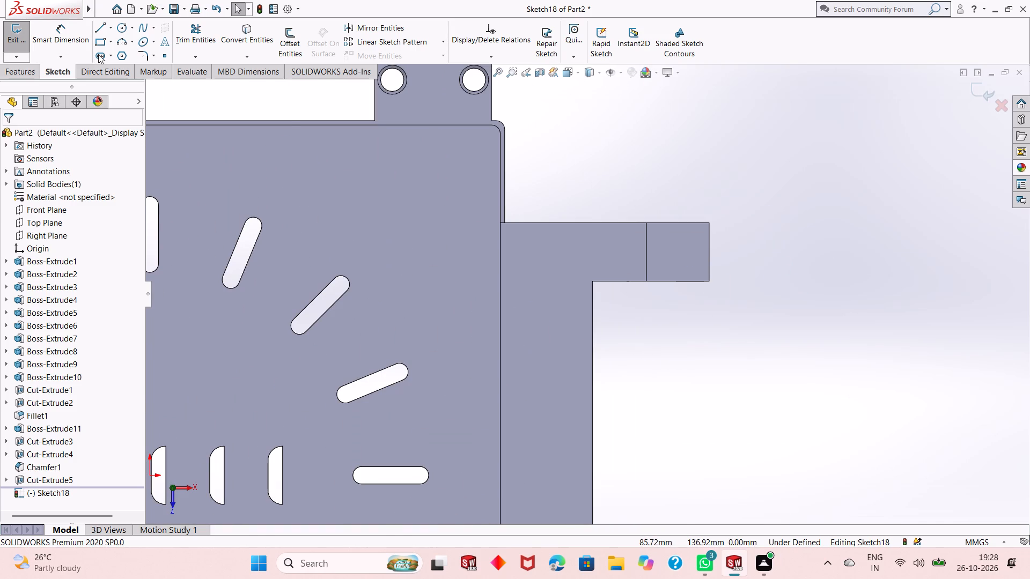
left_click(98, 54)
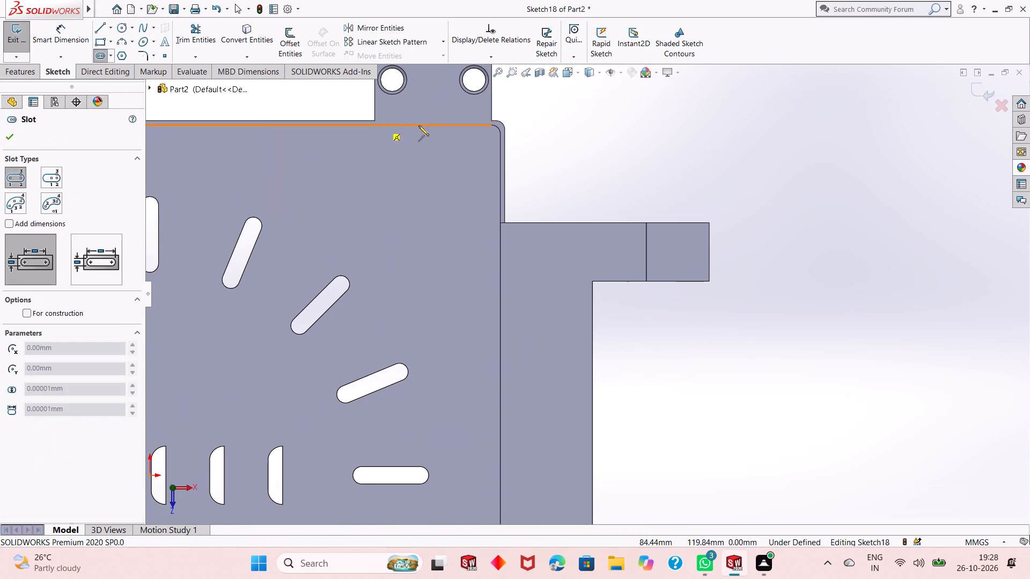
left_click(679, 234)
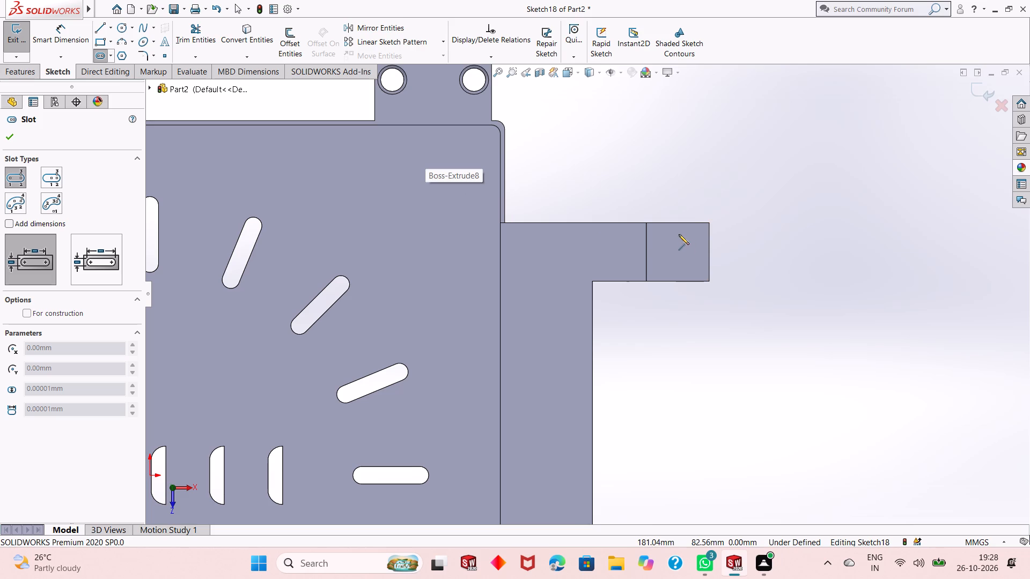
left_click(679, 269)
left_click(683, 263)
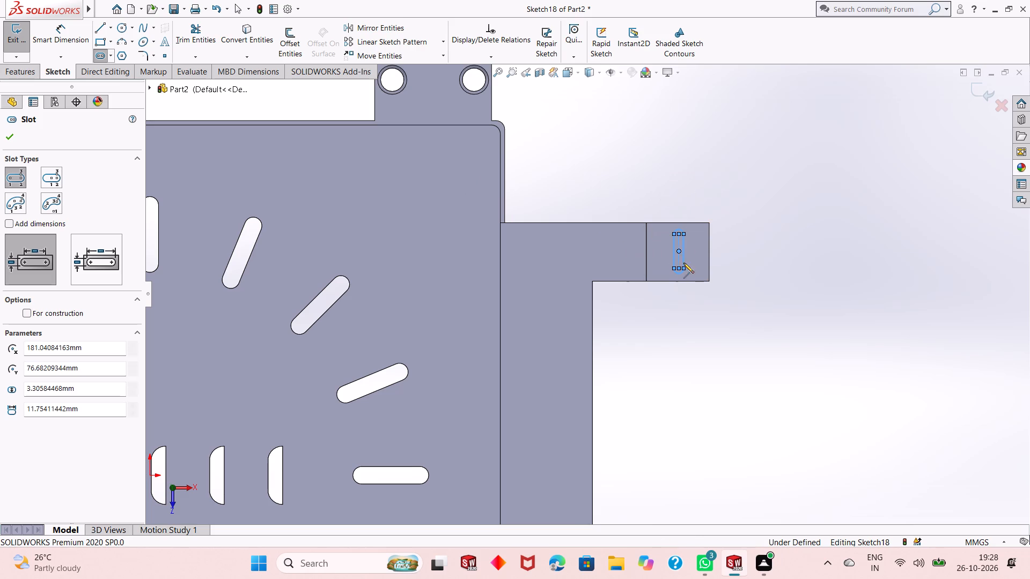
Sketch a second vertical straight slot, about 9.4 mm between centers, on the lower paired arm's raised end, aligned with the first slot.
scroll(674, 290, "up", 3)
scroll(671, 373, "up", 2)
scroll(595, 495, "down", 3)
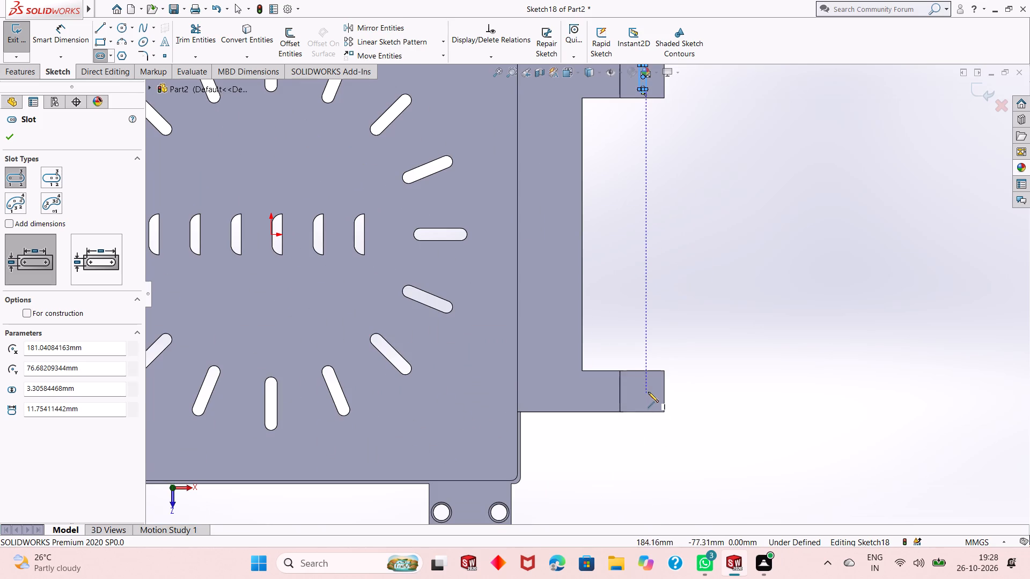
left_click(644, 381)
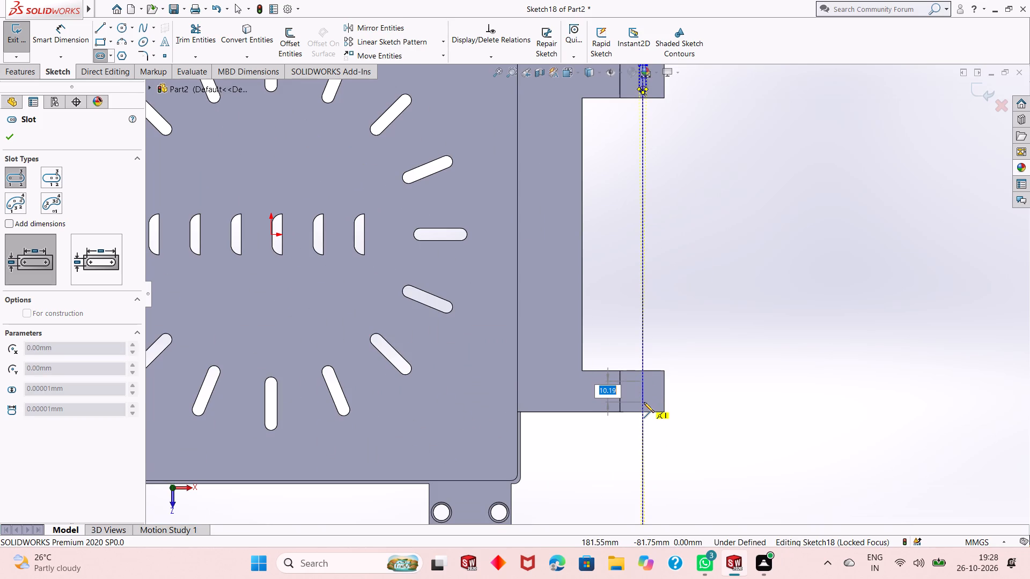
left_click(644, 400)
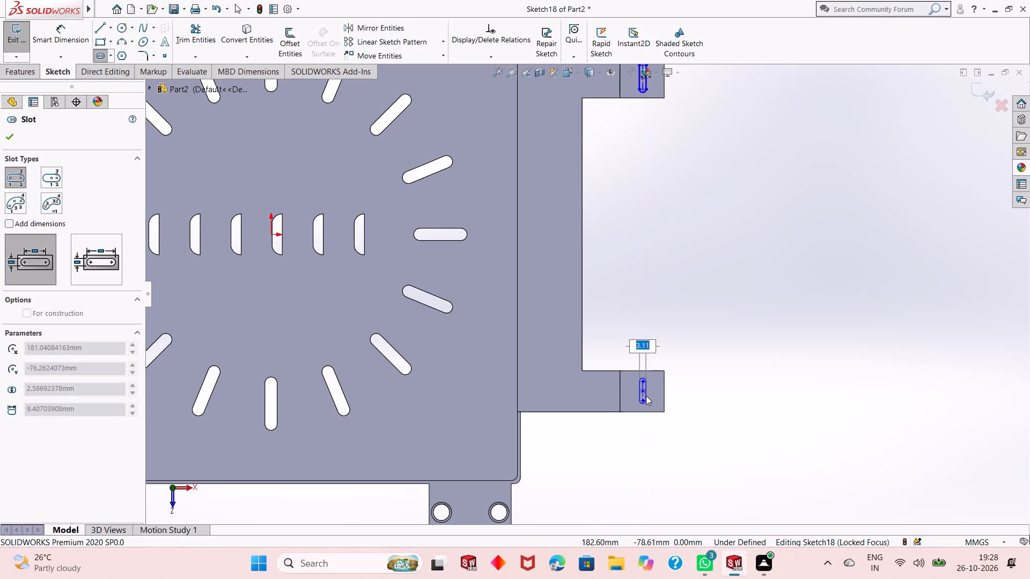
left_click(646, 396)
right_click(685, 347)
left_click(698, 355)
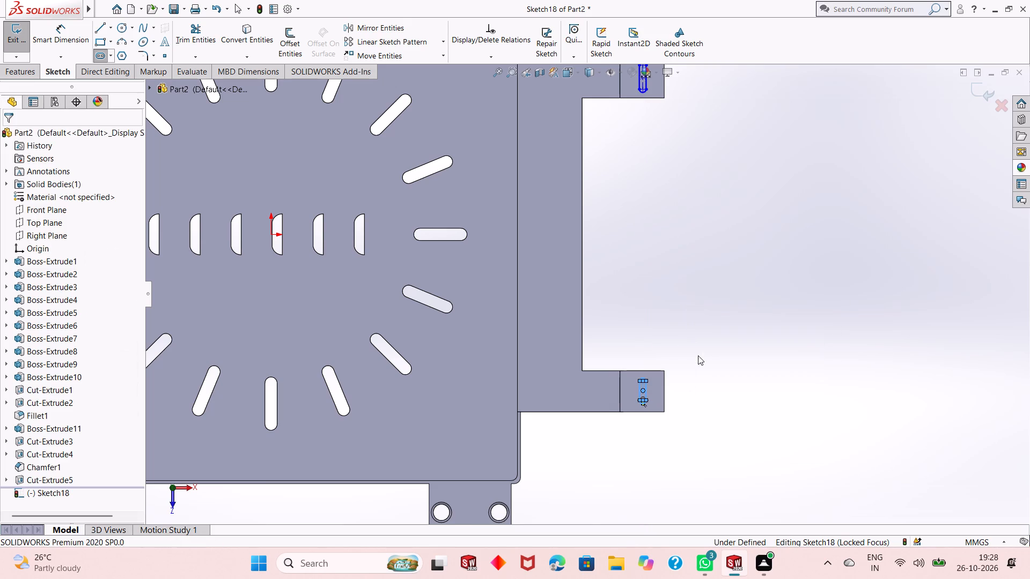
Dimension the upper slot's centerline 8 mm from the outer edge of the arm's raised end.
scroll(665, 369, "up", 2)
scroll(607, 117, "down", 4)
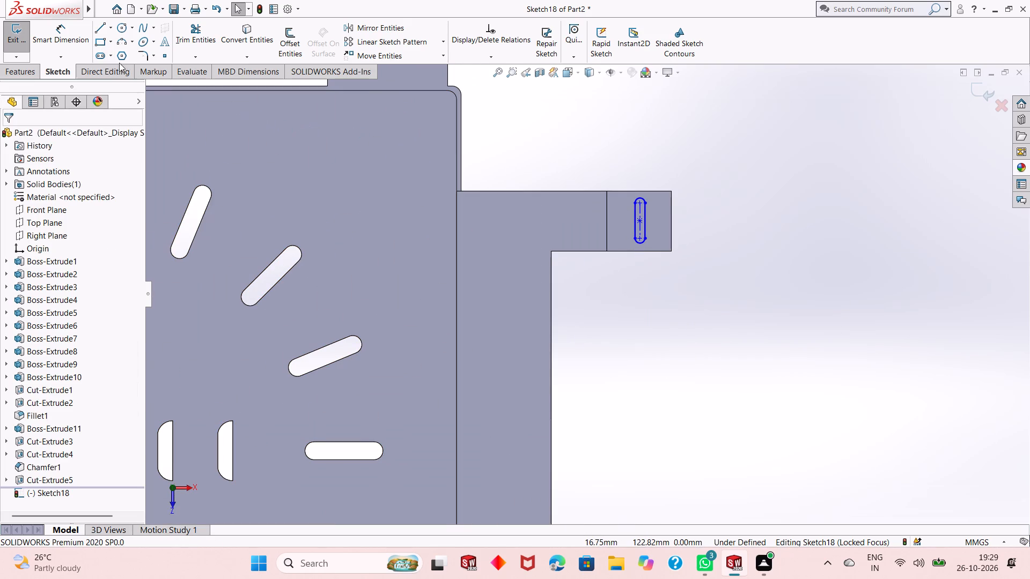
left_click(86, 40)
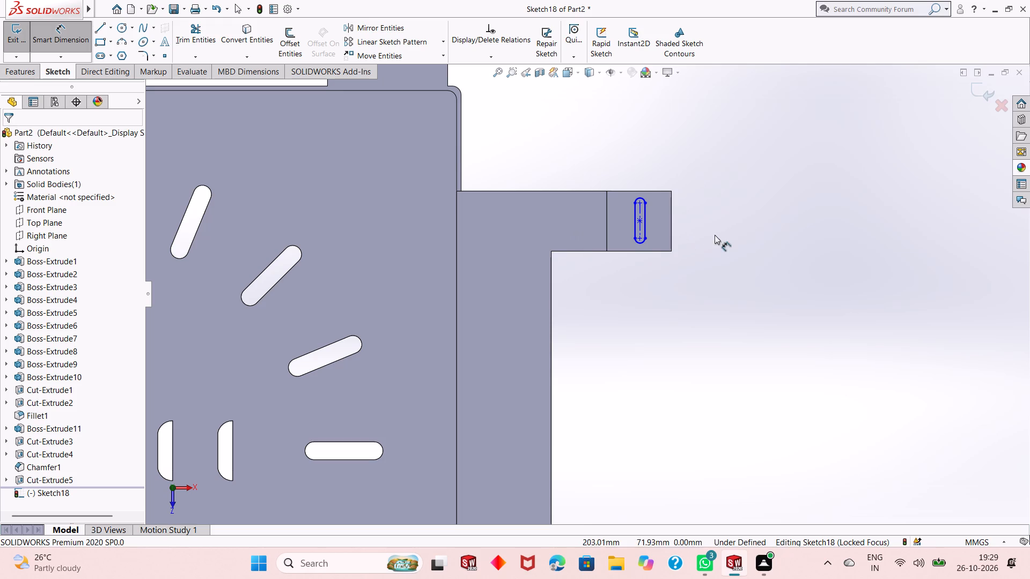
left_click(641, 225)
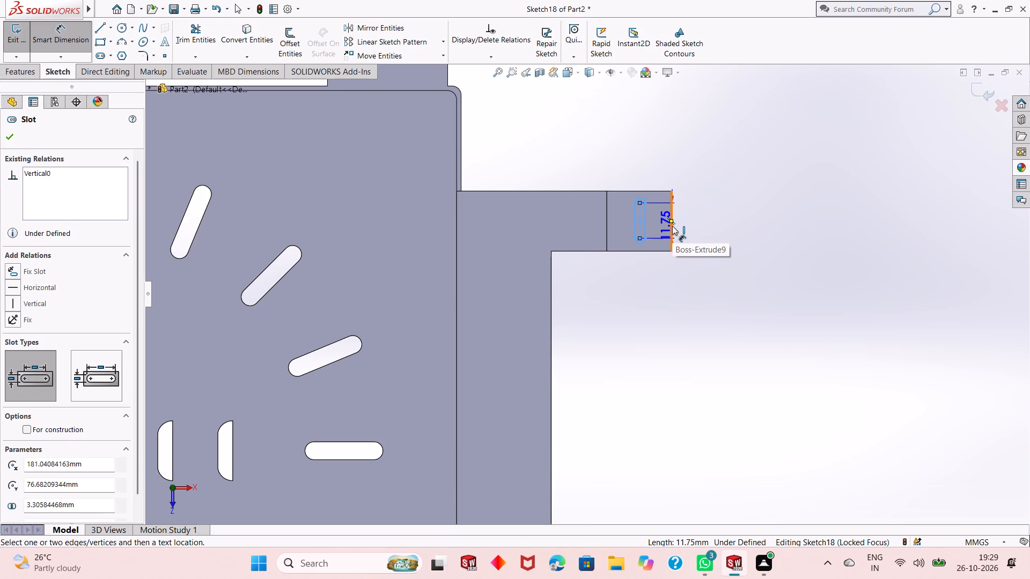
left_click(672, 226)
left_click(685, 361)
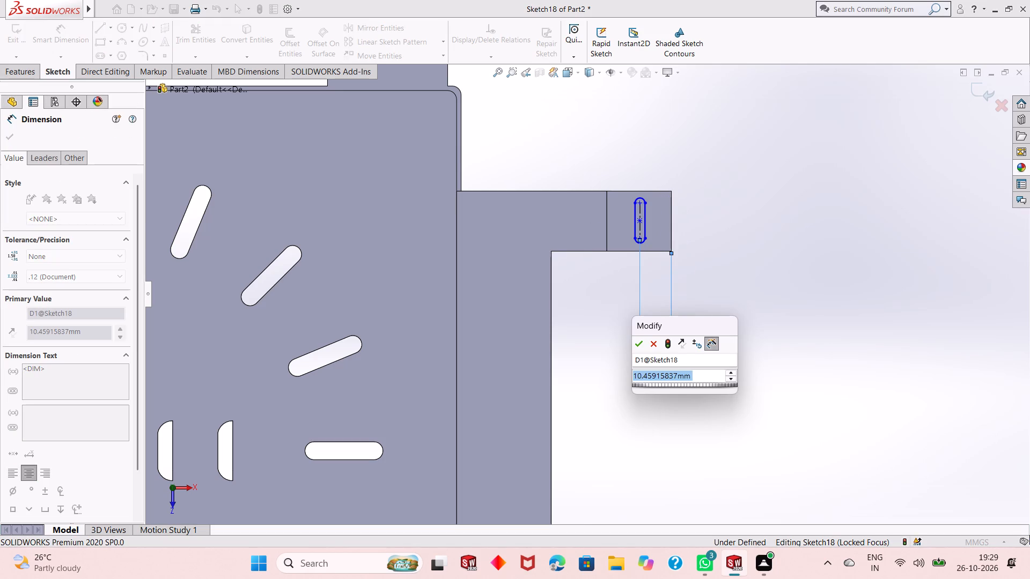
key("8")
key("Return")
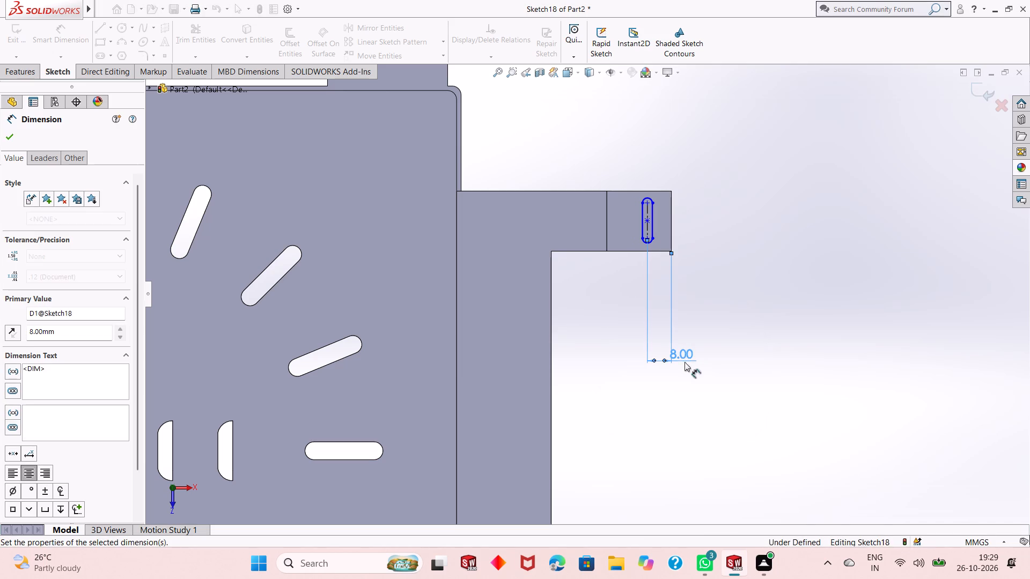
Dimension the upper arm's slot 11 mm between centers with a 2.5 mm end radius.
left_click(648, 214)
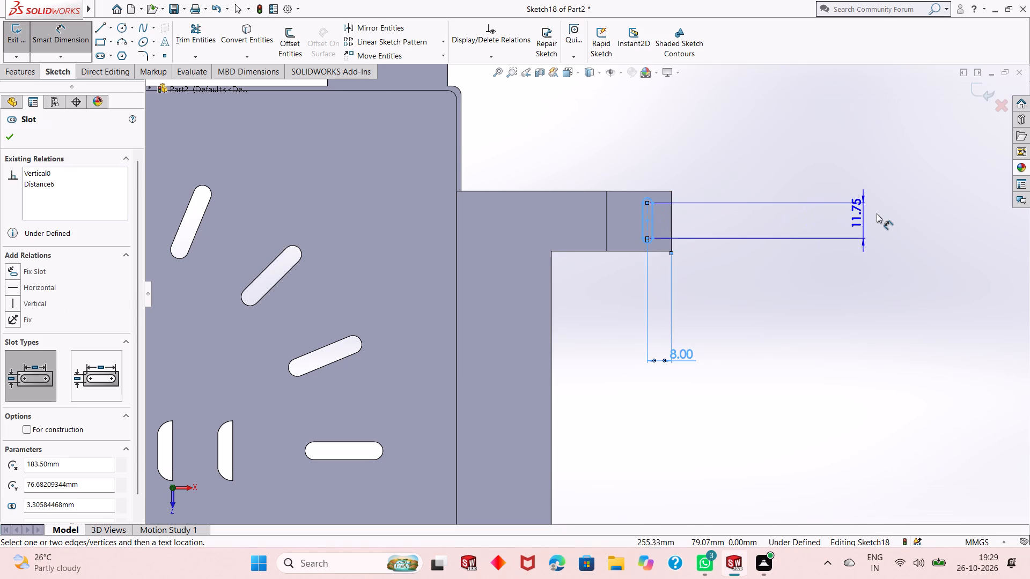
left_click(878, 213)
type("11")
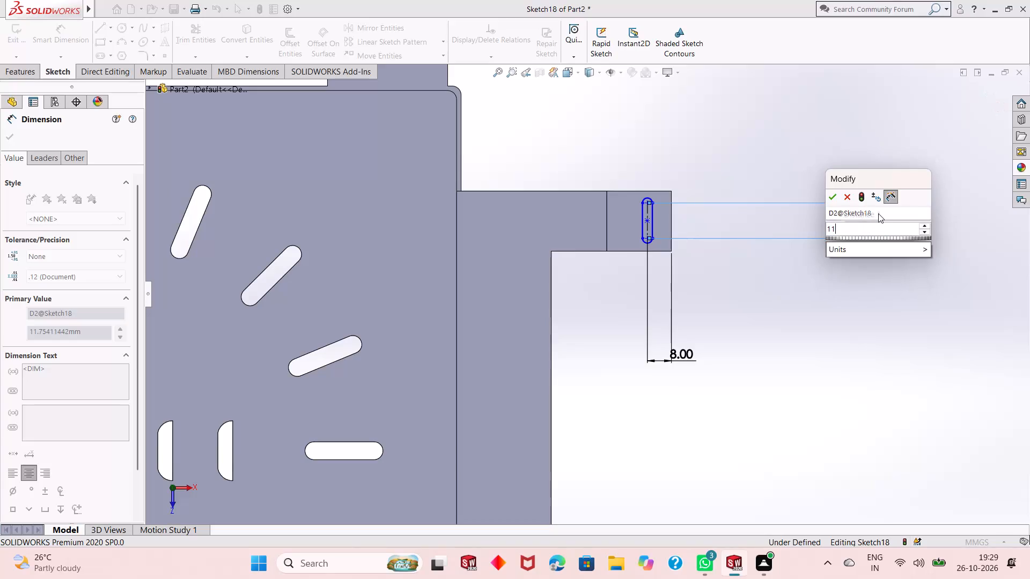
key("Return")
scroll(646, 210, "down", 3)
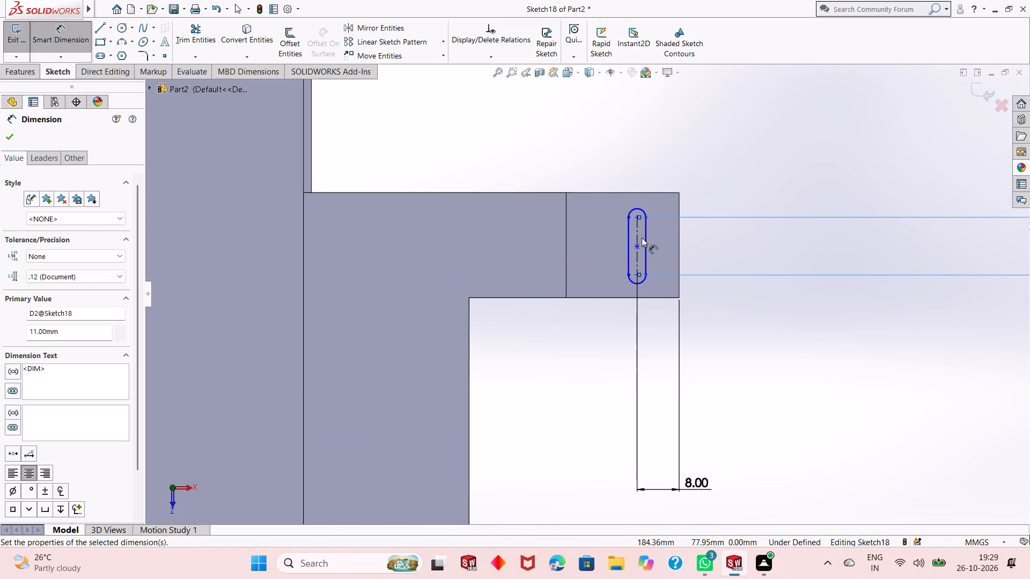
left_click(644, 281)
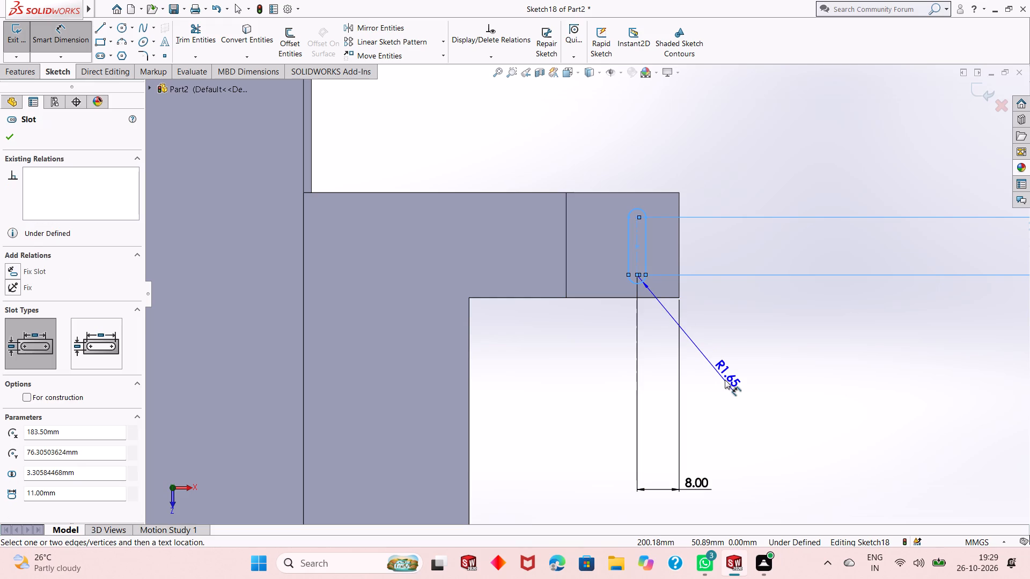
left_click(725, 380)
type("2.5")
key("Return")
right_click(746, 189)
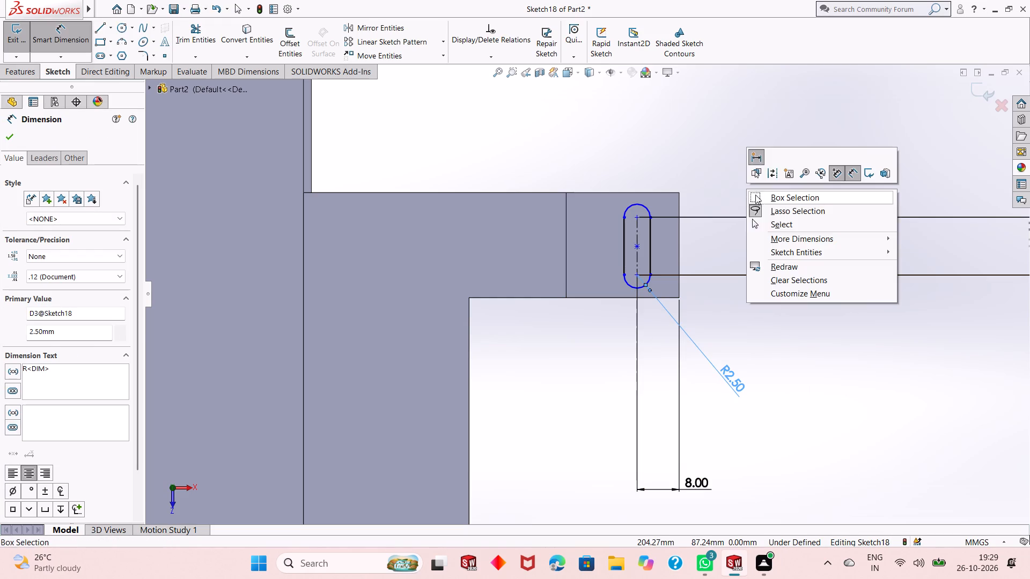
left_click(772, 221)
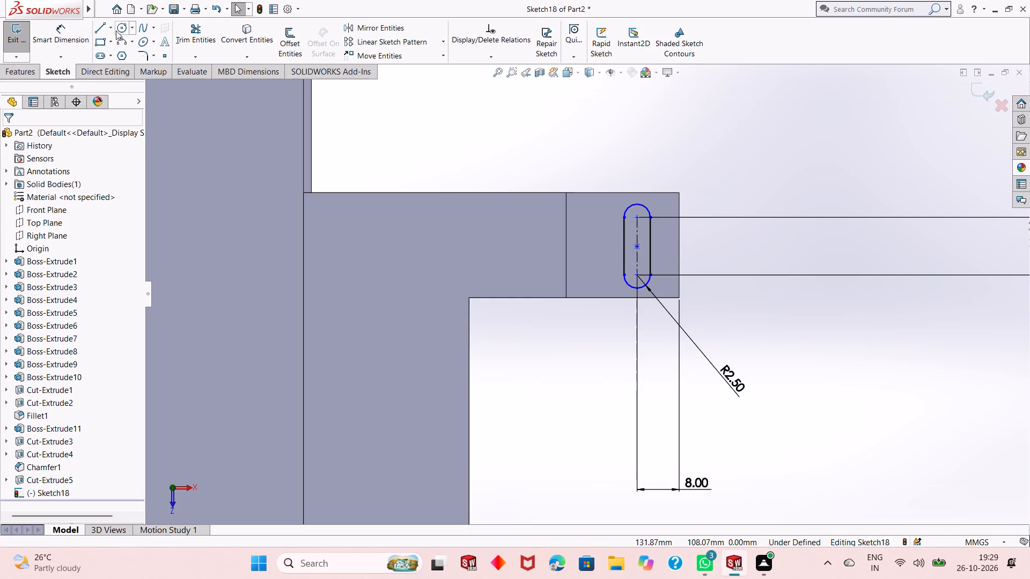
Add a horizontal relation between the upper slot's center point and the midpoint of the arm's outer end edge.
left_click(637, 247)
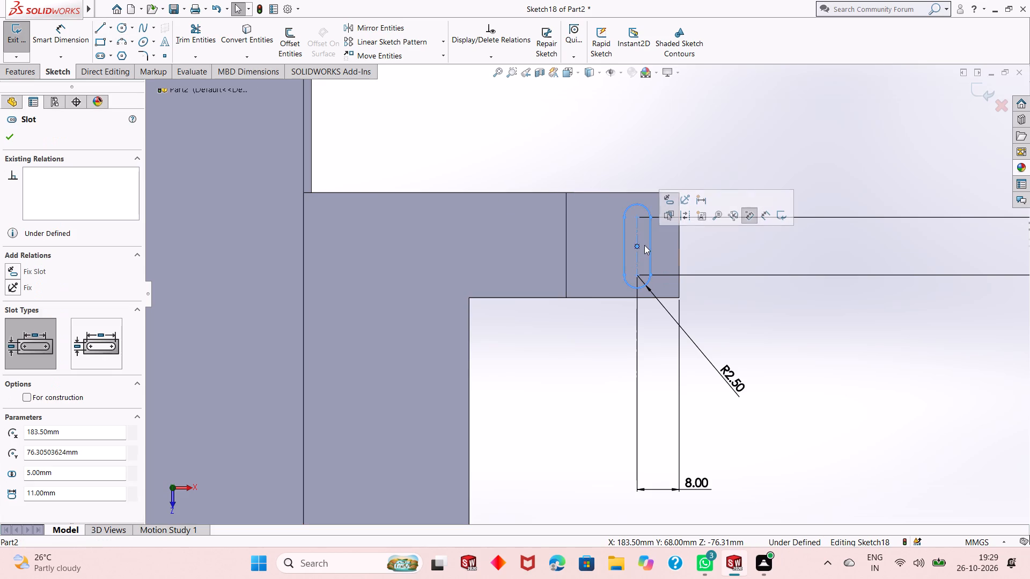
left_click(679, 246, "ctrl")
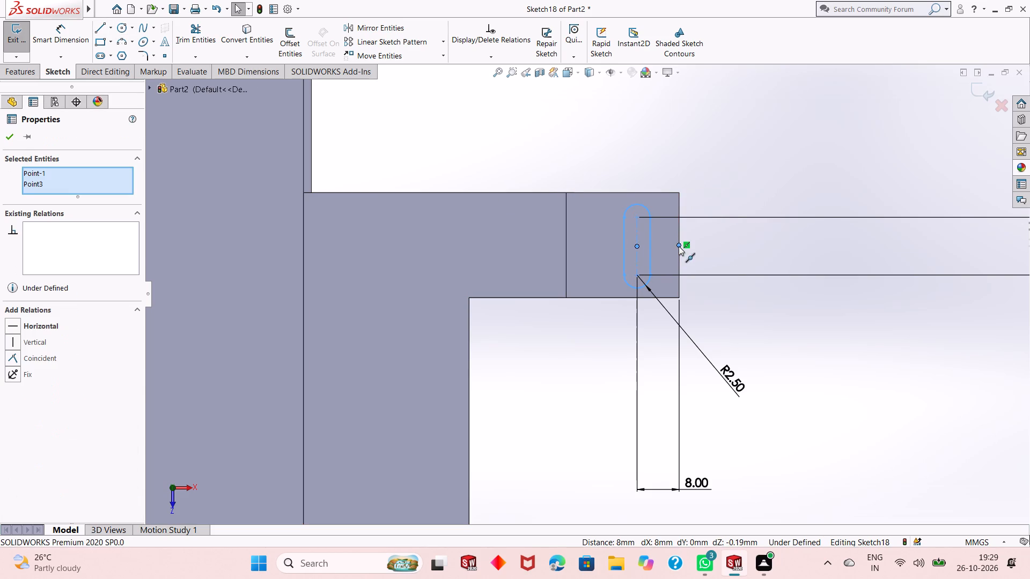
left_click(708, 200)
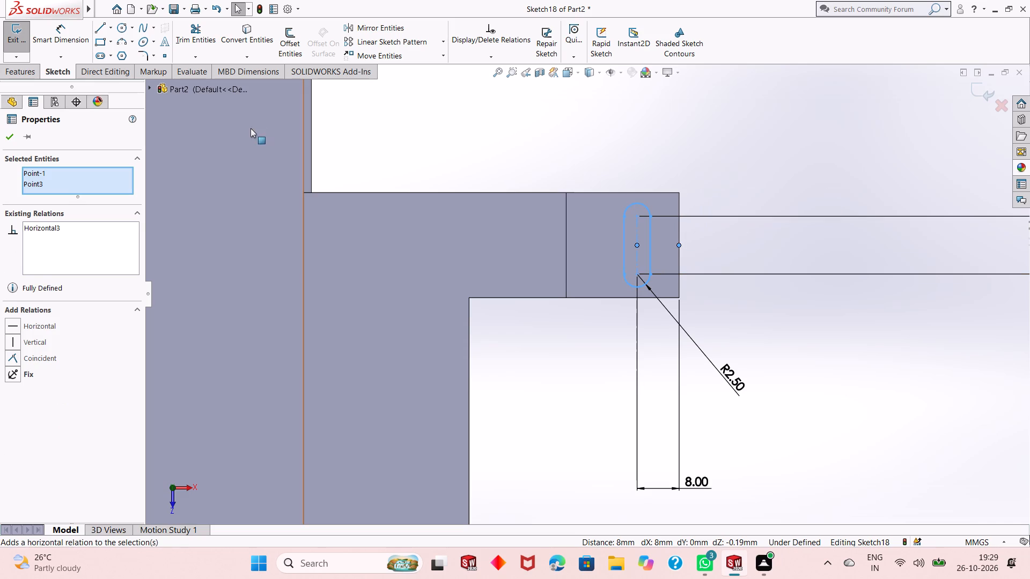
left_click(12, 143)
Add a vertical relation between the center points of the upper and lower slots.
scroll(737, 389, "up", 4)
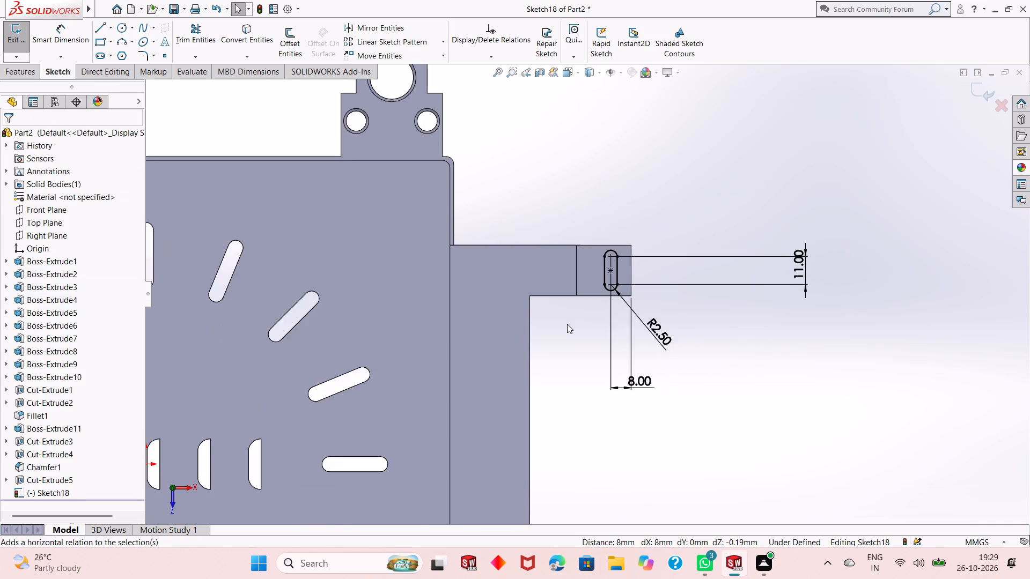
scroll(567, 324, "up", 4)
scroll(585, 478, "down", 3)
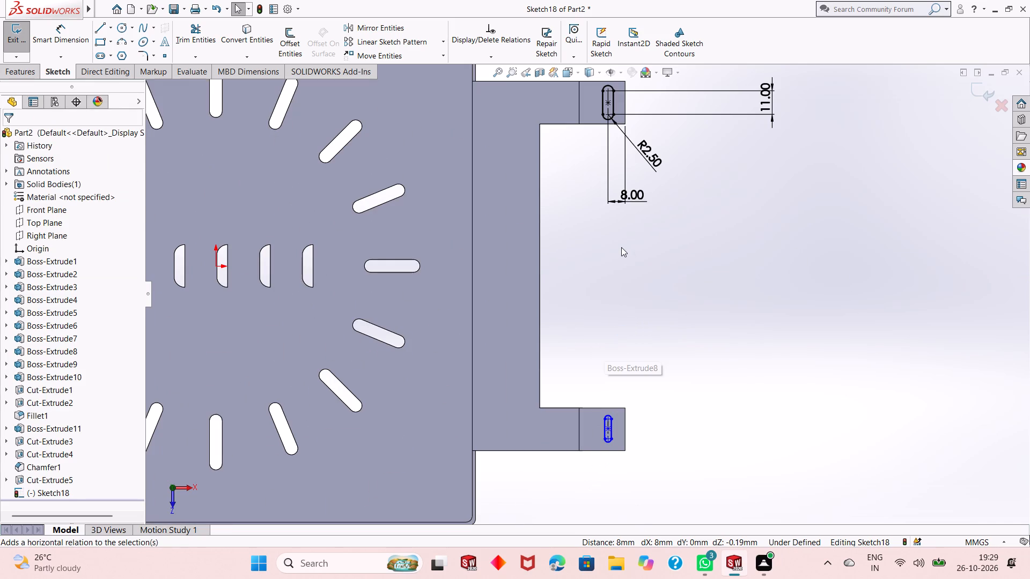
left_click(609, 102)
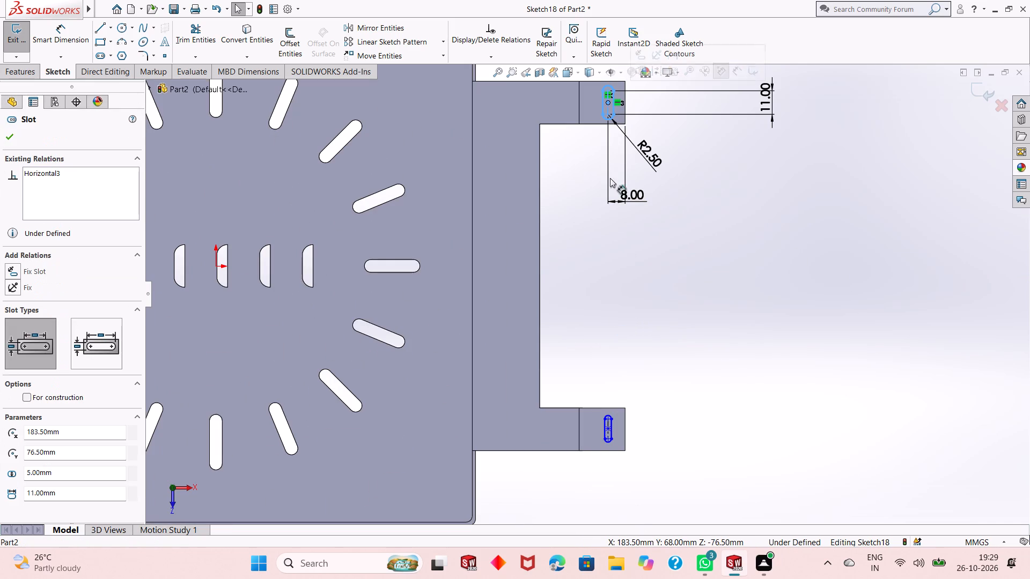
left_click(609, 429, "ctrl")
left_click(687, 376)
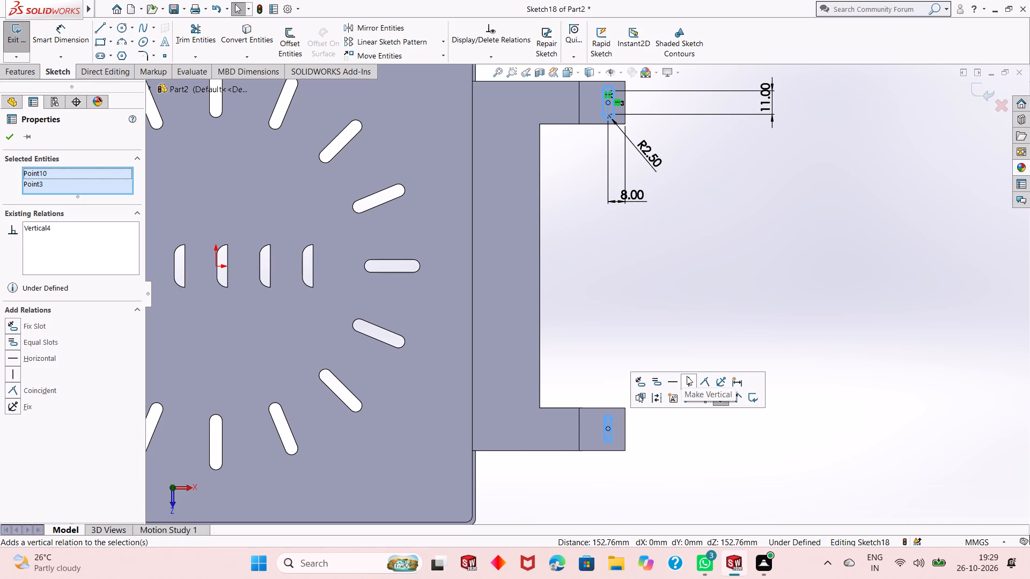
key("Escape")
key("Escape")
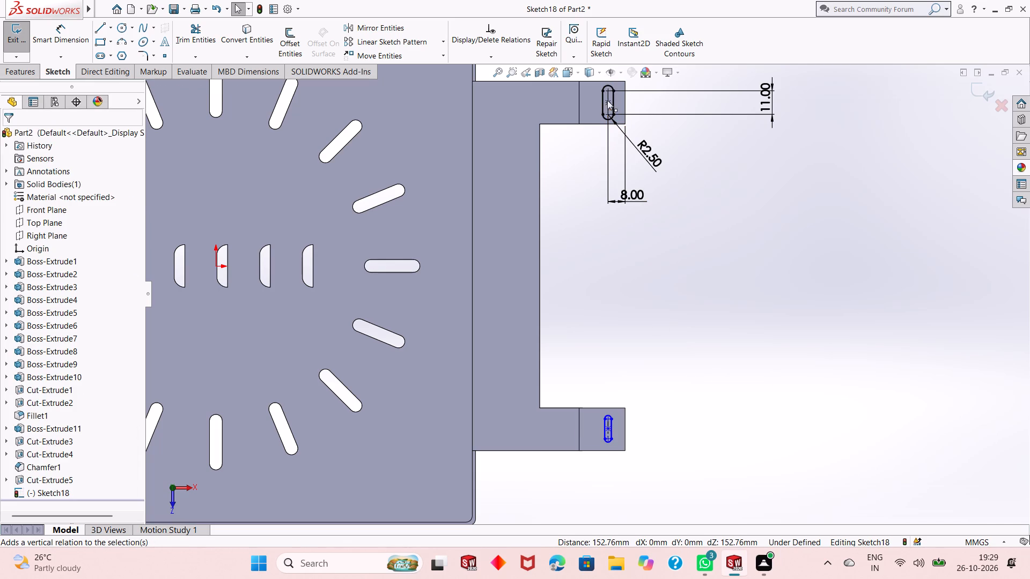
Make the centerlines of the upper and lower slots equal in length.
left_click(608, 96)
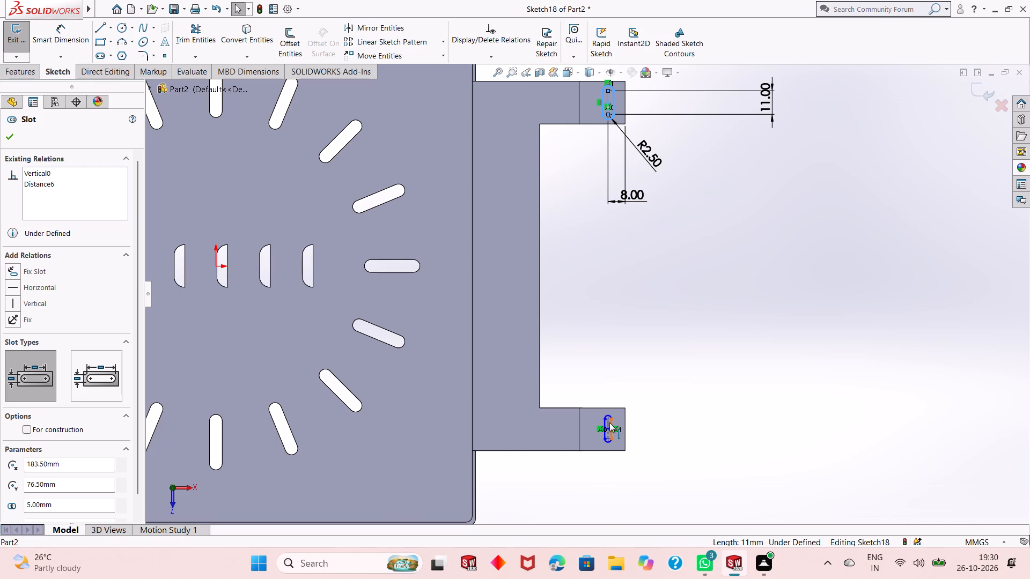
scroll(608, 423, "down", 5)
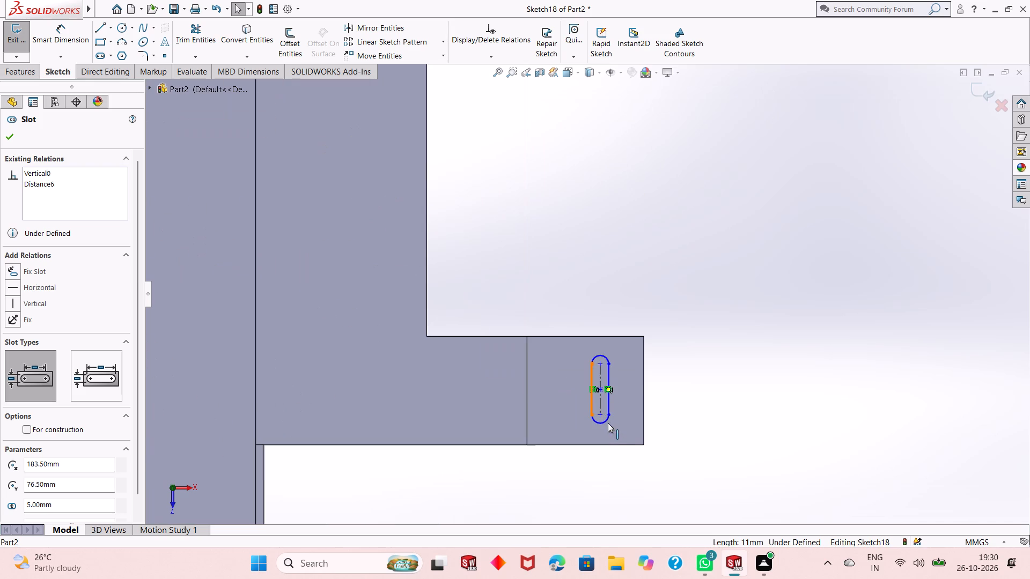
left_click(599, 372, "ctrl")
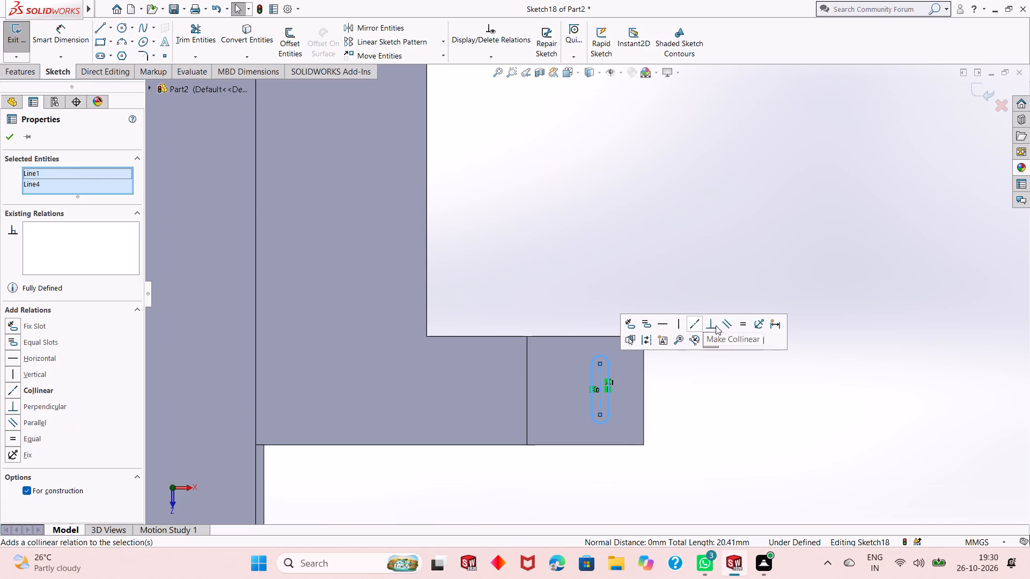
left_click(741, 326)
scroll(626, 410, "up", 2)
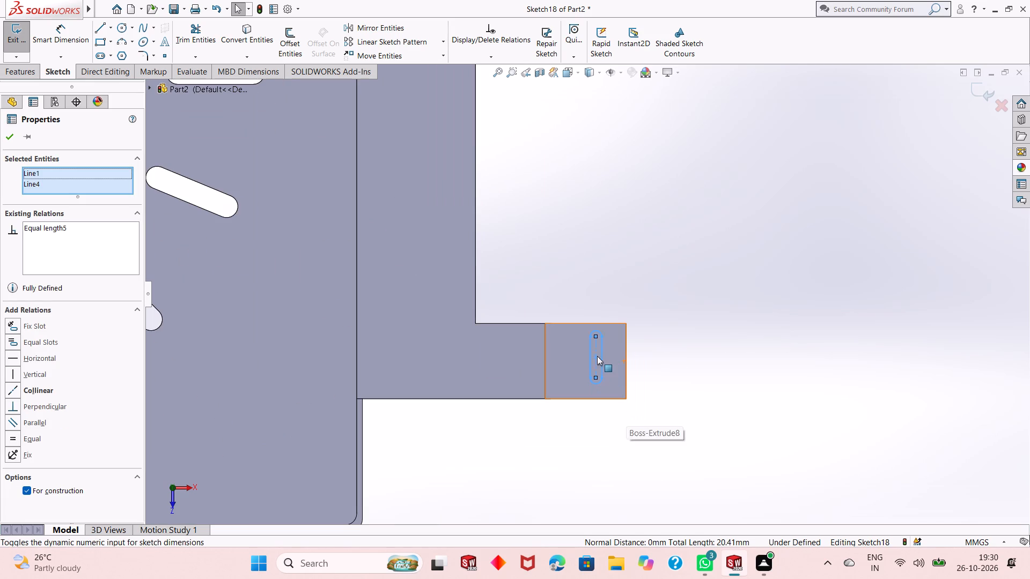
left_click(8, 132)
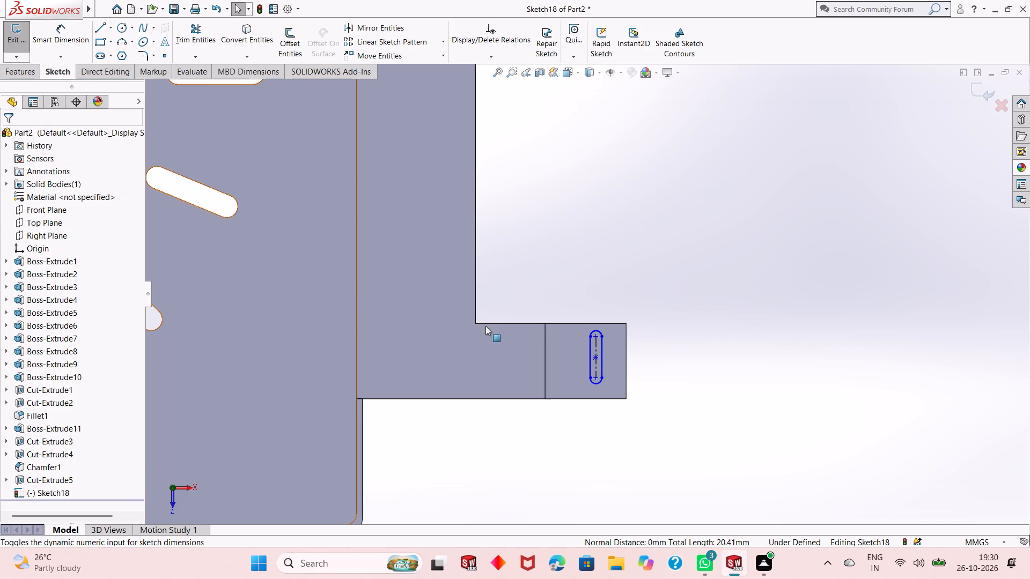
Make the lower slot's end arc equal in radius to the upper slot's end arc.
left_click(598, 386)
scroll(620, 432, "up", 3)
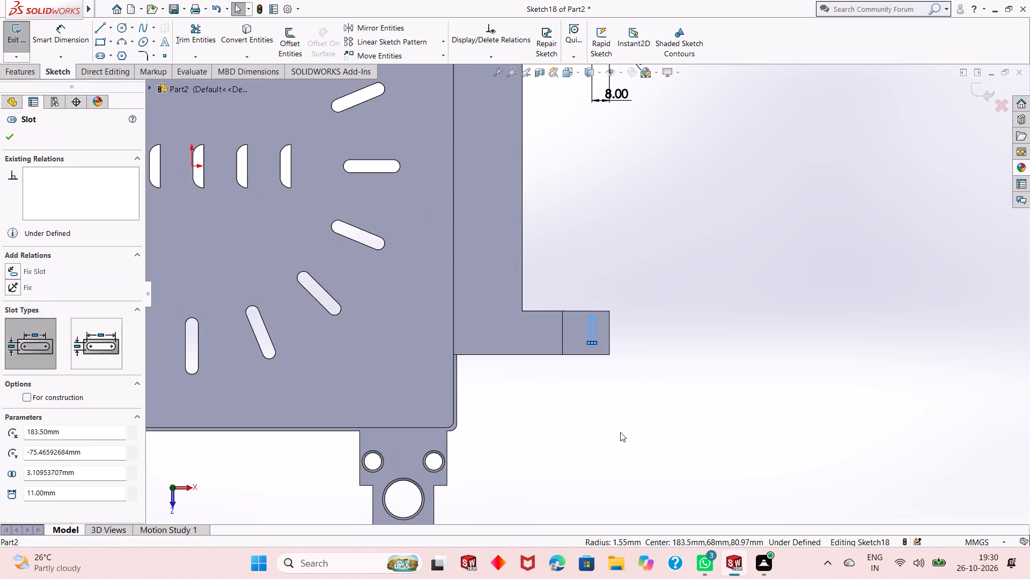
scroll(620, 432, "up", 3)
scroll(575, 103, "down", 8)
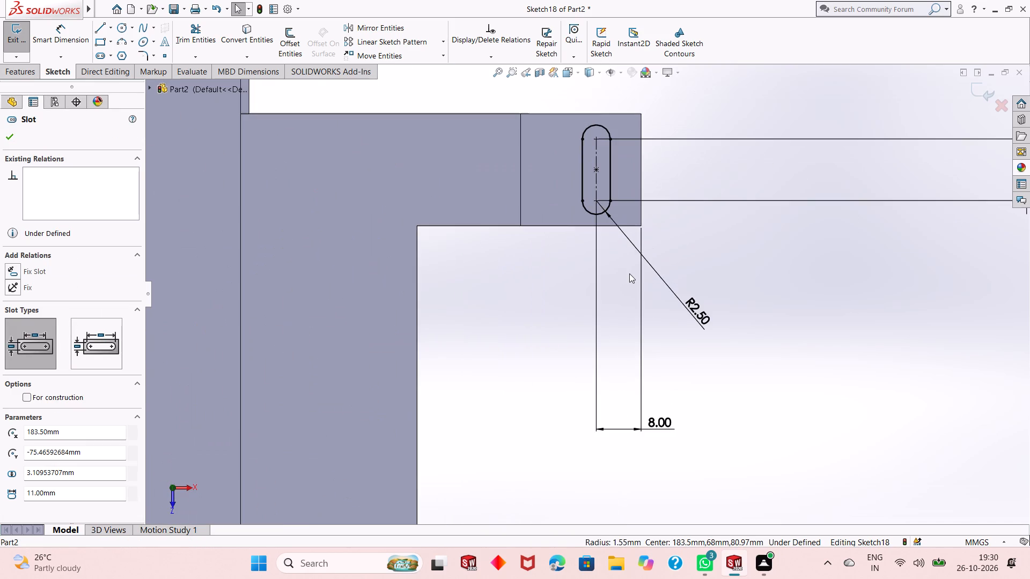
scroll(629, 273, "down", 1)
scroll(591, 192, "down", 1)
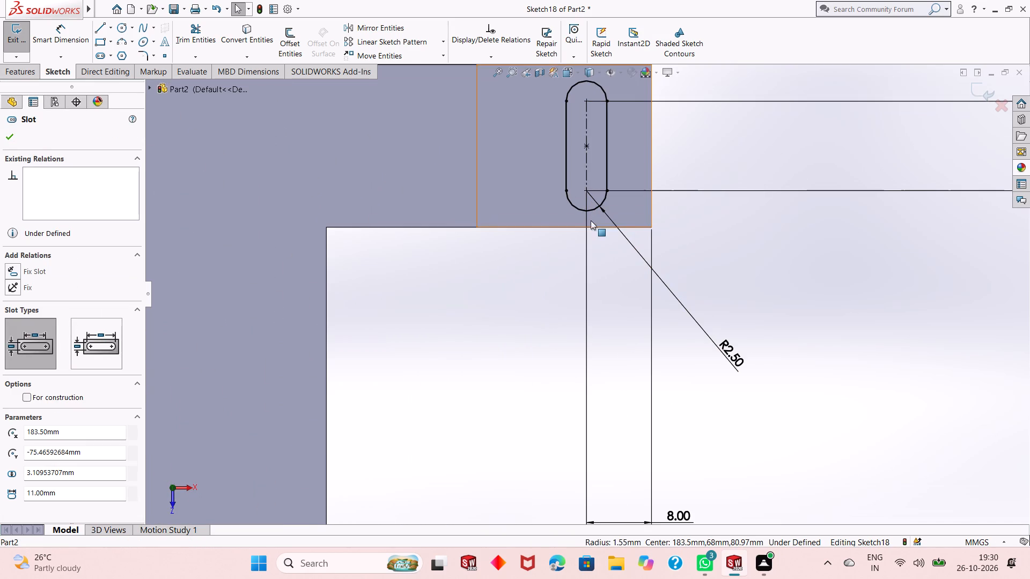
left_click(599, 206, "ctrl")
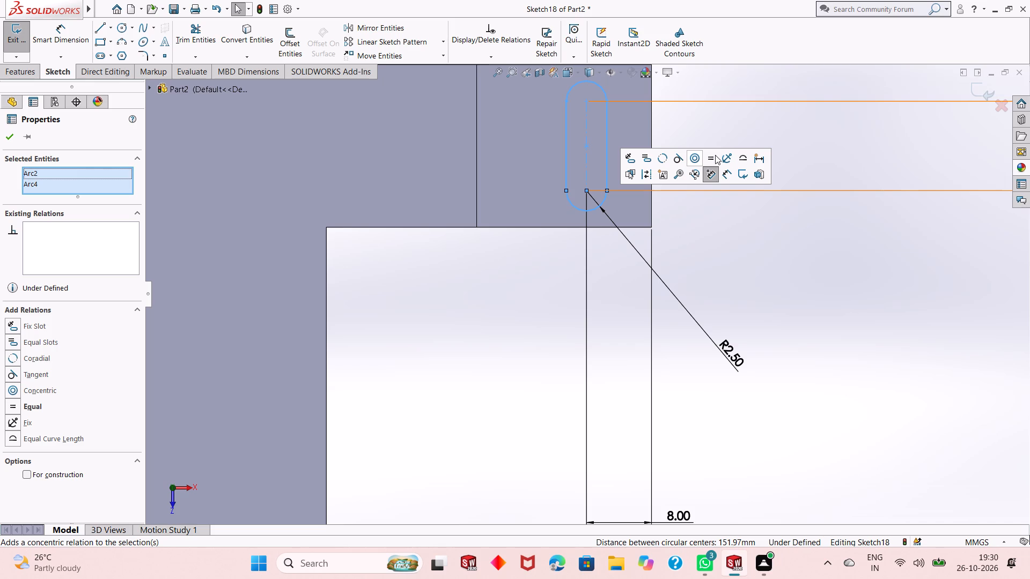
left_click(715, 155)
scroll(622, 323, "up", 12)
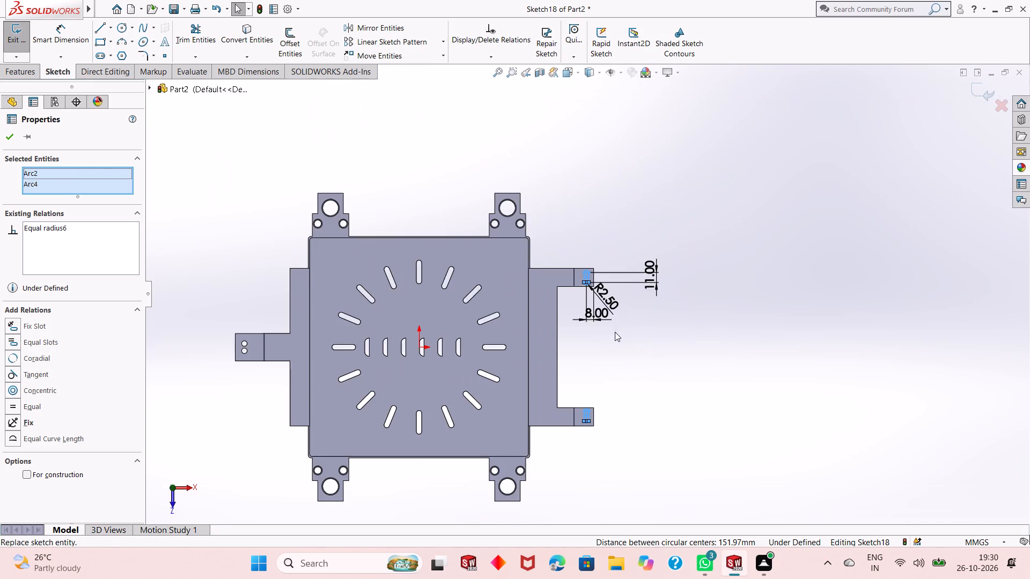
scroll(593, 423, "down", 3)
scroll(577, 363, "down", 2)
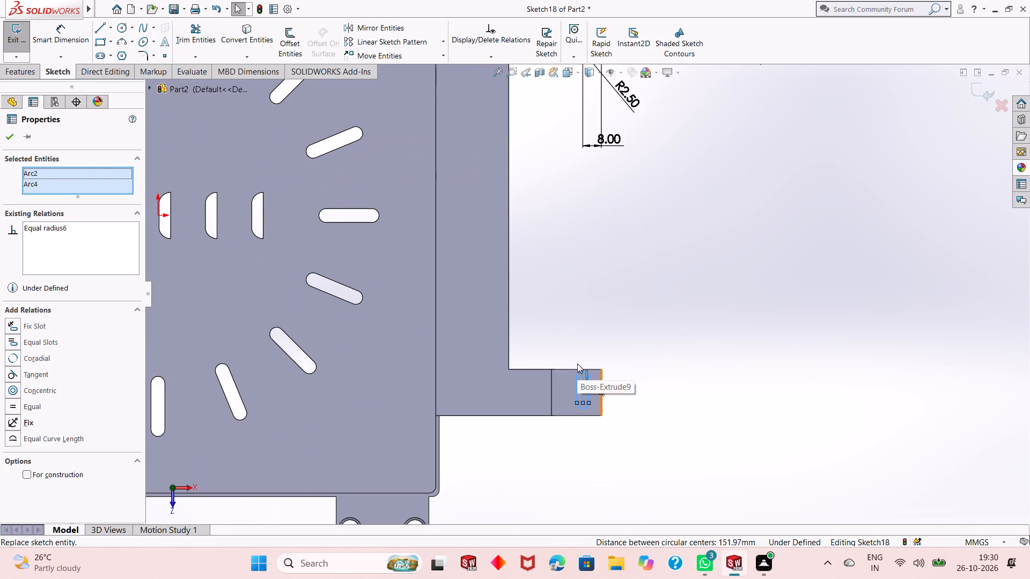
key("Escape")
key("Escape")
key("Escape")
Add a horizontal relation between the lower slot's center point and the midpoint of its arm's outer end edge.
scroll(577, 387, "down", 2)
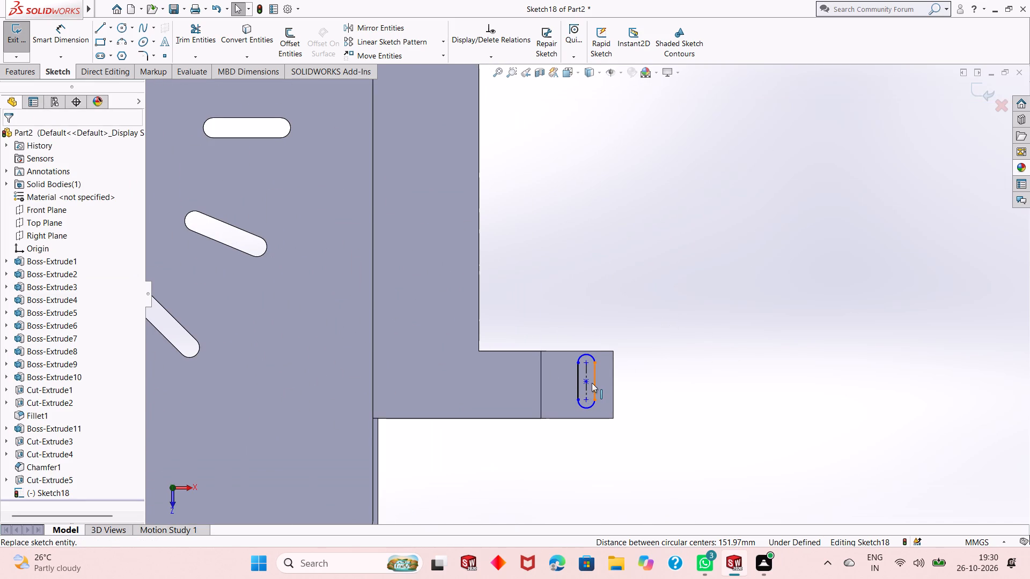
left_click(586, 383)
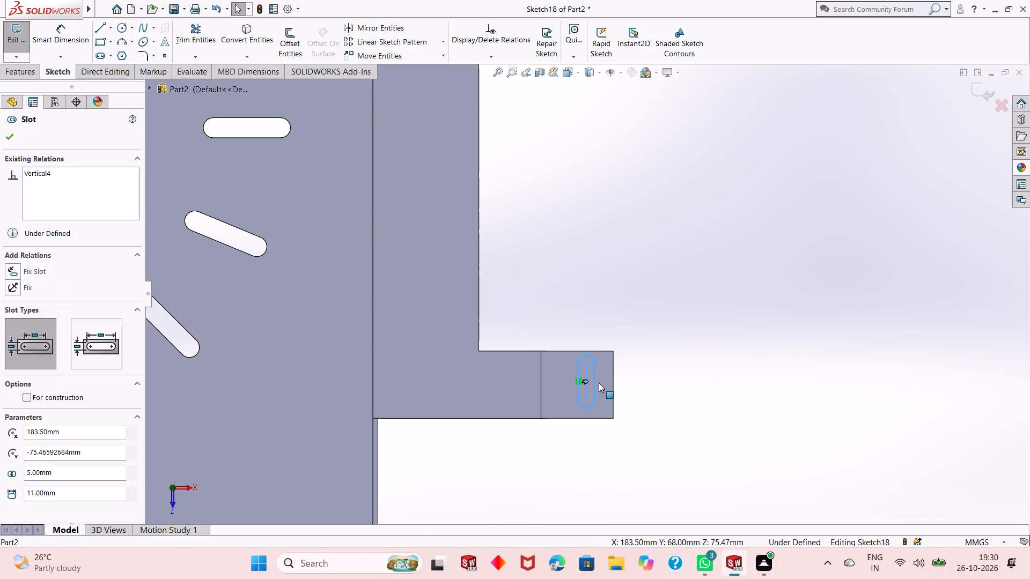
left_click(613, 383, "ctrl")
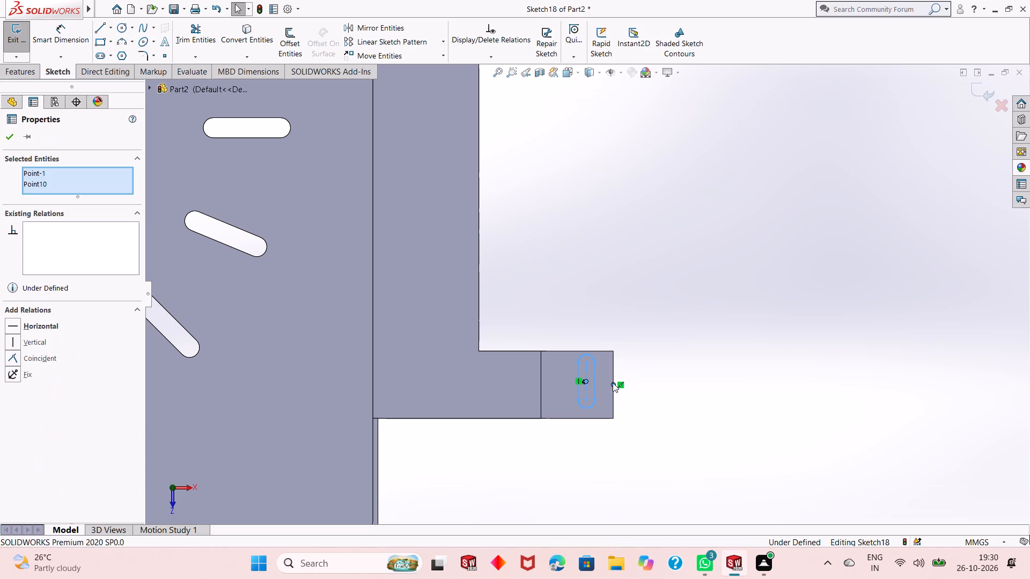
left_click(650, 335)
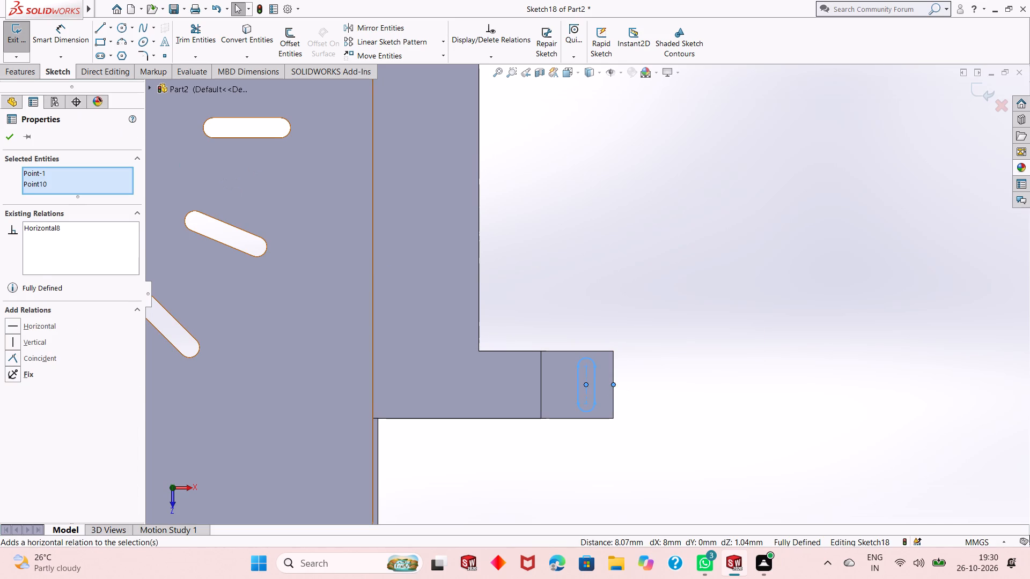
left_click(13, 135)
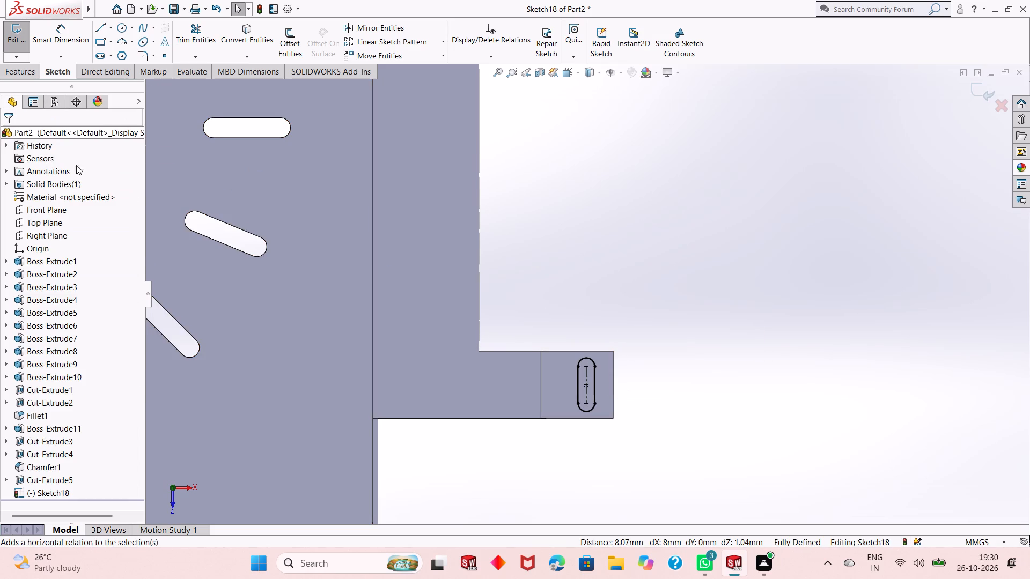
Cut both slots through the paired arms' raised ends with a blind Extruded Cut 1.5 mm deep.
scroll(532, 378, "up", 5)
scroll(598, 196, "down", 1)
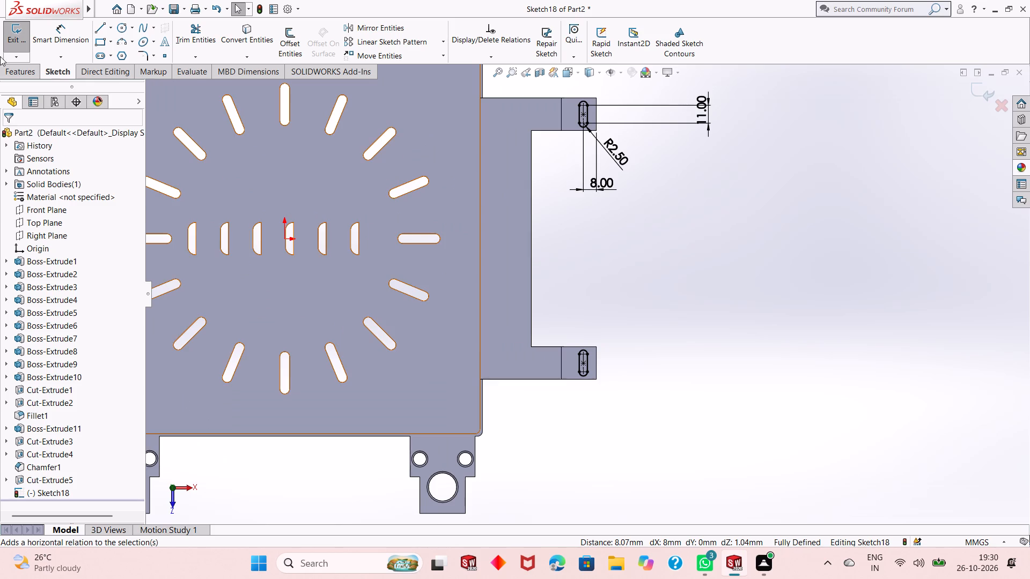
left_click(33, 75)
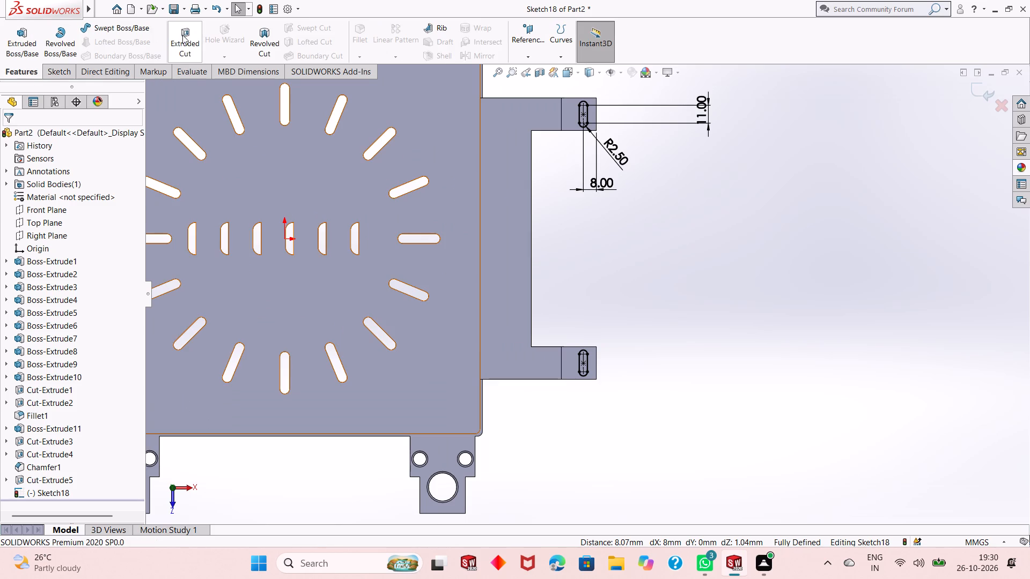
left_click(182, 35)
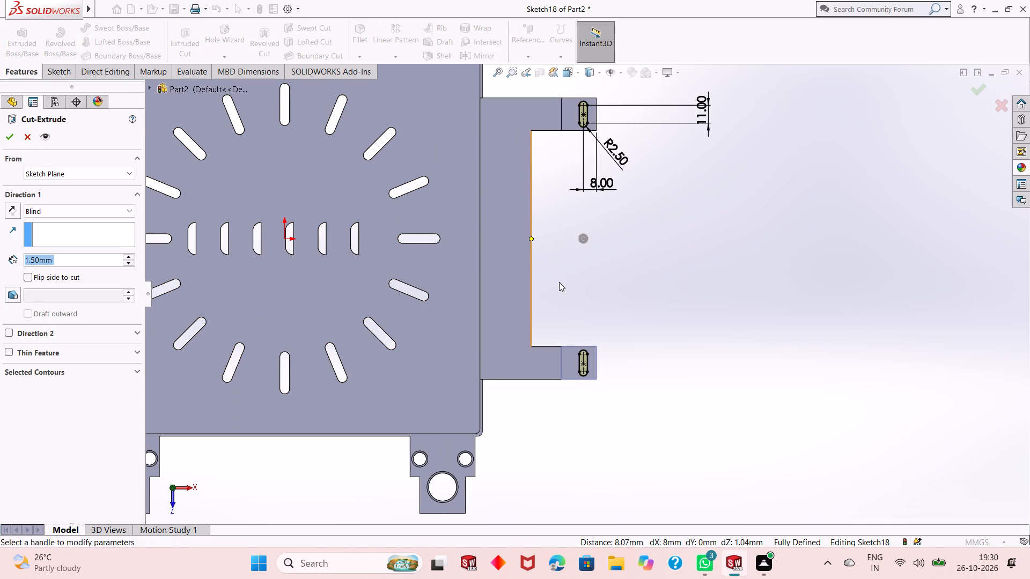
middle_click_drag(559, 282, 558, 210)
middle_click_drag(619, 303, 603, 204)
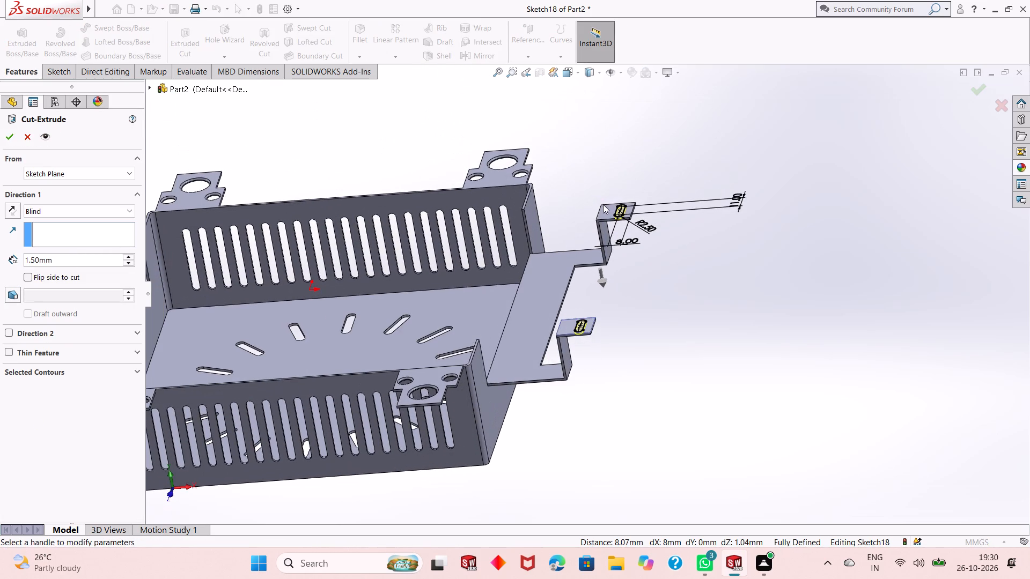
left_click(4, 133)
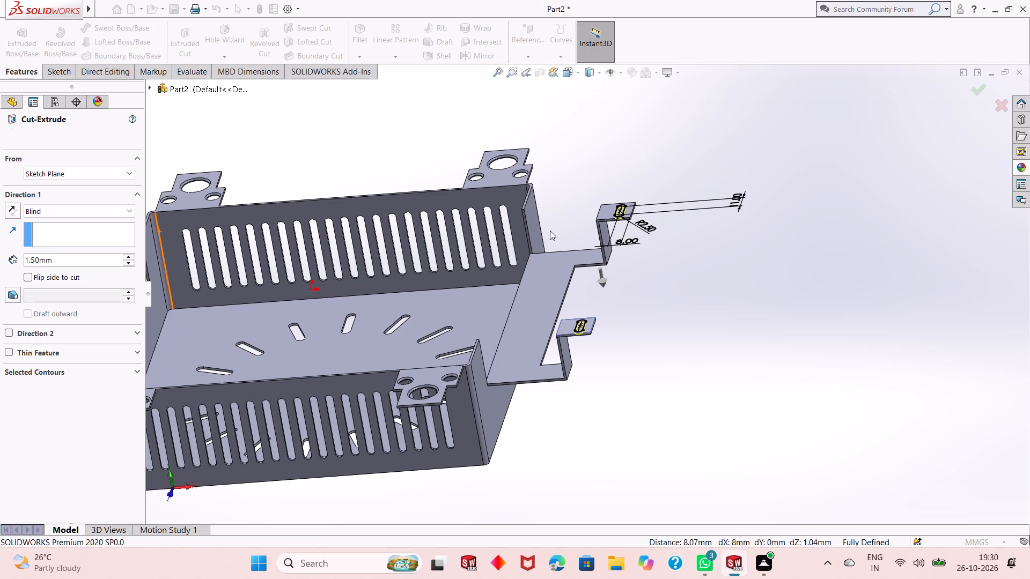
Start a sketch on the flat face of the flange carrying the paired arms, viewed normal to the face.
left_click(656, 246)
middle_click_drag(642, 248, 655, 260)
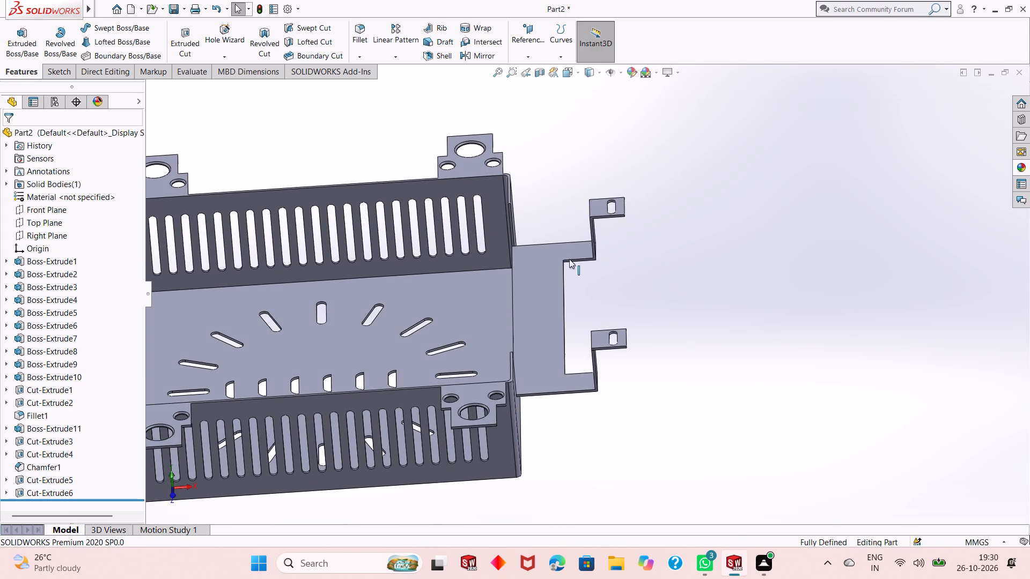
left_click(566, 255)
left_click(613, 229)
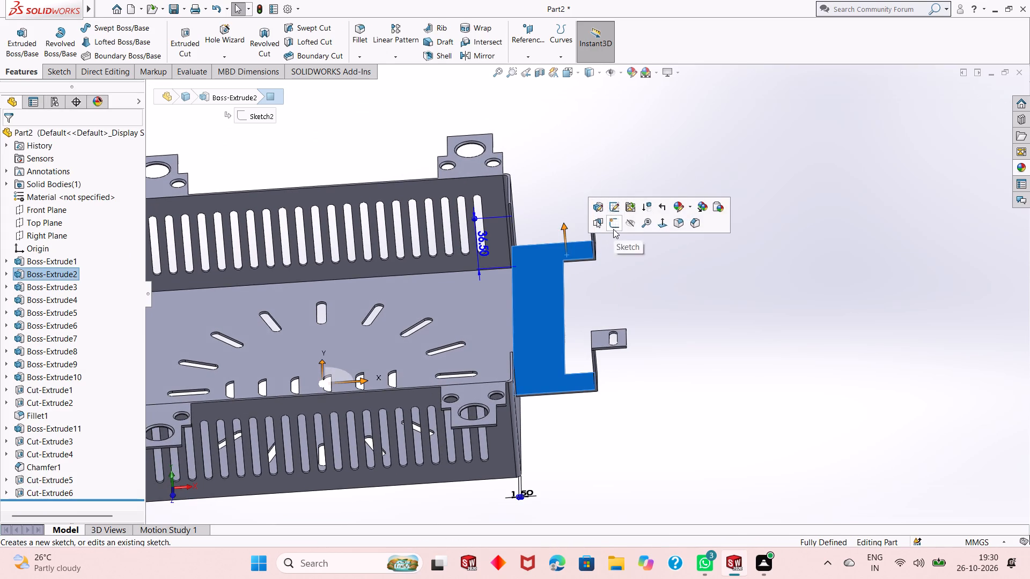
key("ctrl+8")
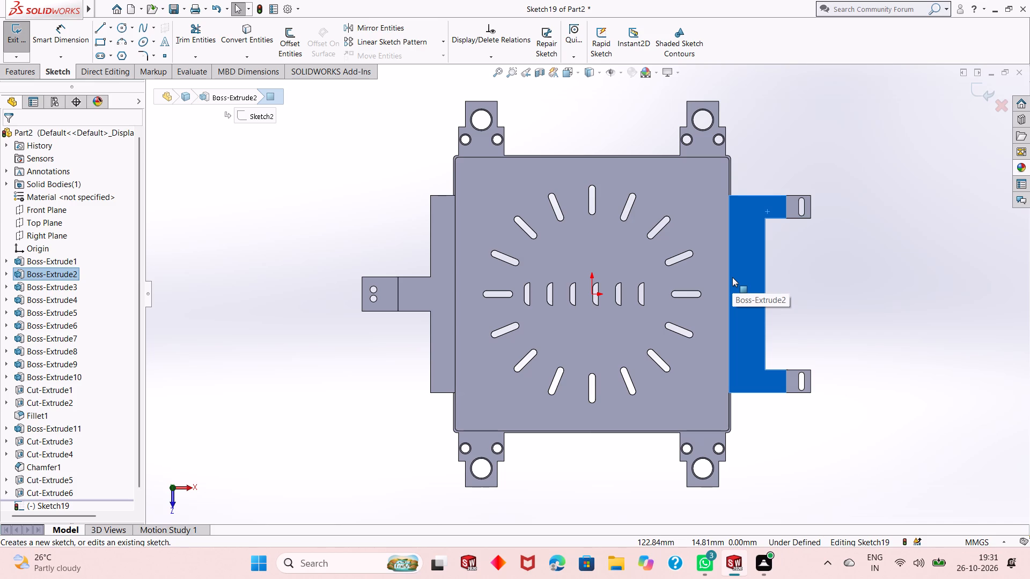
Sketch a vertical straight slot about 12 mm between centers and 3.7 mm wide on the upper arm, inboard of its raised end.
scroll(606, 268, "up", 2)
scroll(608, 269, "down", 1)
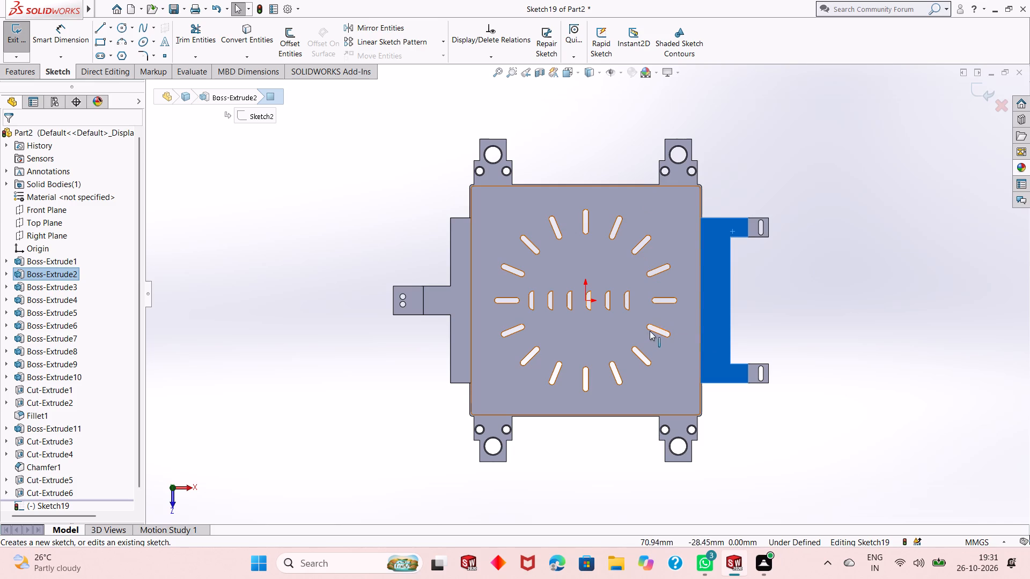
scroll(654, 306, "up", 1)
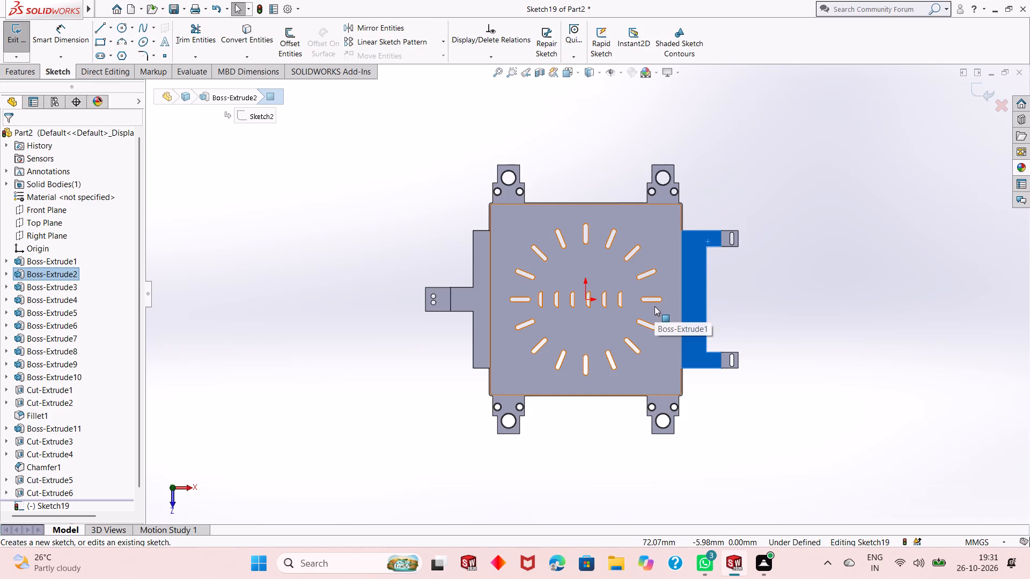
scroll(537, 229, "down", 3)
scroll(608, 315, "up", 1)
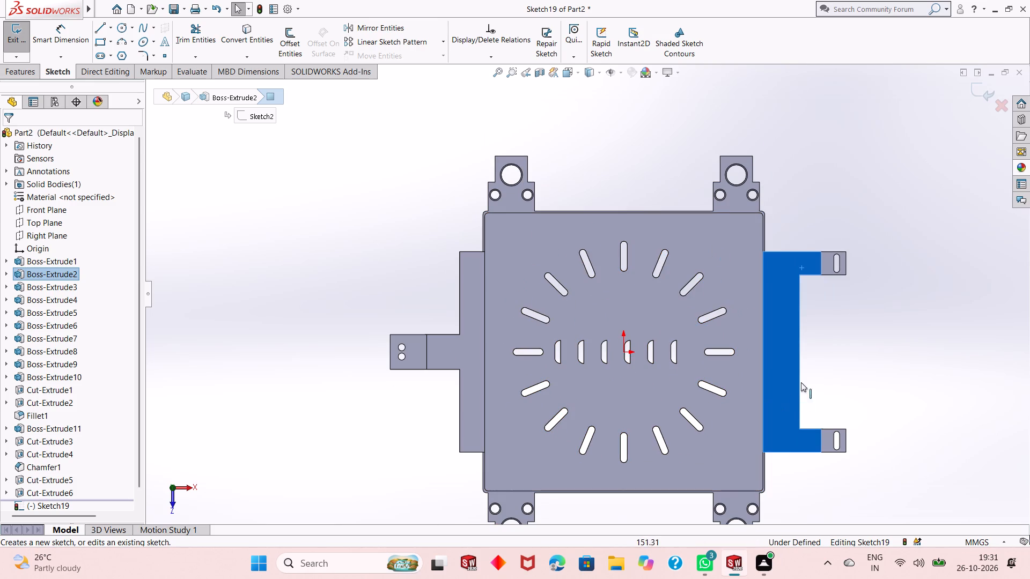
scroll(595, 413, "up", 3)
scroll(762, 319, "down", 3)
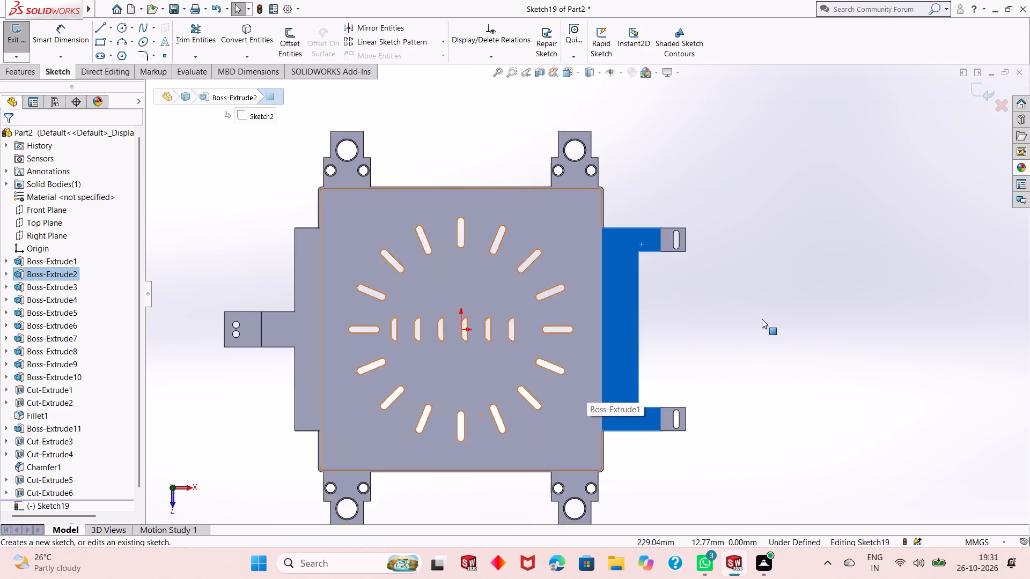
scroll(762, 319, "down", 2)
scroll(541, 211, "down", 1)
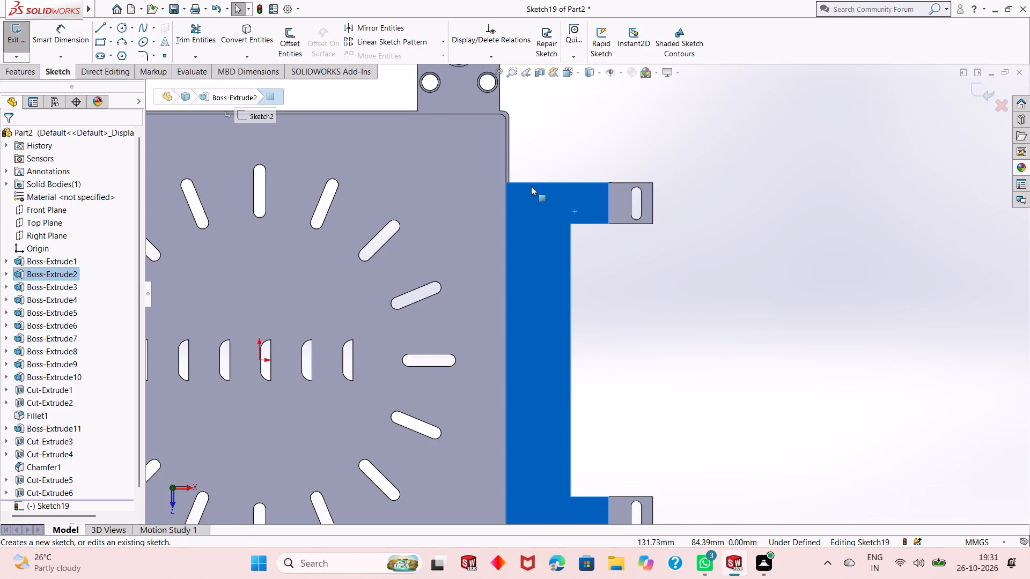
key("Escape")
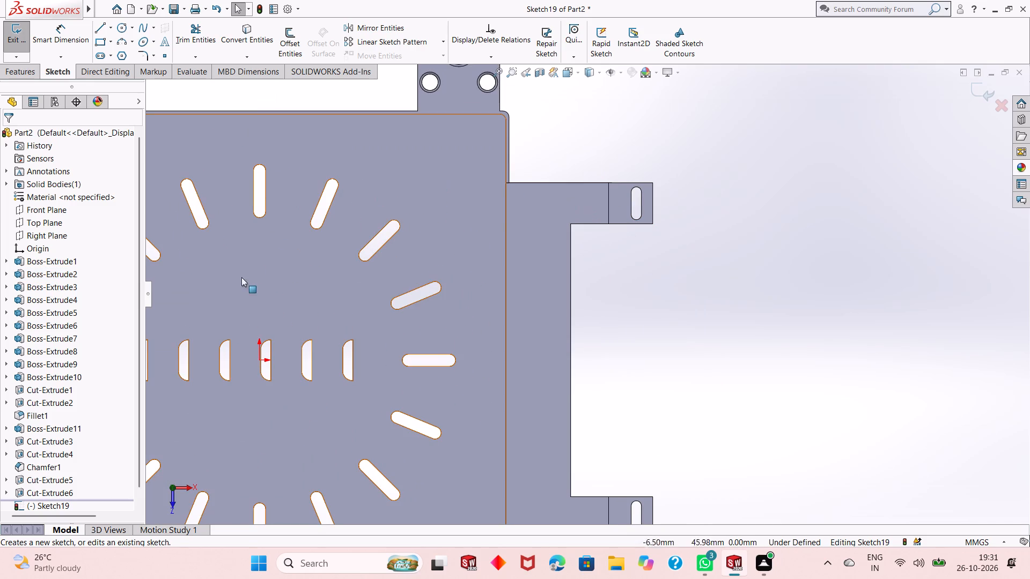
left_click(98, 51)
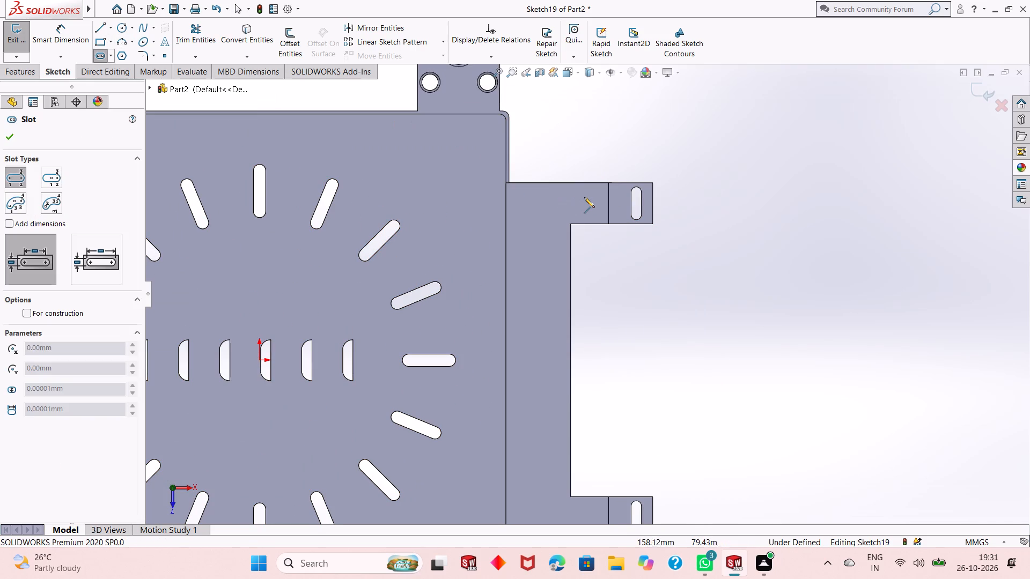
left_click(588, 191)
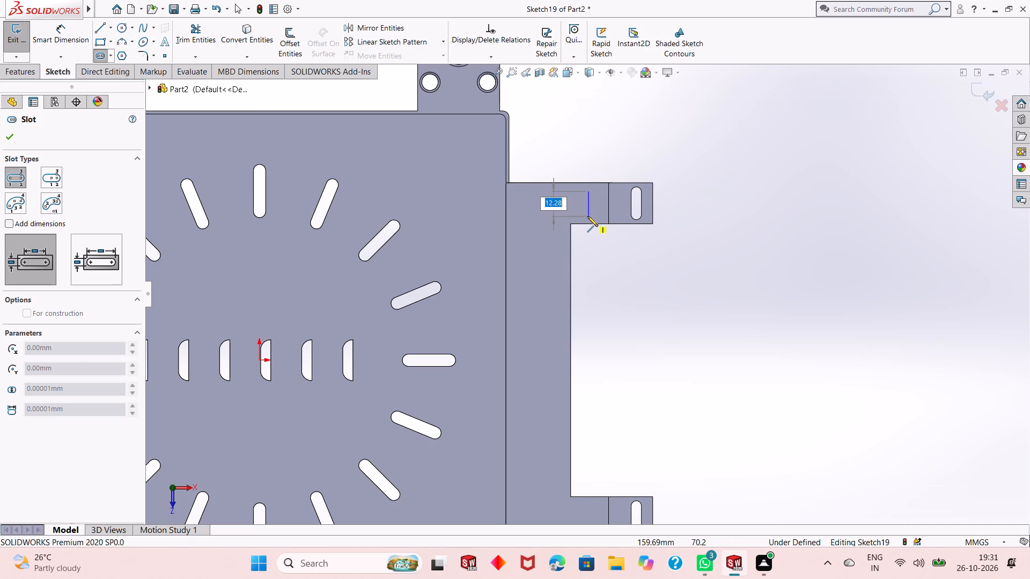
left_click(587, 216)
left_click(592, 209)
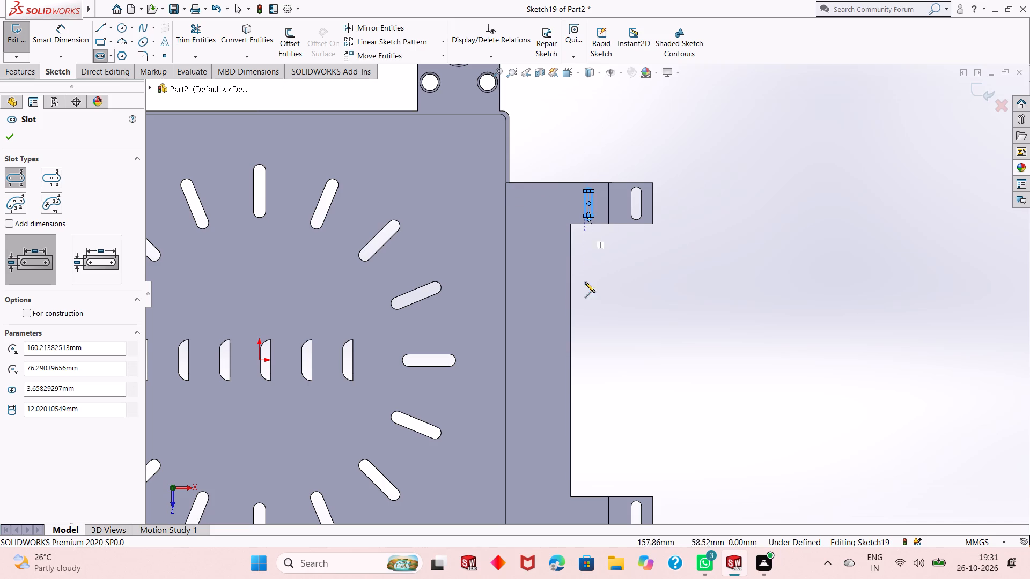
Sketch a matching vertical straight slot about 10.9 mm between centers and 4.9 mm wide on the flat part of the lower arm.
scroll(601, 326, "up", 2)
scroll(617, 465, "down", 2)
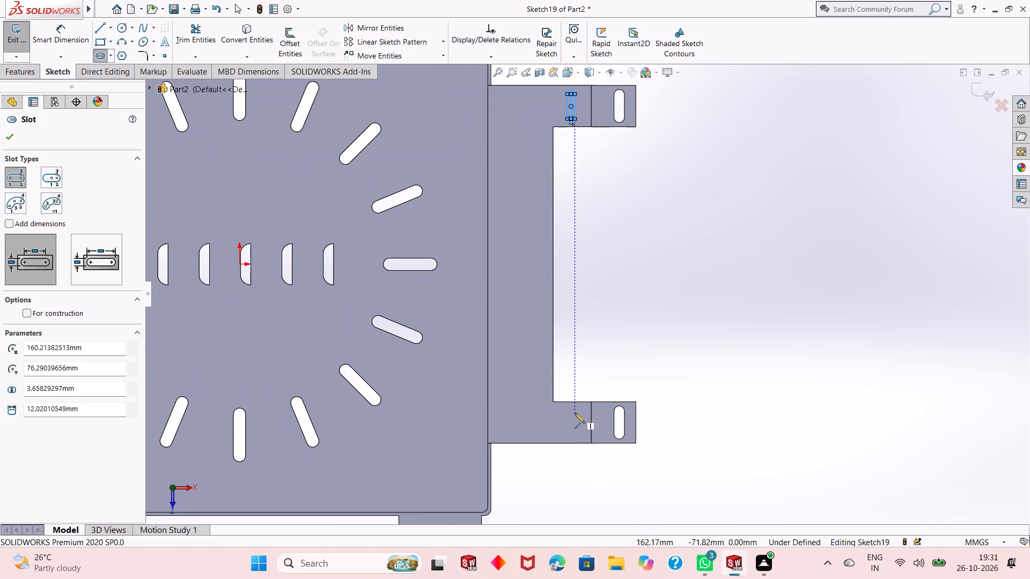
left_click(575, 413)
left_click(574, 435)
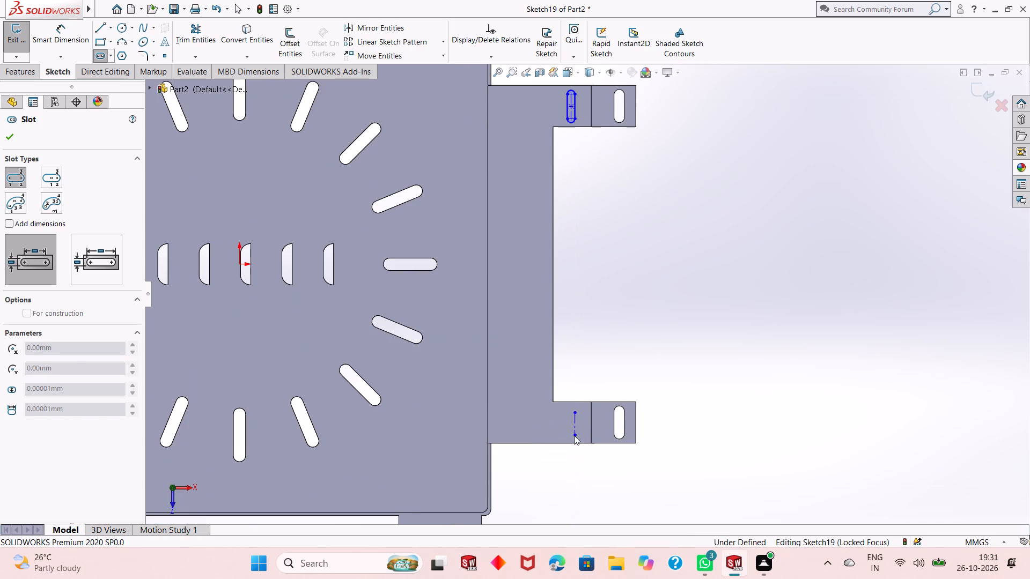
left_click(580, 427)
right_click(594, 277)
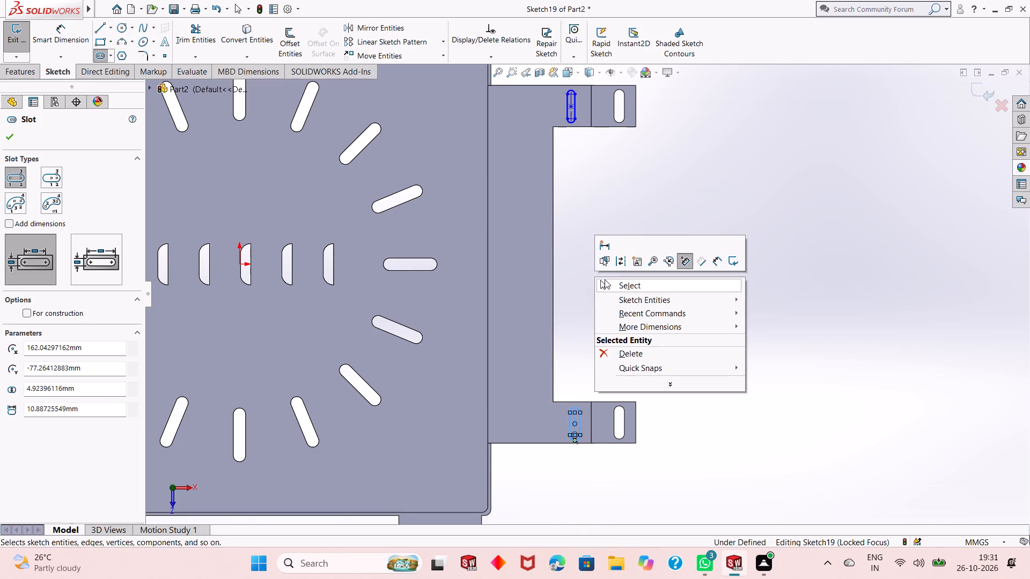
left_click(605, 279)
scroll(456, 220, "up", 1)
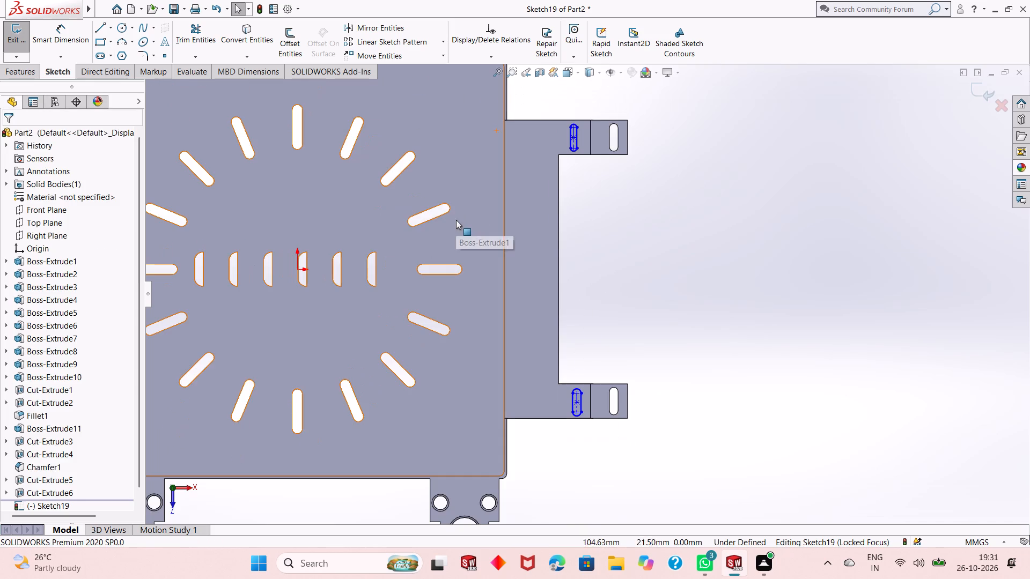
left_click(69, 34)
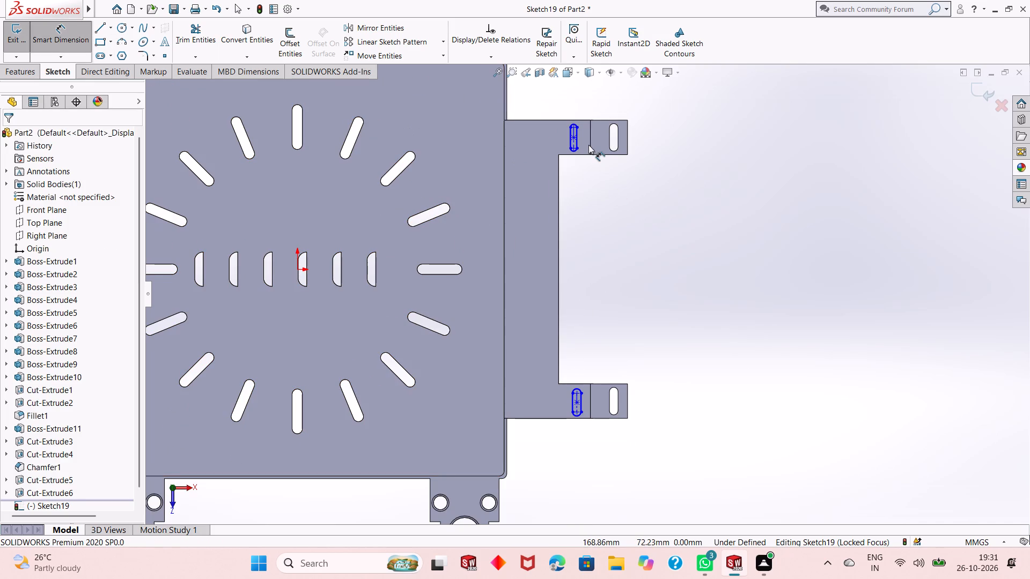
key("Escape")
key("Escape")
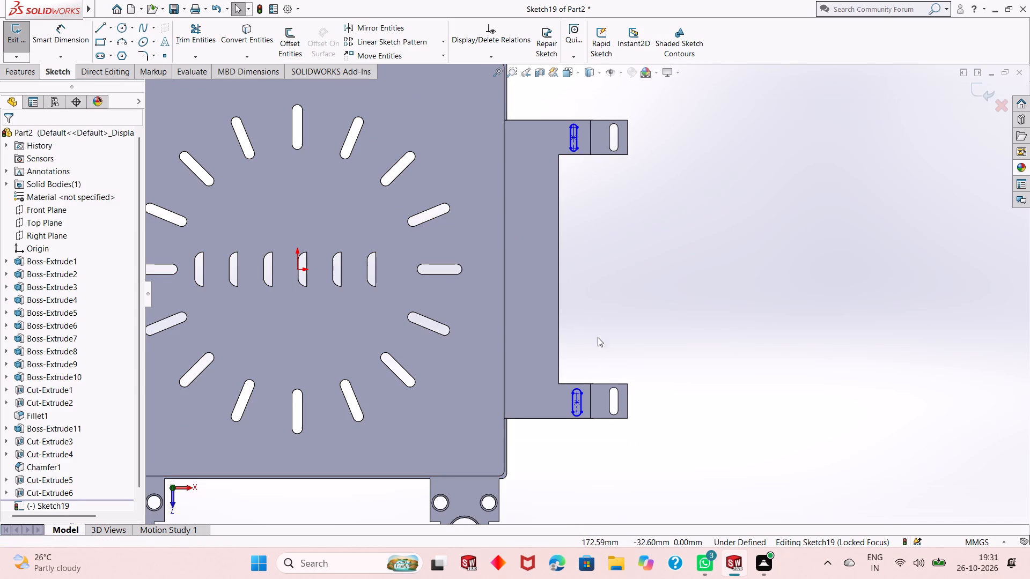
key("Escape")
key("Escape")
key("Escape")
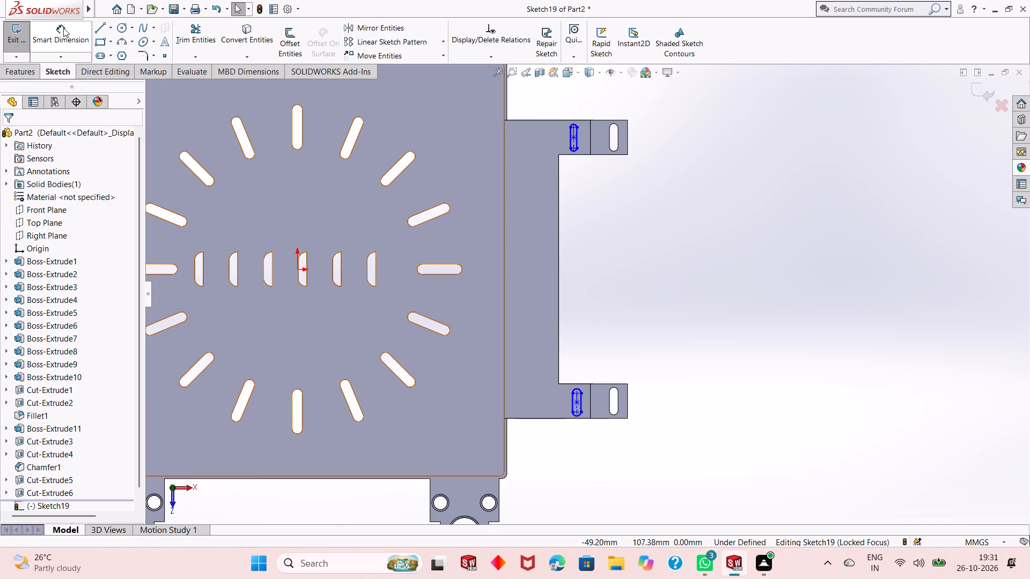
Dimension the horizontal distance from the lower sketched slot's center to the existing slot in the raised end as 21 mm.
left_click(63, 28)
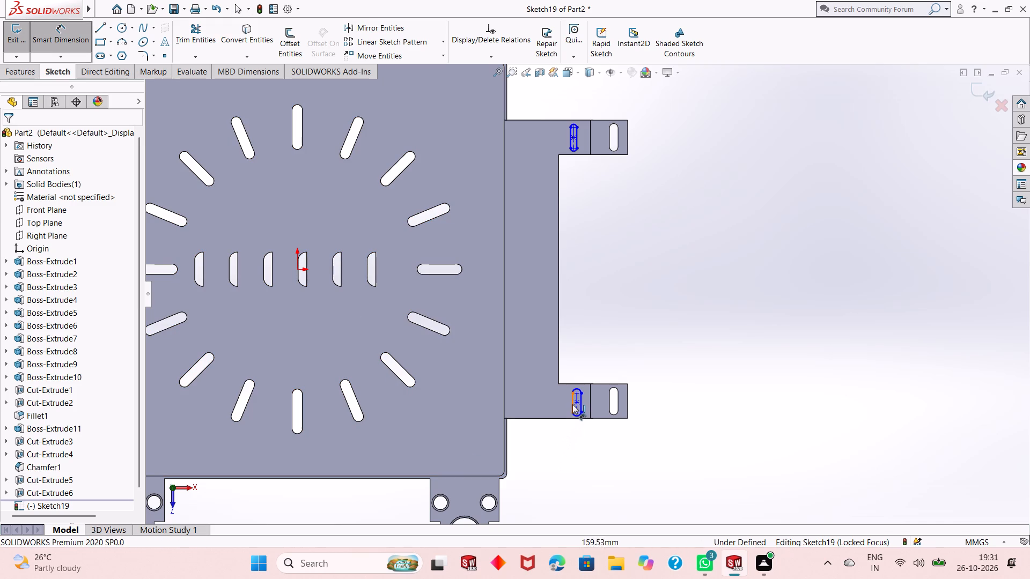
left_click(577, 403)
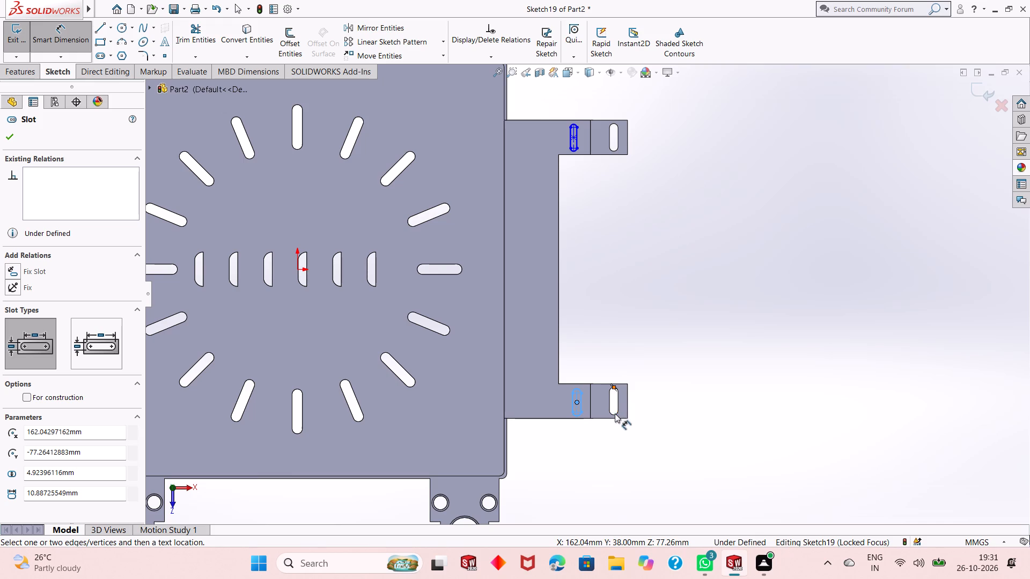
left_click(614, 414)
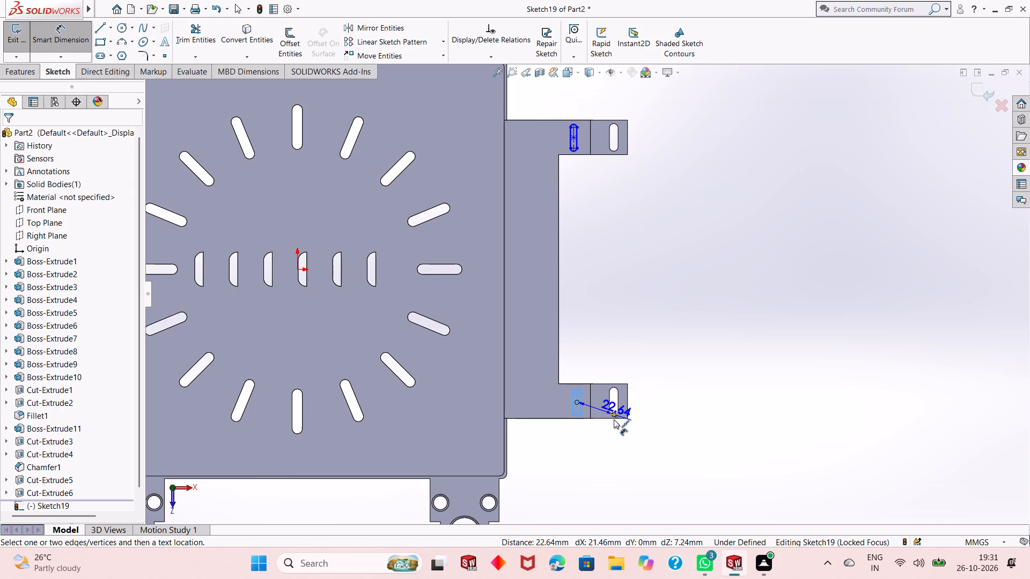
left_click(609, 452)
type("21")
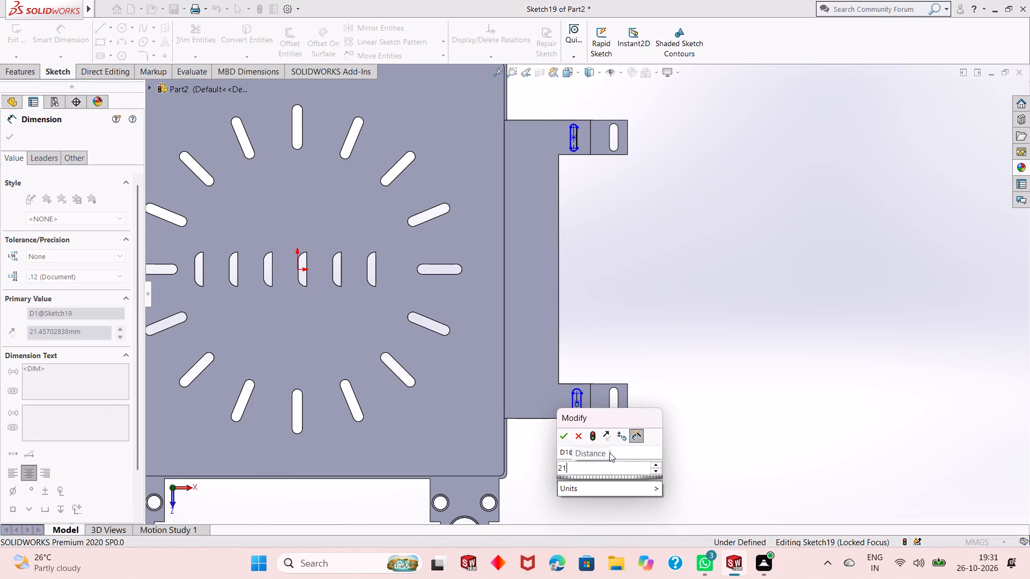
key("Return")
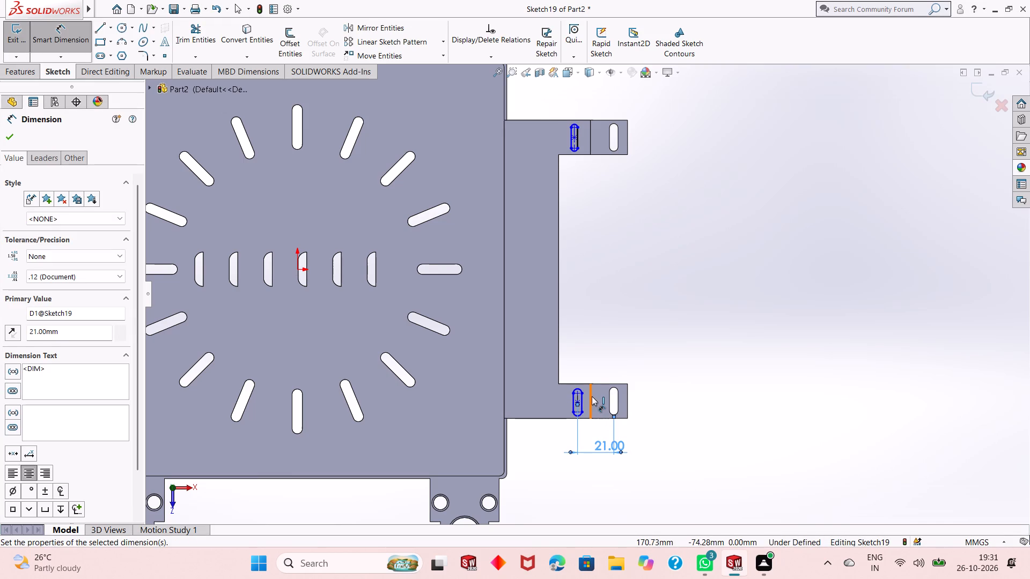
Dimension the lower sketched slot's centerline length as 11 mm.
scroll(580, 400, "down", 4)
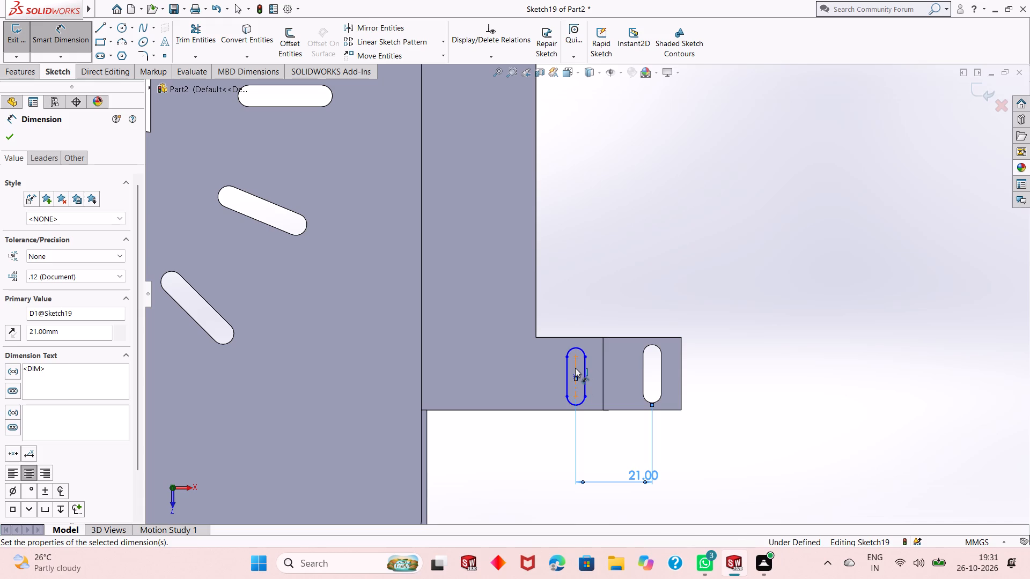
left_click(575, 368)
left_click(803, 378)
type("11")
key("Return")
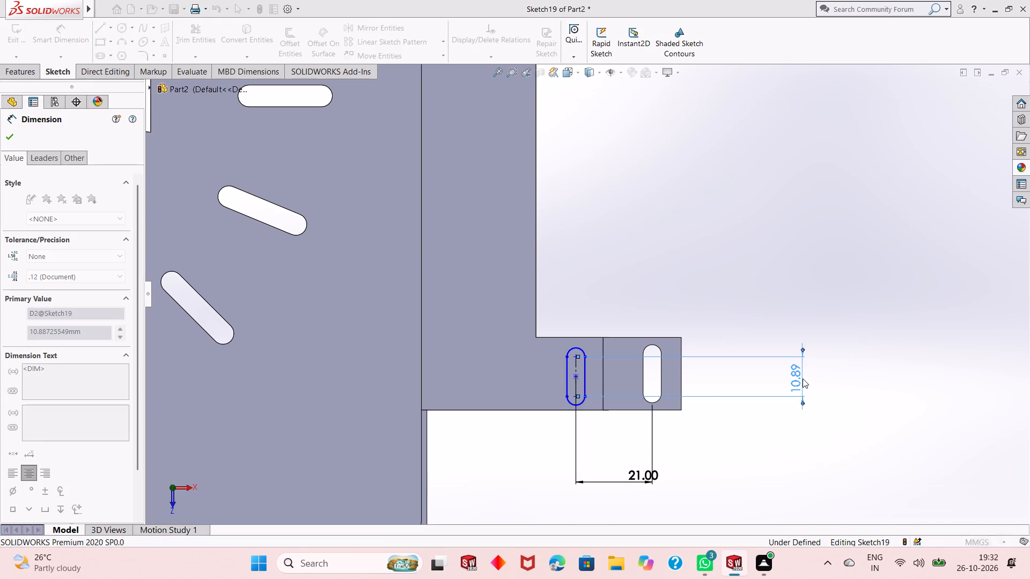
Dimension the lower sketched slot's end arc radius as 2.5 mm.
left_click(581, 404)
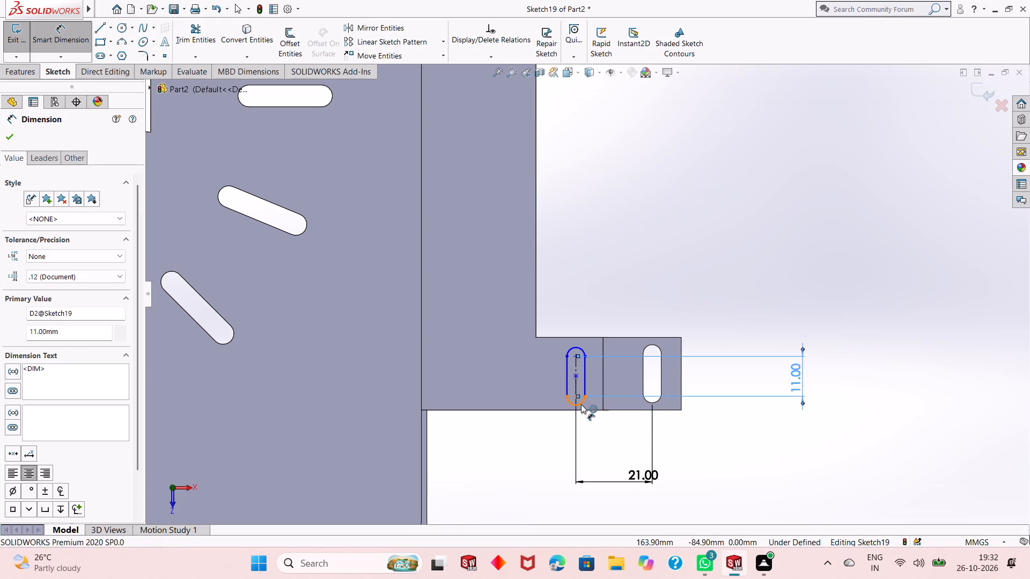
left_click(693, 455)
type("2.5")
key("Return")
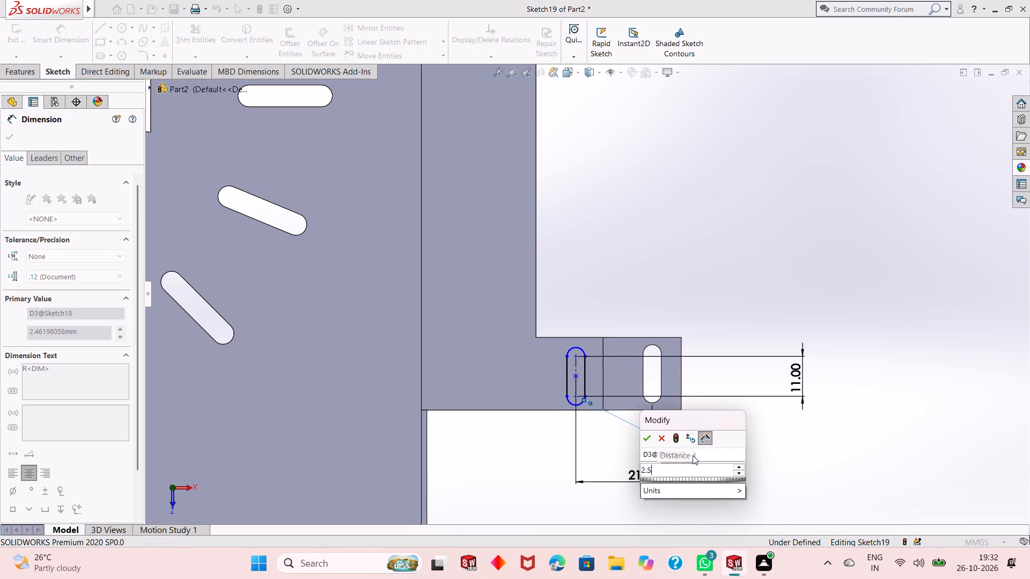
key("Escape")
key("Escape")
key("Escape")
key("Escape")
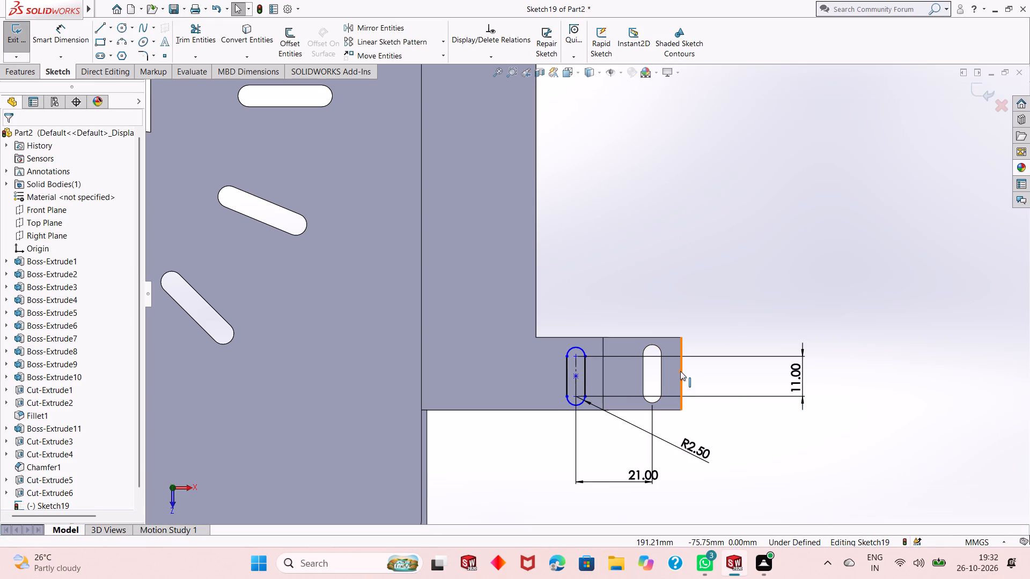
Add a horizontal relation between the lower sketched slot's center point and the midpoint of the edge where its arm meets the raised end.
left_click(602, 374)
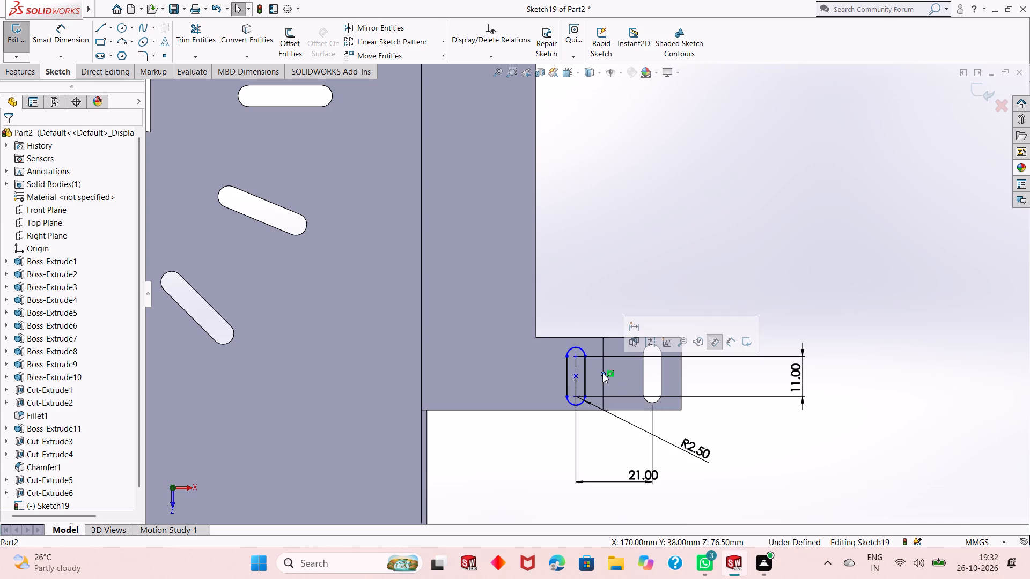
left_click(575, 374, "ctrl")
left_click(615, 329)
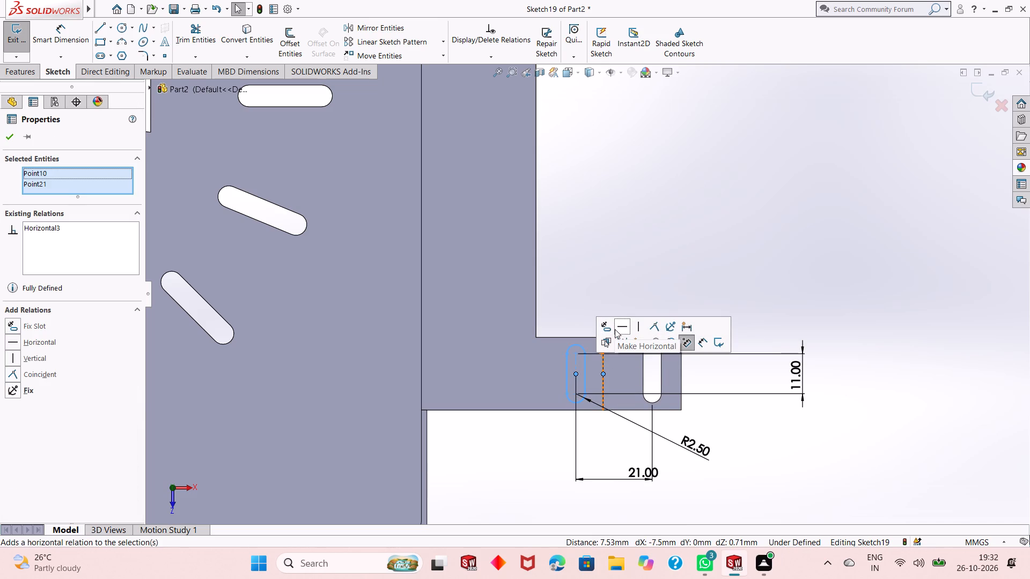
left_click(11, 138)
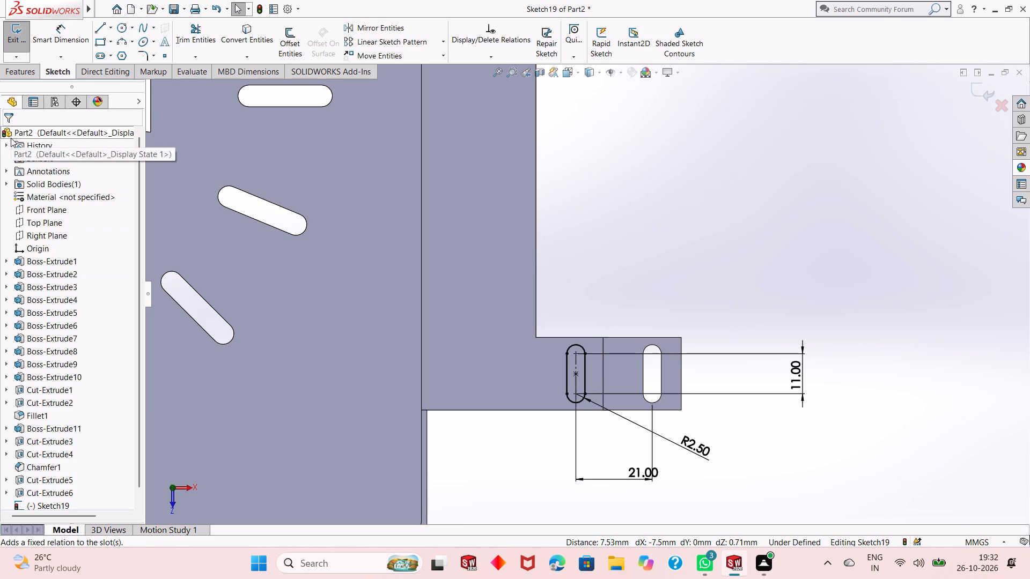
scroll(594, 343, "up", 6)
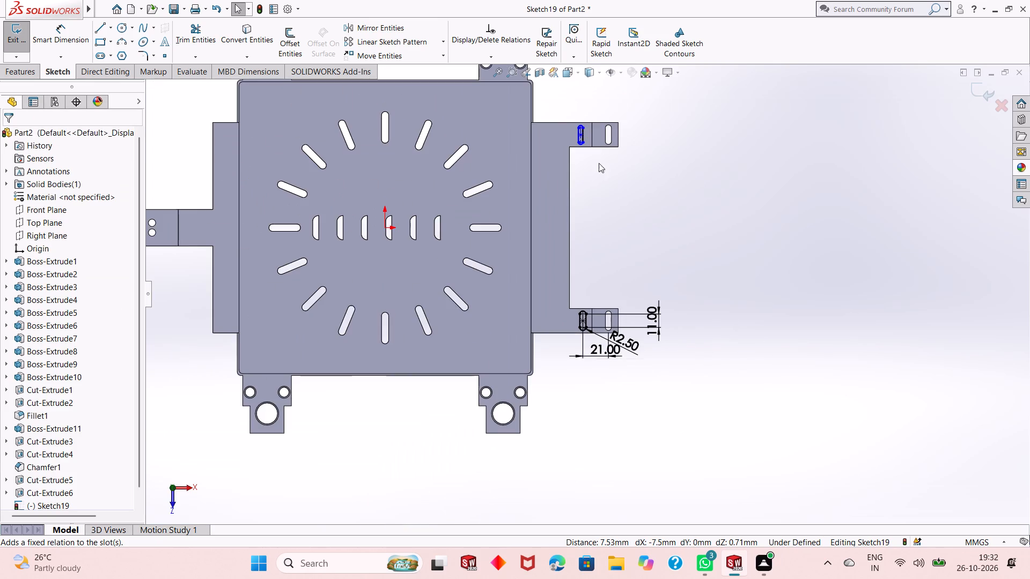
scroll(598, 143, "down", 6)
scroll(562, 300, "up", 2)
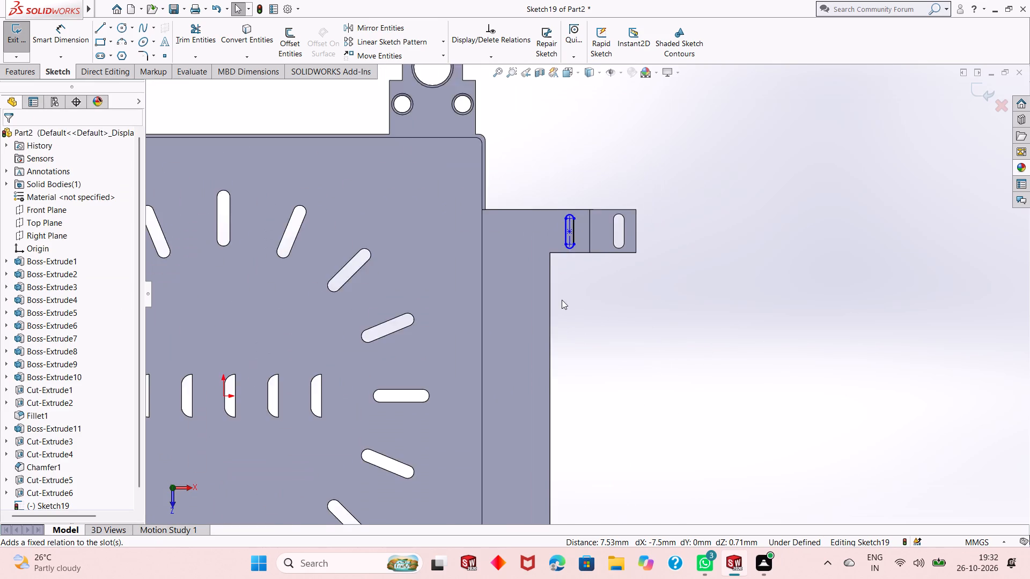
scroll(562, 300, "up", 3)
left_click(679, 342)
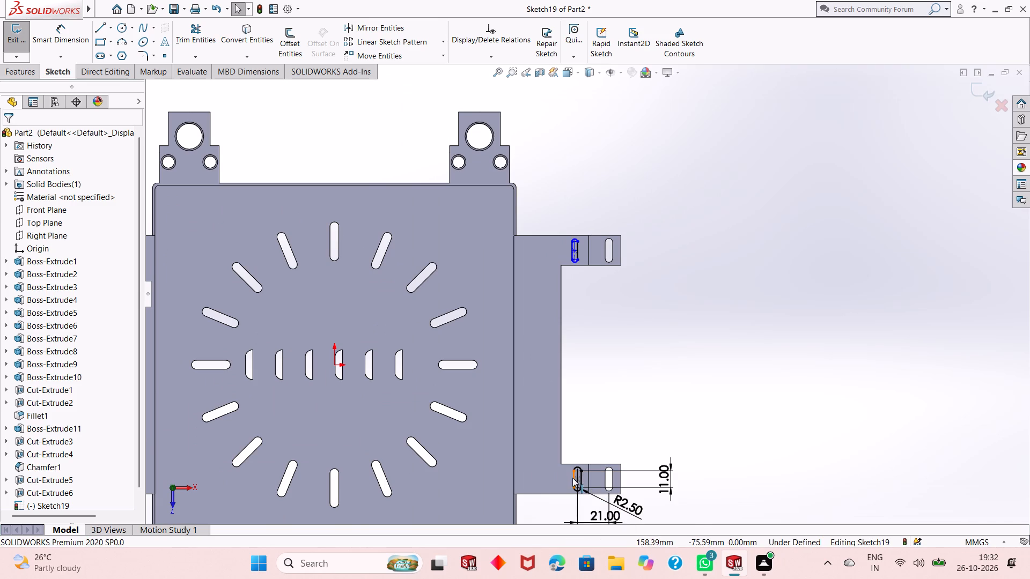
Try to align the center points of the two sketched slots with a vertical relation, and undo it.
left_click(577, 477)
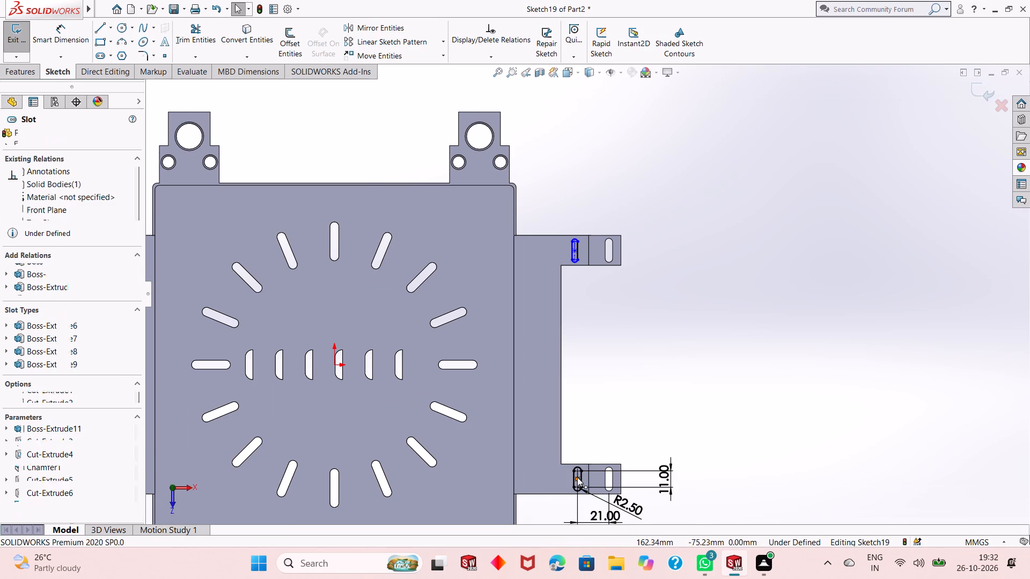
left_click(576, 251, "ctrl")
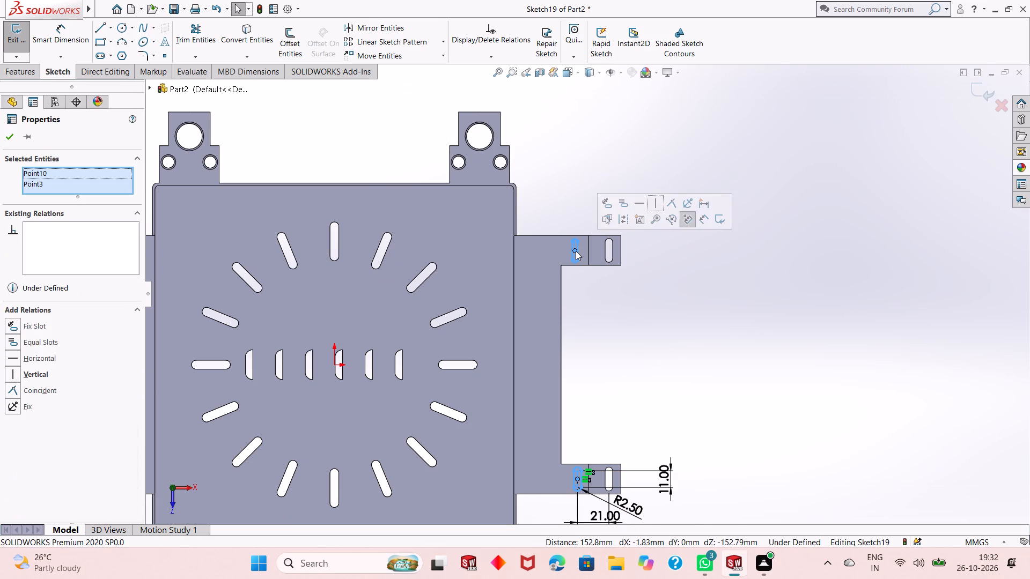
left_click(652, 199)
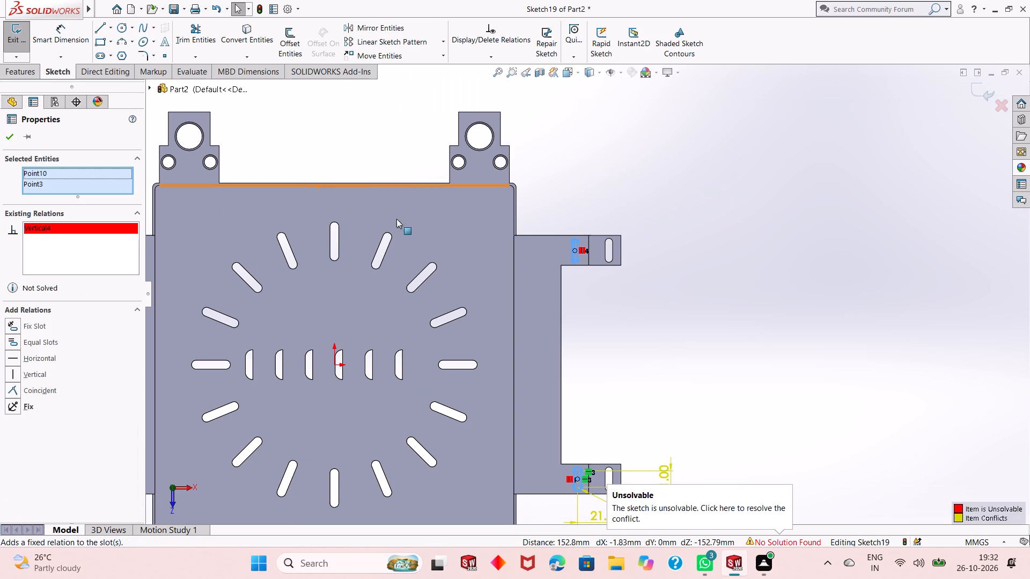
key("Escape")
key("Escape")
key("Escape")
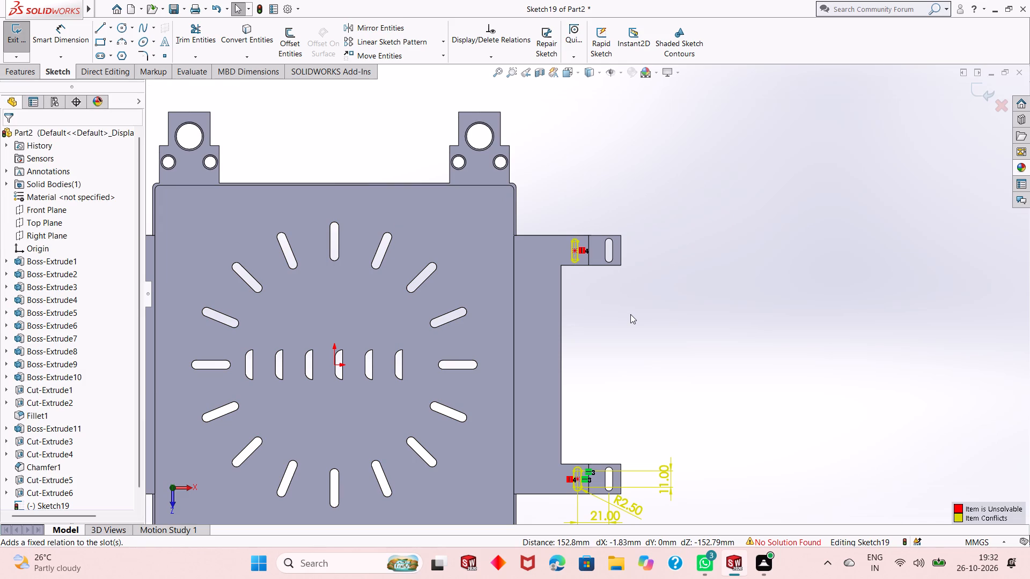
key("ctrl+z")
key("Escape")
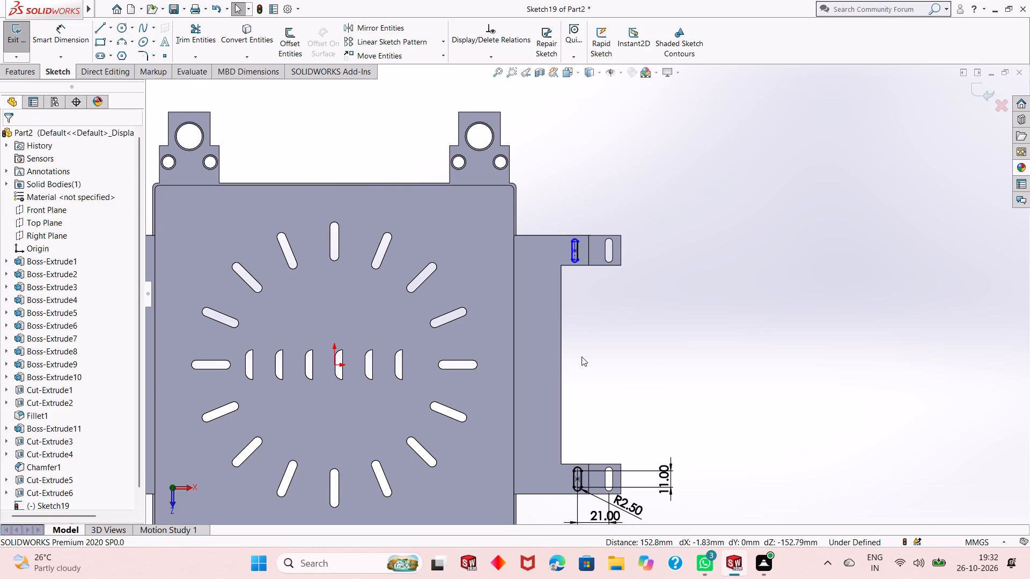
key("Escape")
Add an equal relation between the centerlines of the lower and upper sketched slots.
scroll(591, 484, "down", 4)
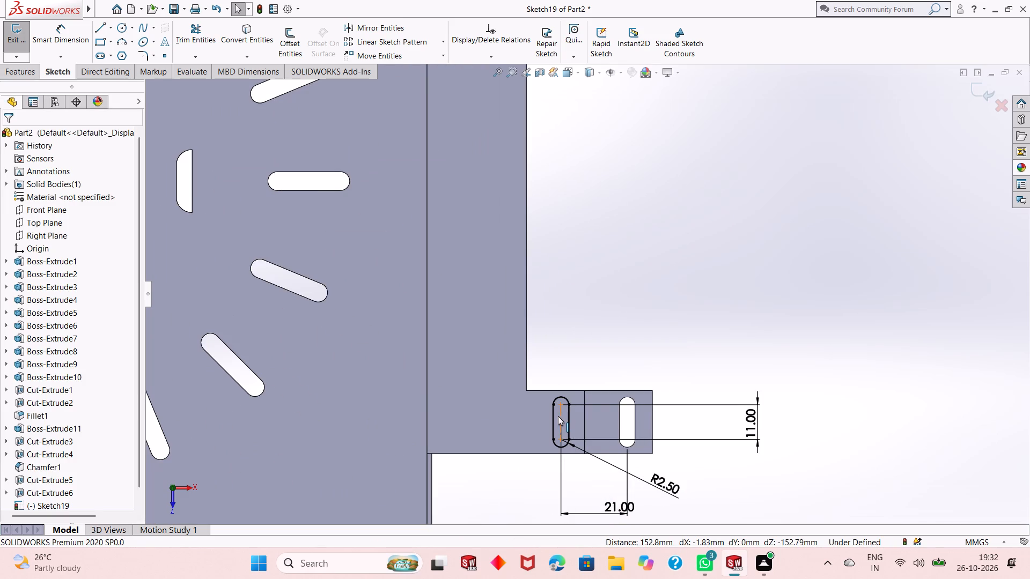
left_click(558, 416)
scroll(582, 439, "up", 4)
scroll(586, 376, "up", 1)
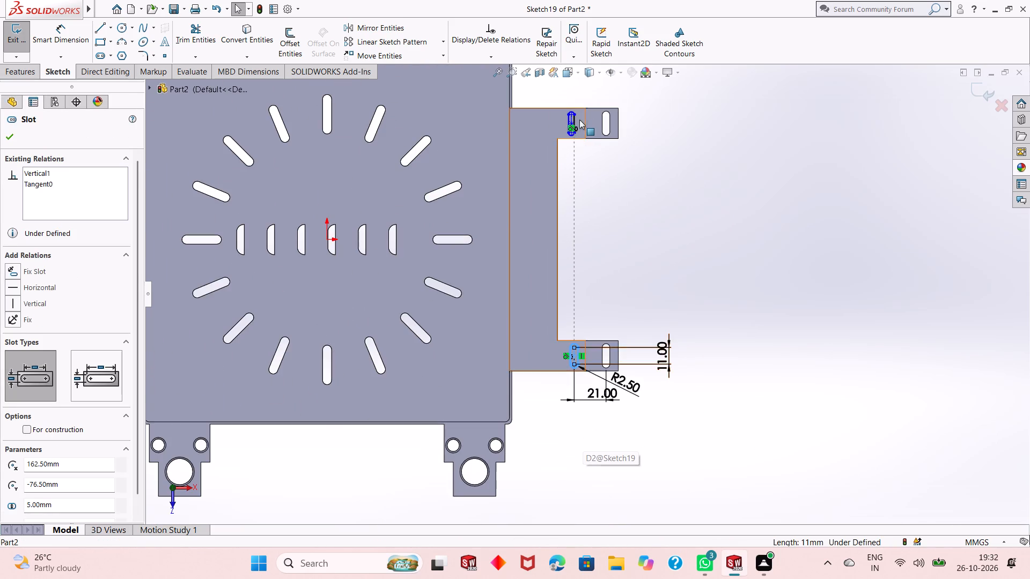
scroll(578, 112, "down", 7)
left_click(562, 253, "ctrl")
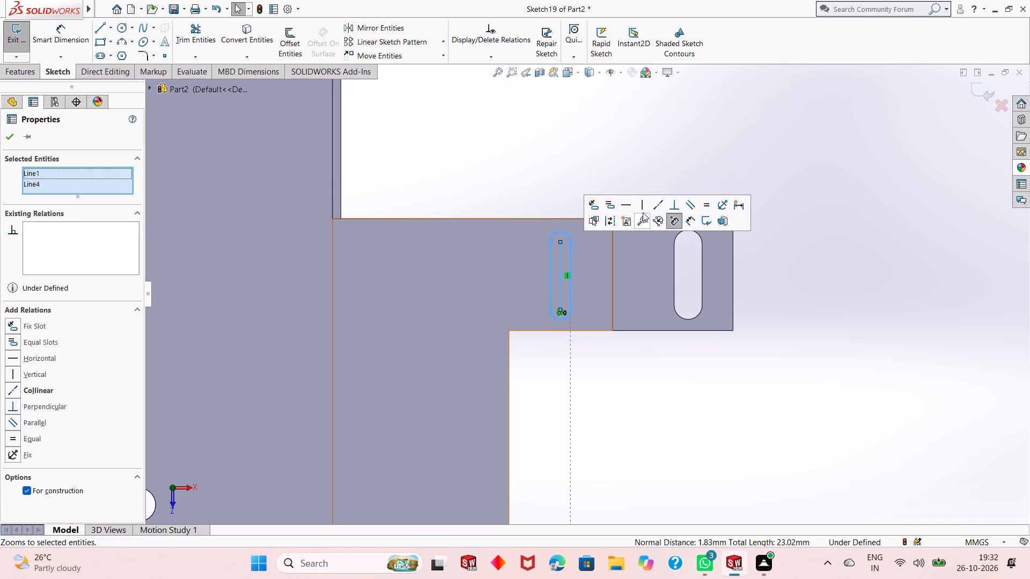
left_click(707, 208)
scroll(619, 352, "up", 5)
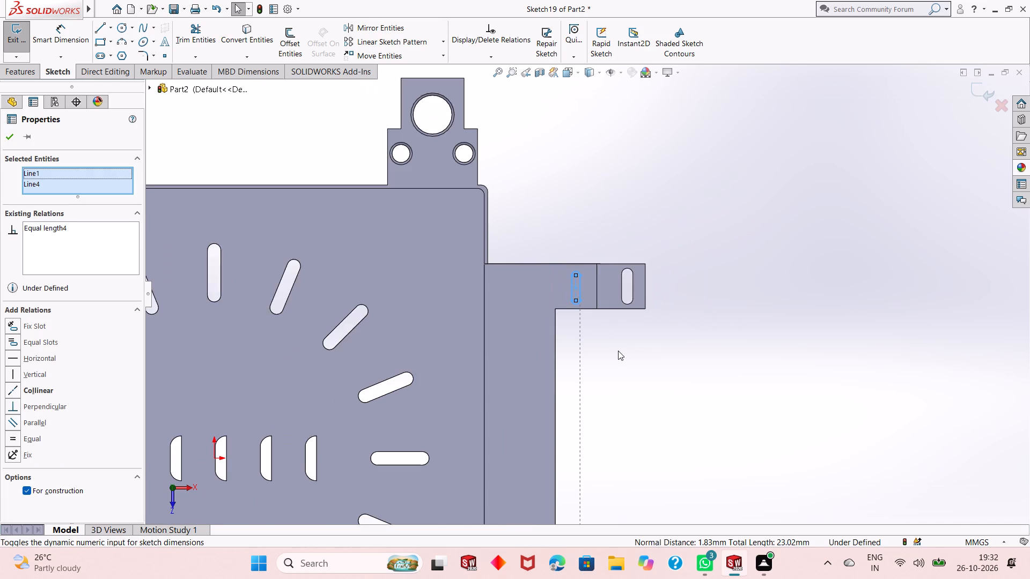
scroll(616, 367, "up", 3)
left_click(8, 138)
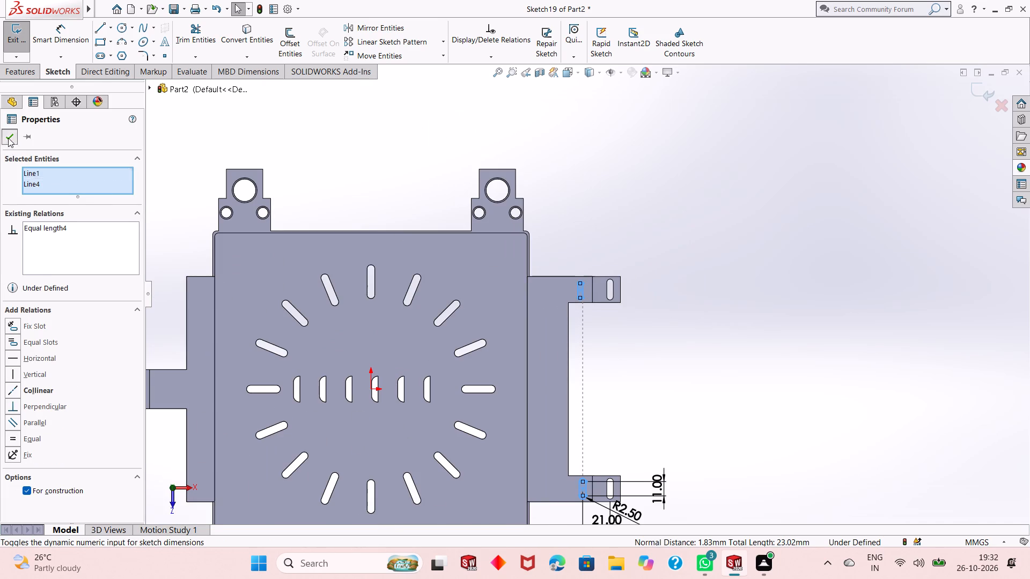
Add an equal relation between the lower end arcs of the two sketched slots so their radii match.
scroll(558, 506, "down", 6)
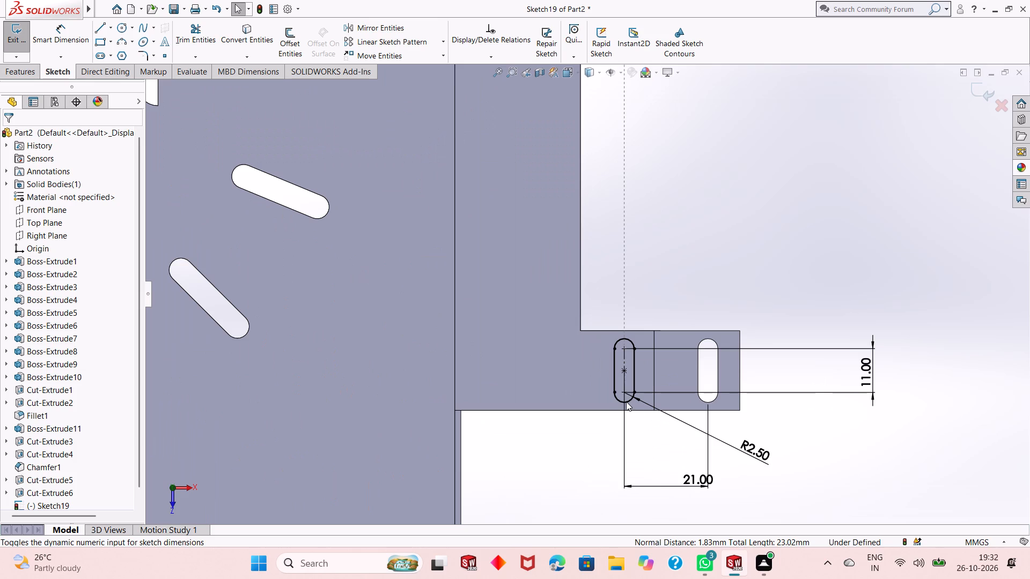
left_click(620, 402)
scroll(618, 442, "up", 6)
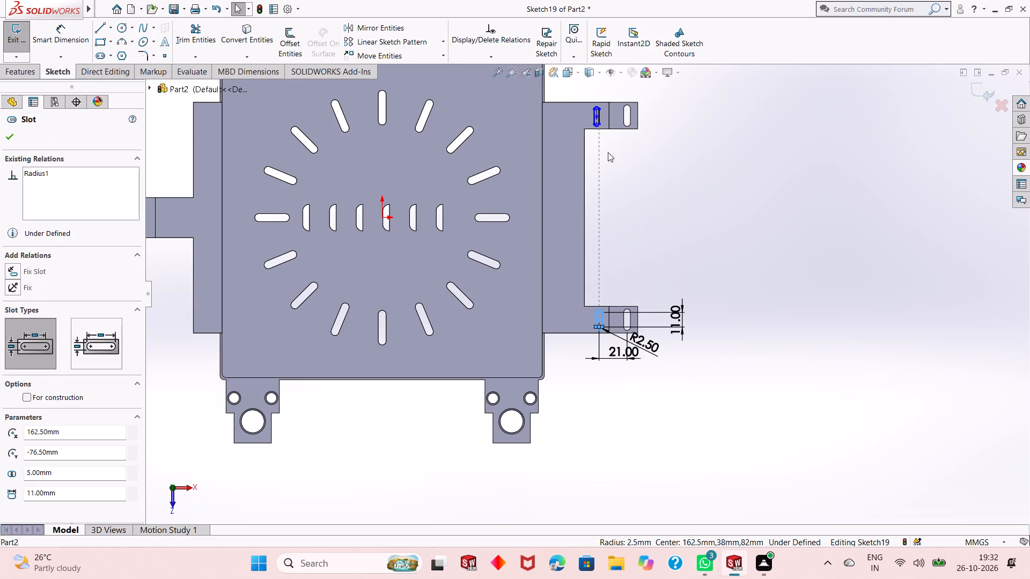
scroll(604, 104, "down", 9)
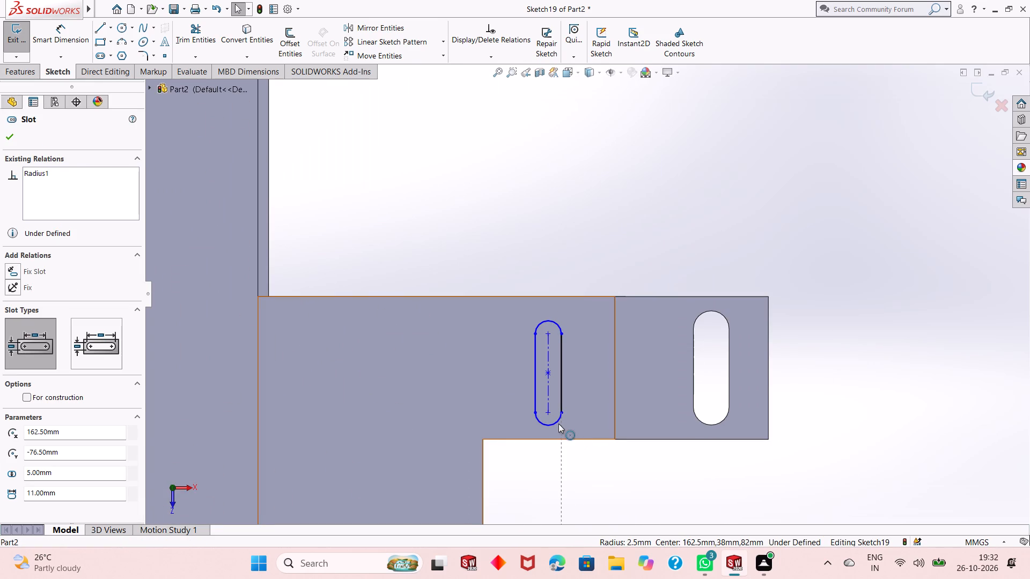
left_click(558, 423, "ctrl")
left_click(676, 374)
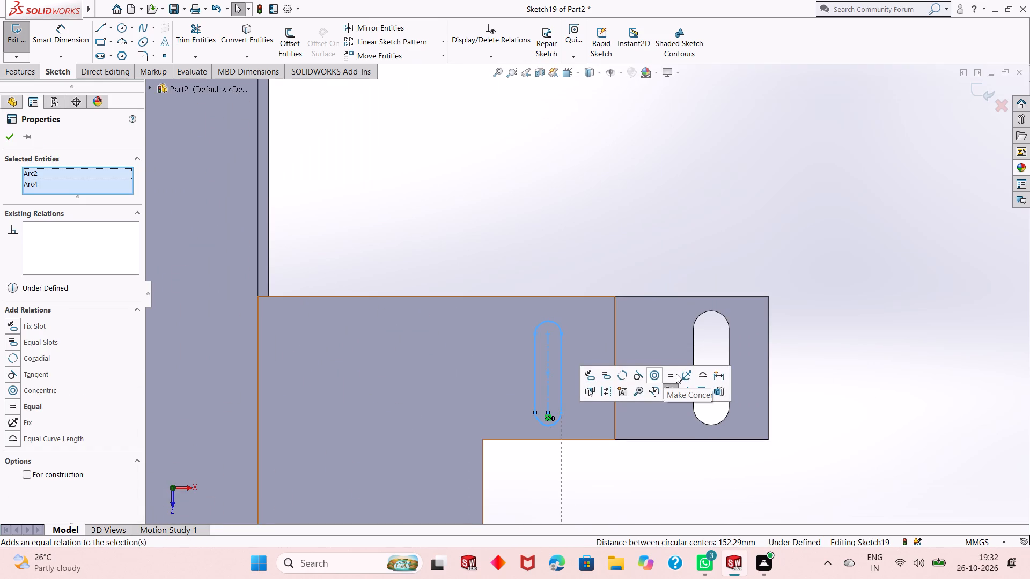
left_click_drag(13, 137, 19, 137)
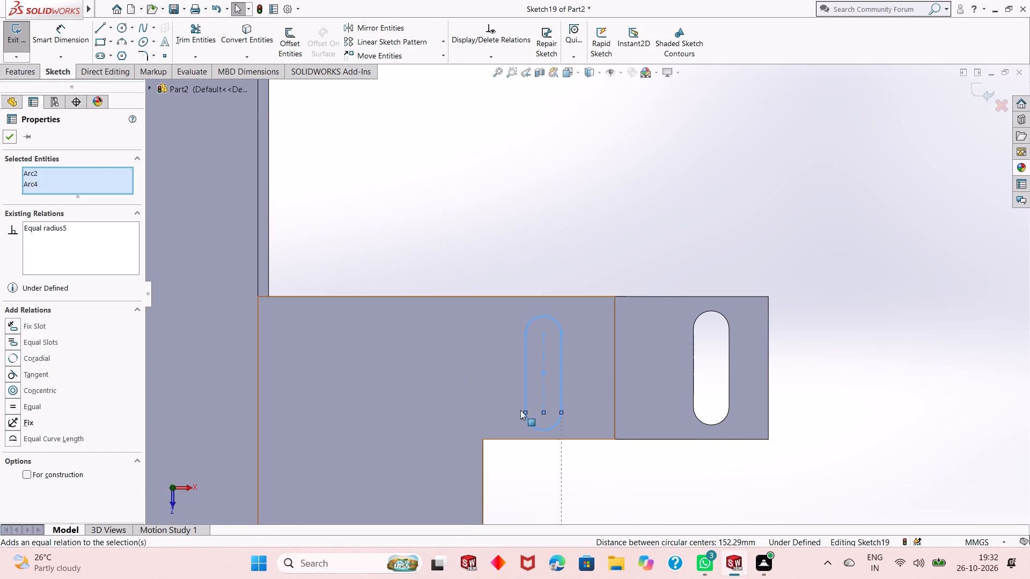
left_click(20, 111)
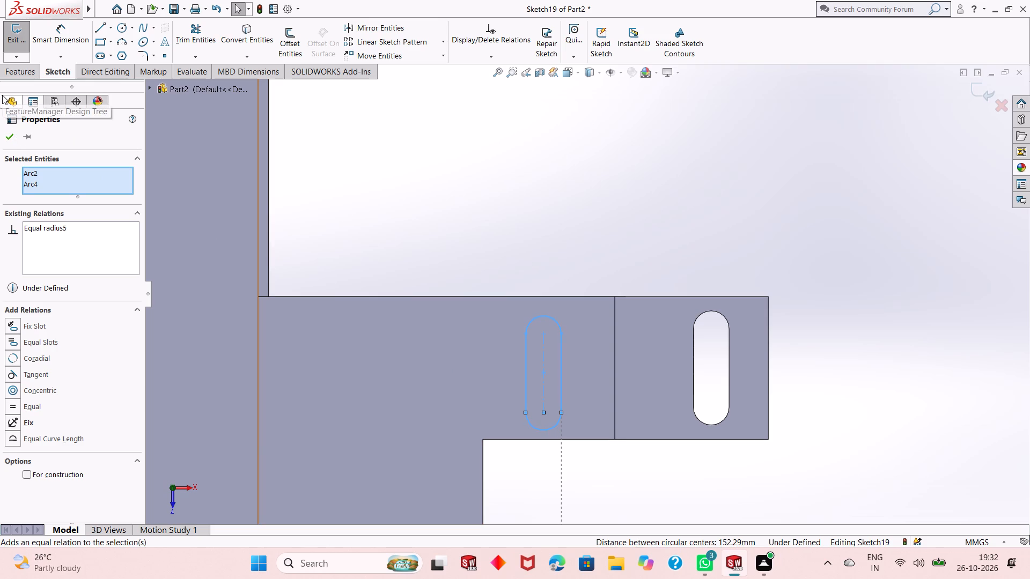
left_click(11, 137)
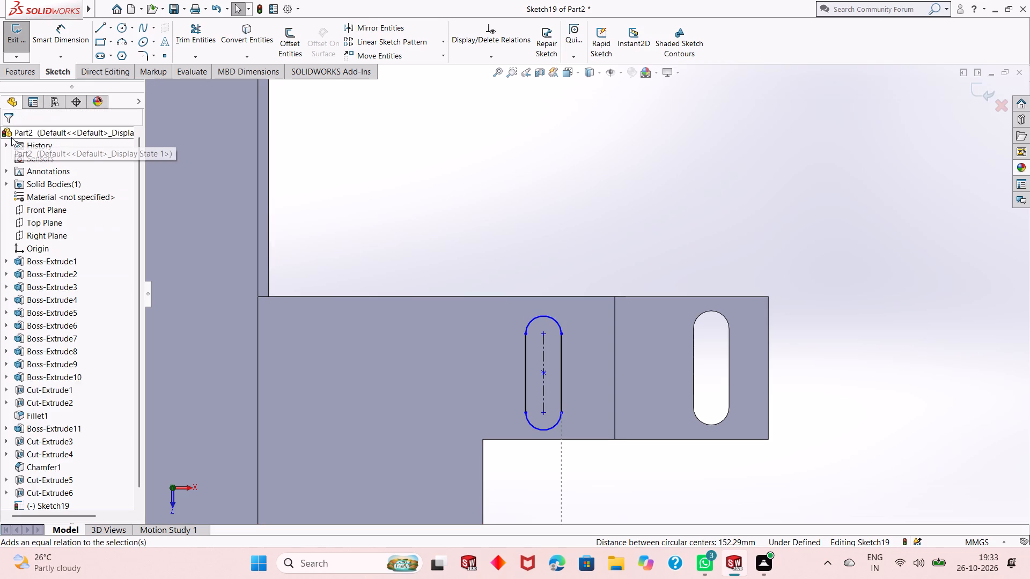
Add a horizontal relation between the upper sketched slot's center point and the midpoint of the edge where its arm meets the raised end.
left_click(547, 373)
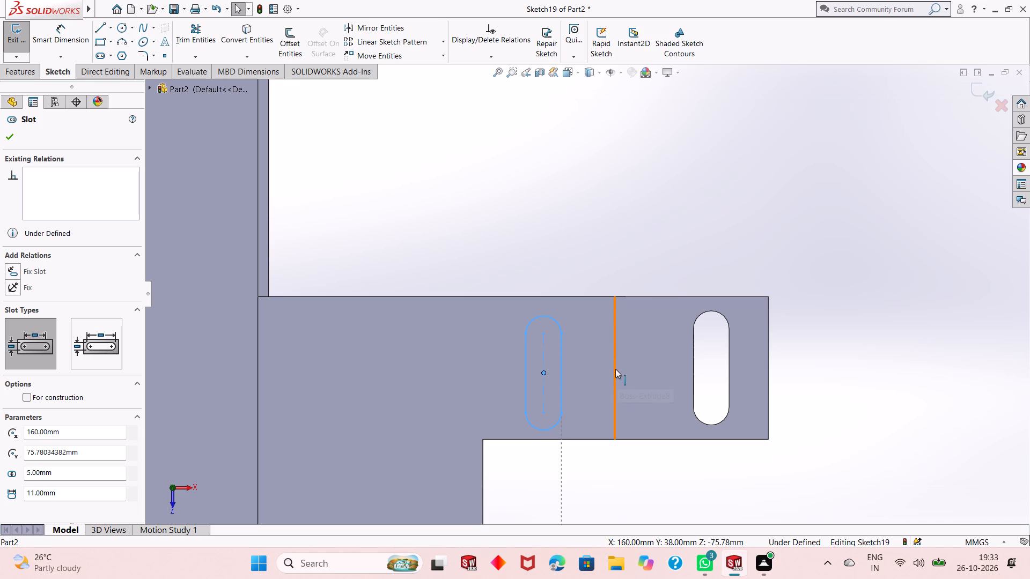
left_click(615, 368, "ctrl")
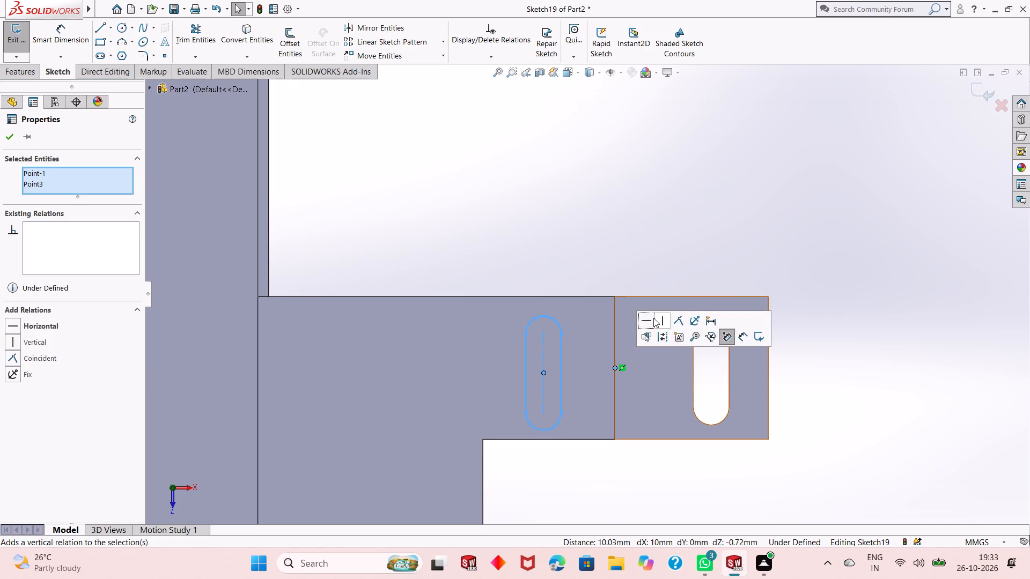
left_click(652, 318)
left_click(11, 140)
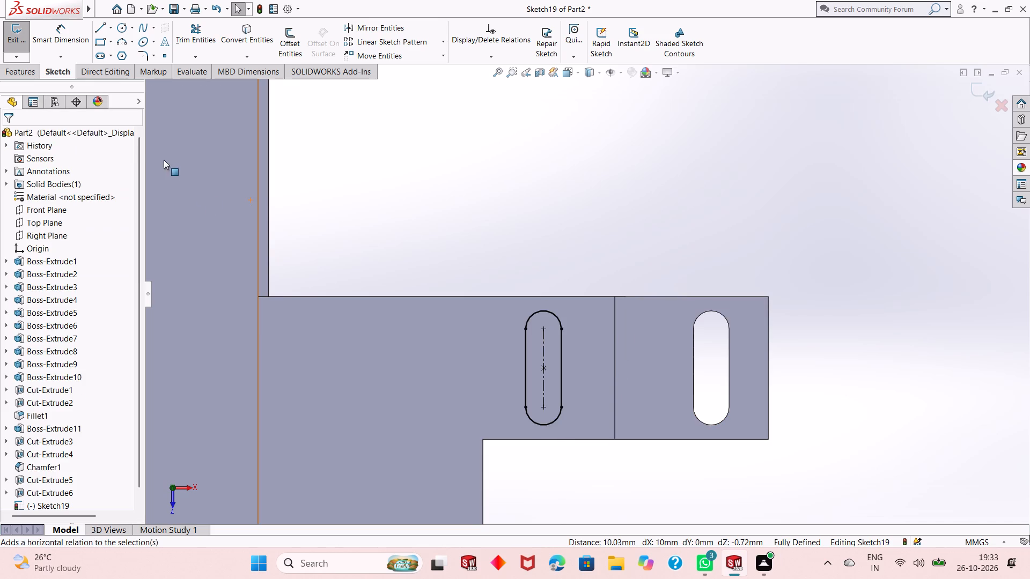
Cut-extrude both sketched slots through the flat parts of the arms with a blind depth of 1.5 mm.
scroll(488, 425, "up", 12)
scroll(587, 429, "down", 4)
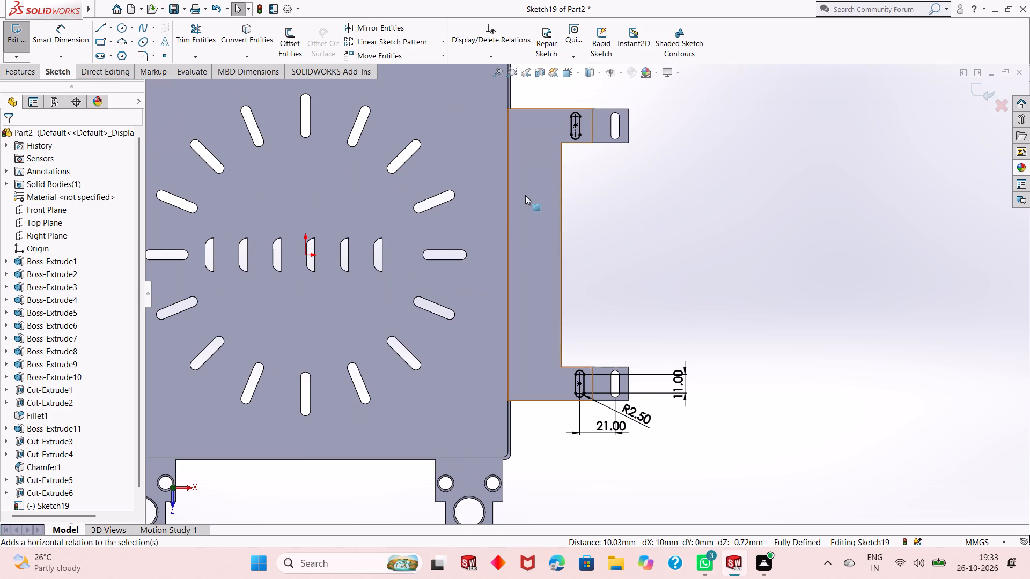
left_click(38, 71)
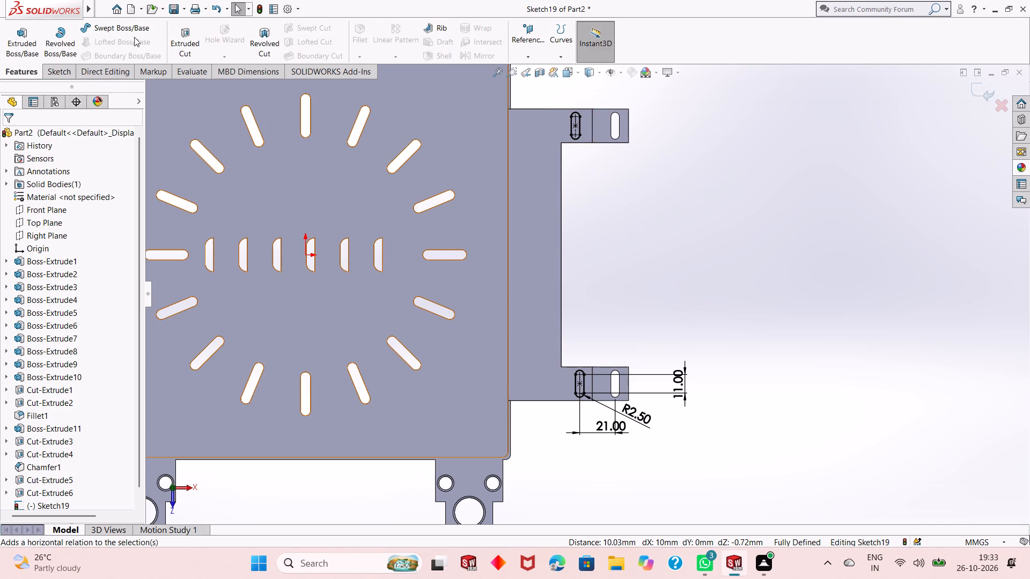
left_click(177, 37)
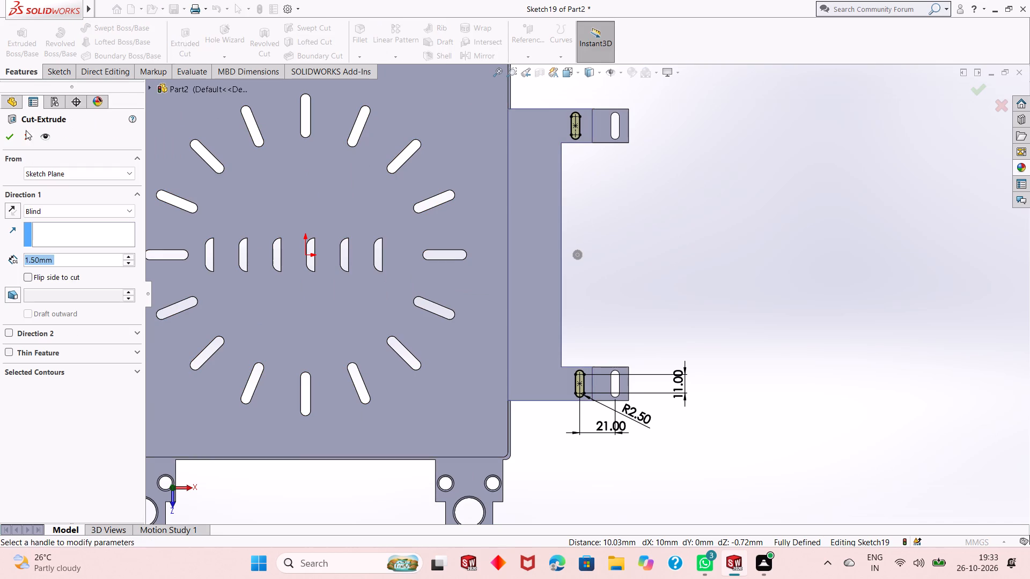
left_click(10, 134)
left_click(661, 279)
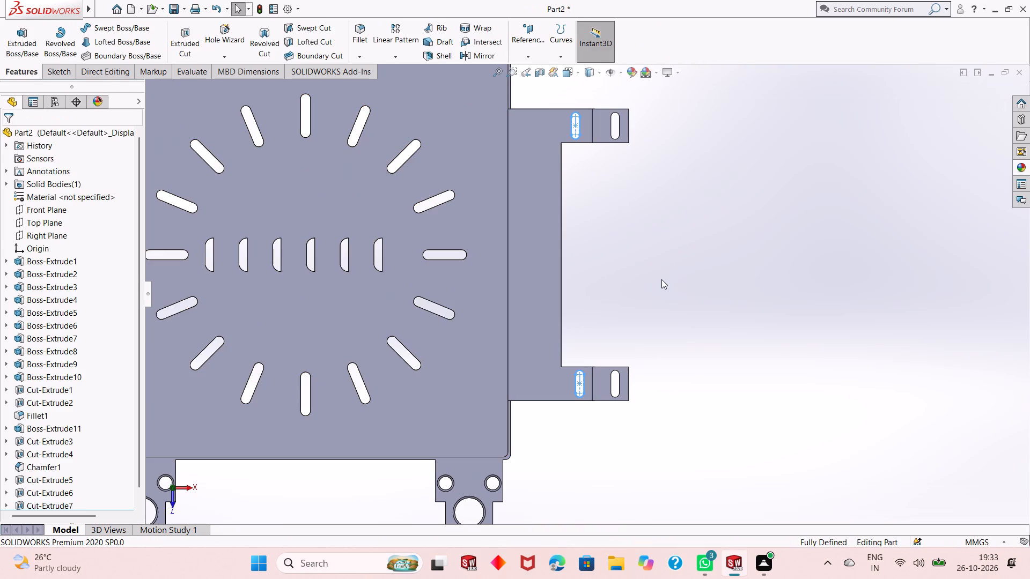
Examine the whole enclosure from several angles, including its walls, mounting tabs and slotted arms.
scroll(630, 285, "up", 2)
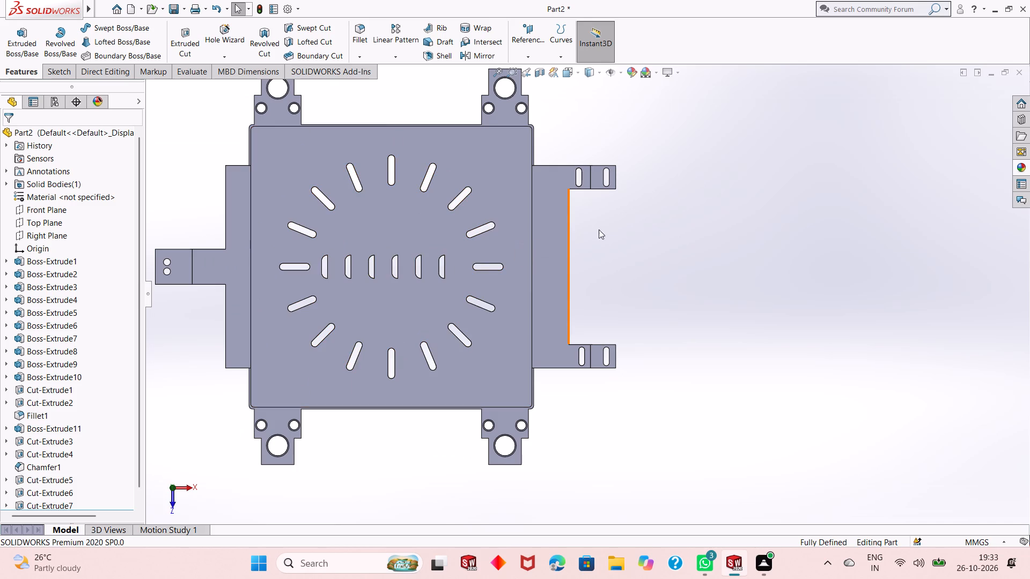
scroll(450, 302, "up", 2)
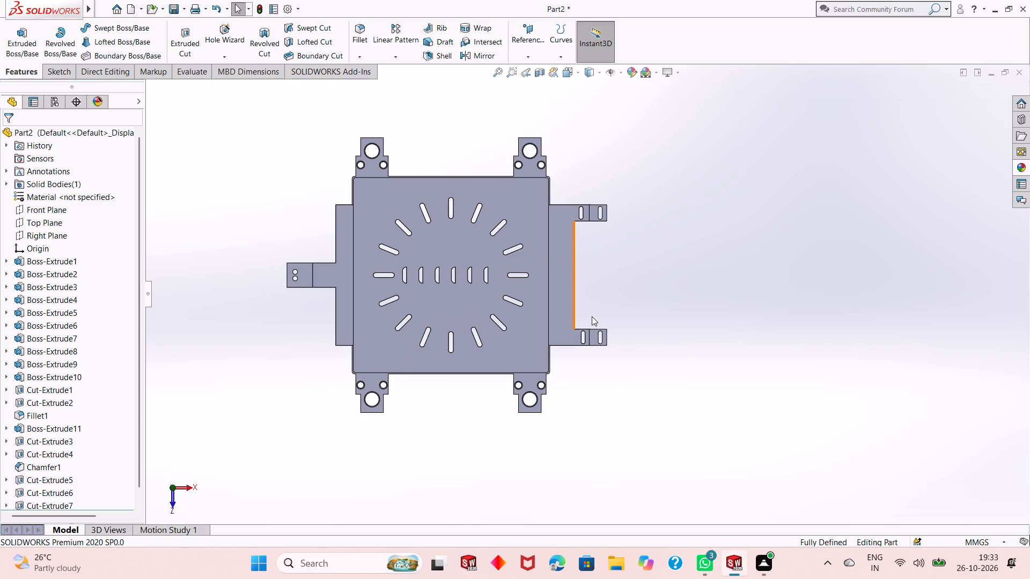
middle_click_drag(407, 336, 407, 271)
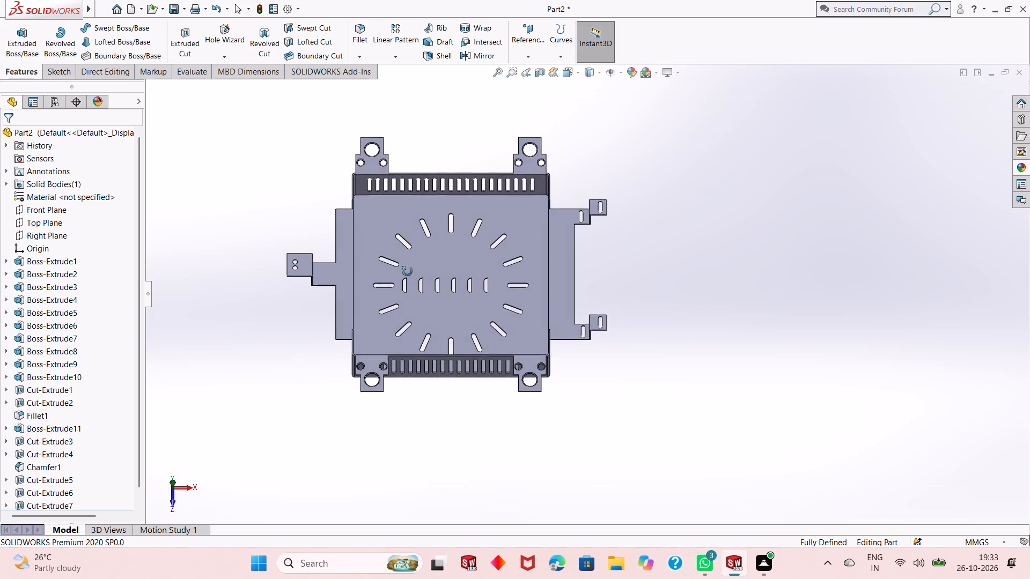
middle_click_drag(407, 271, 447, 177)
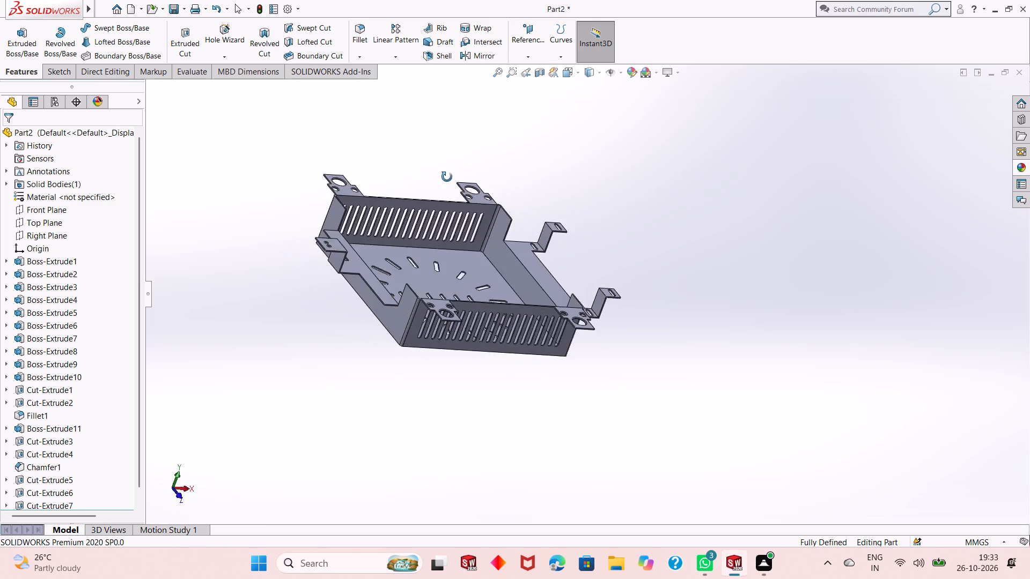
middle_click_drag(447, 177, 363, 224)
middle_click_drag(254, 255, 313, 266)
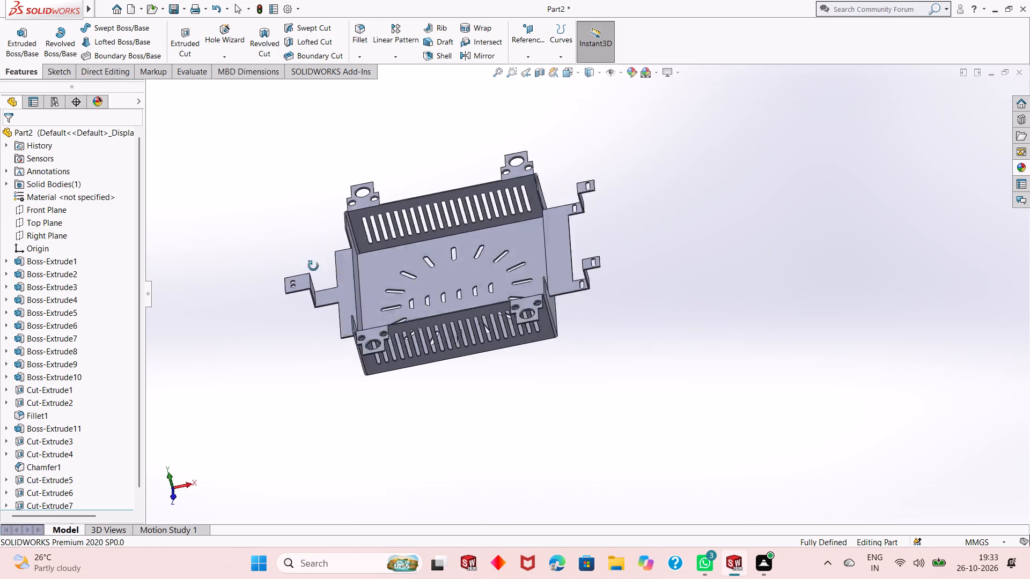
middle_click_drag(313, 266, 332, 265)
scroll(453, 224, "down", 2)
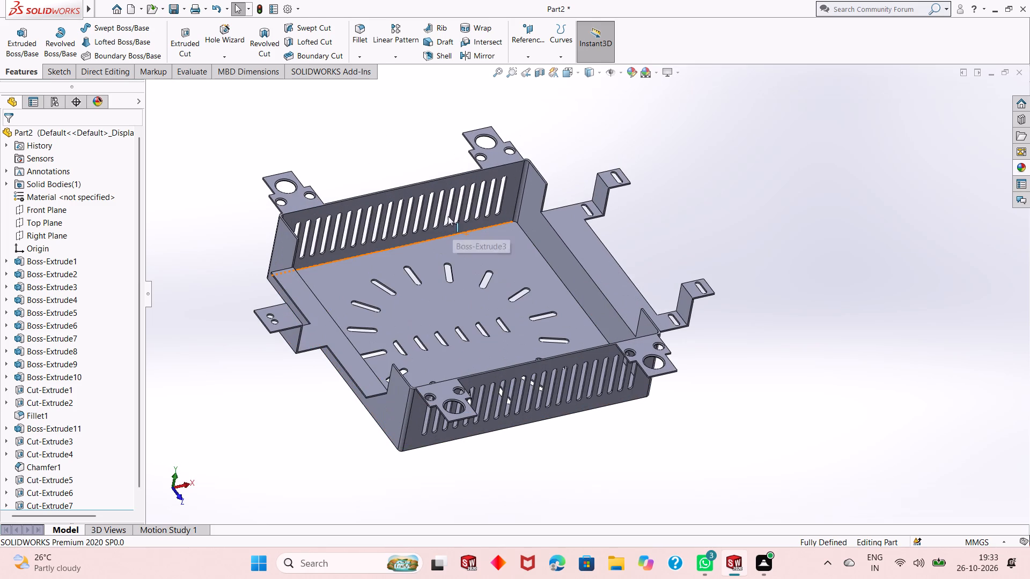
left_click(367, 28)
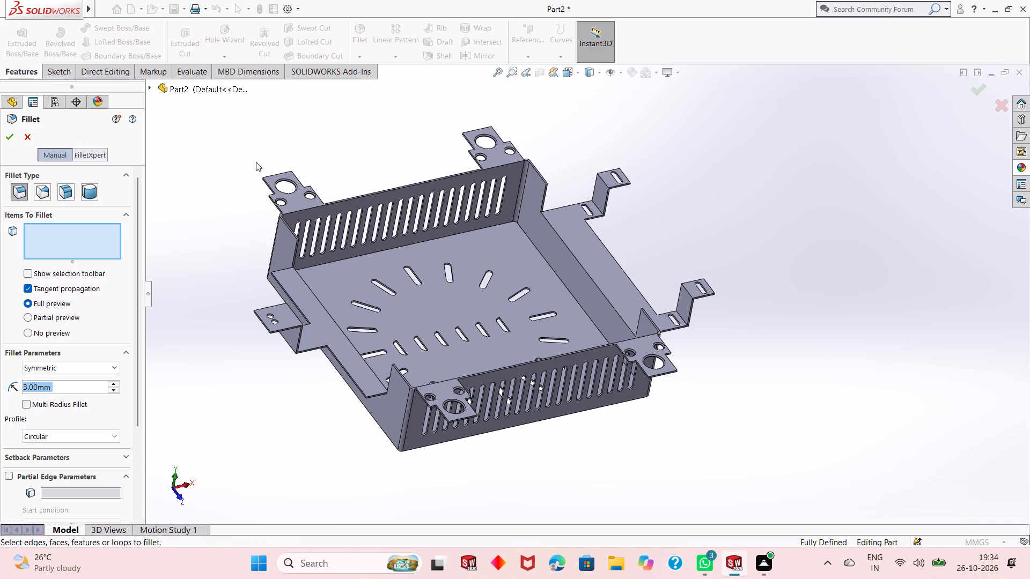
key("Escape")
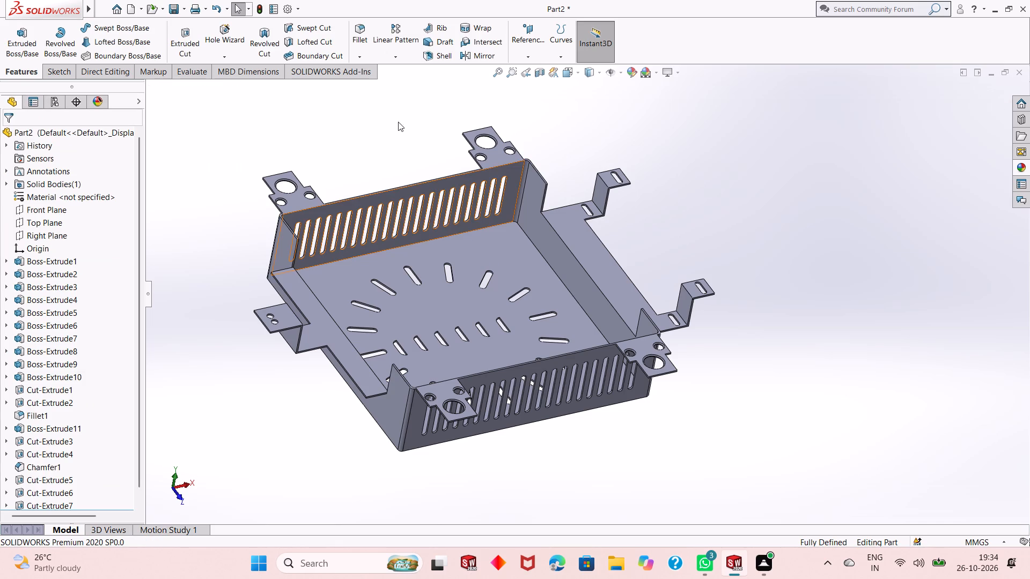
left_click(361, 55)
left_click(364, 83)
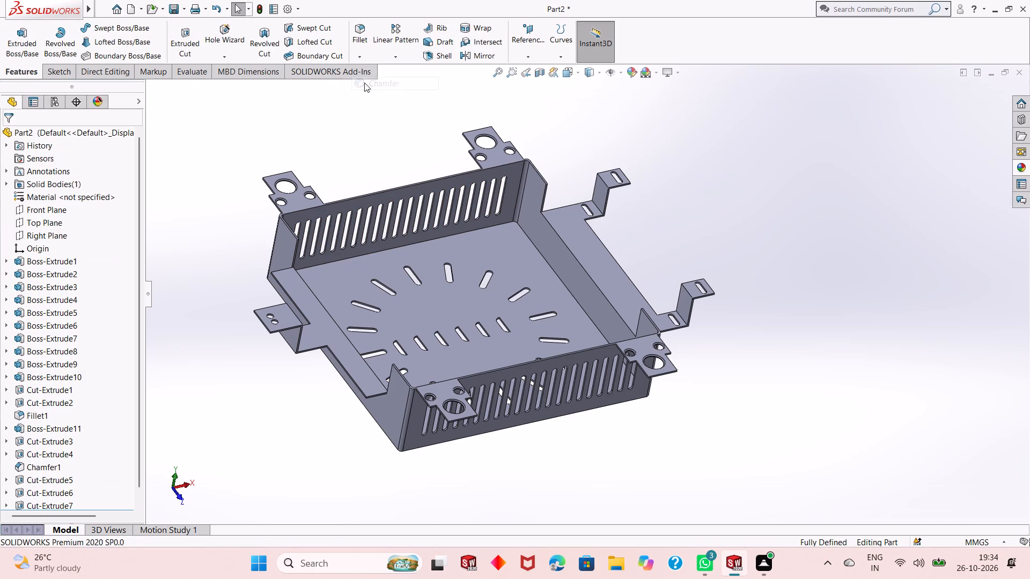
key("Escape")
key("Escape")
Start a 10 mm Fillet and add both outer corners of the first vented wall's large-hole tab nearer the single two-hole arm.
left_click(355, 25)
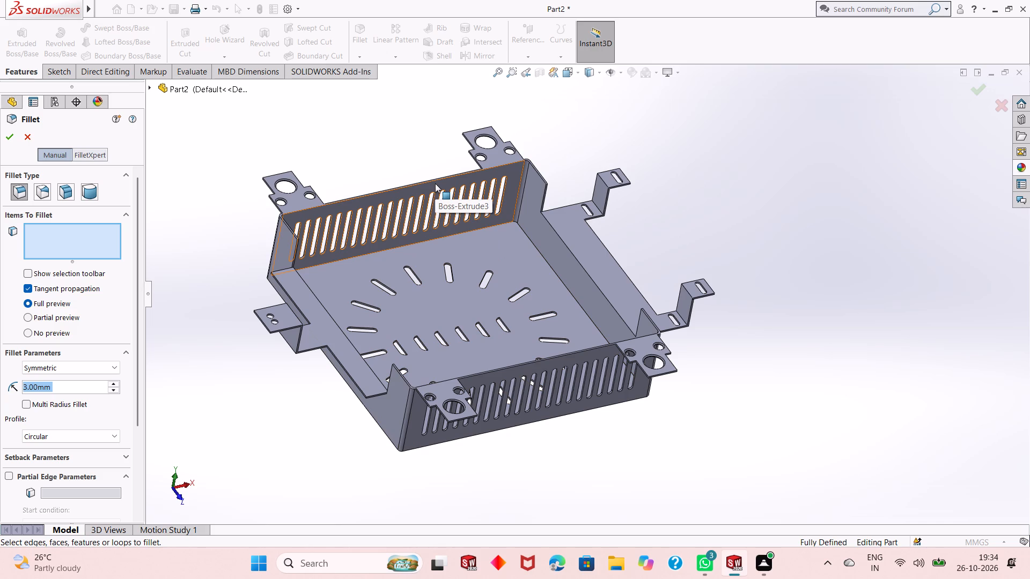
type("10")
key("Return")
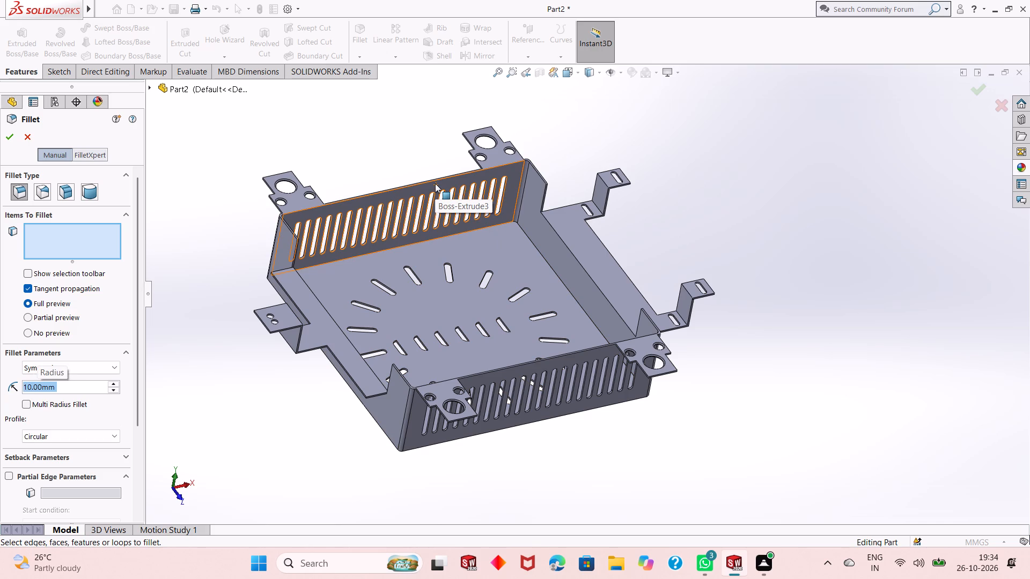
scroll(376, 152, "down", 3)
scroll(292, 216, "down", 2)
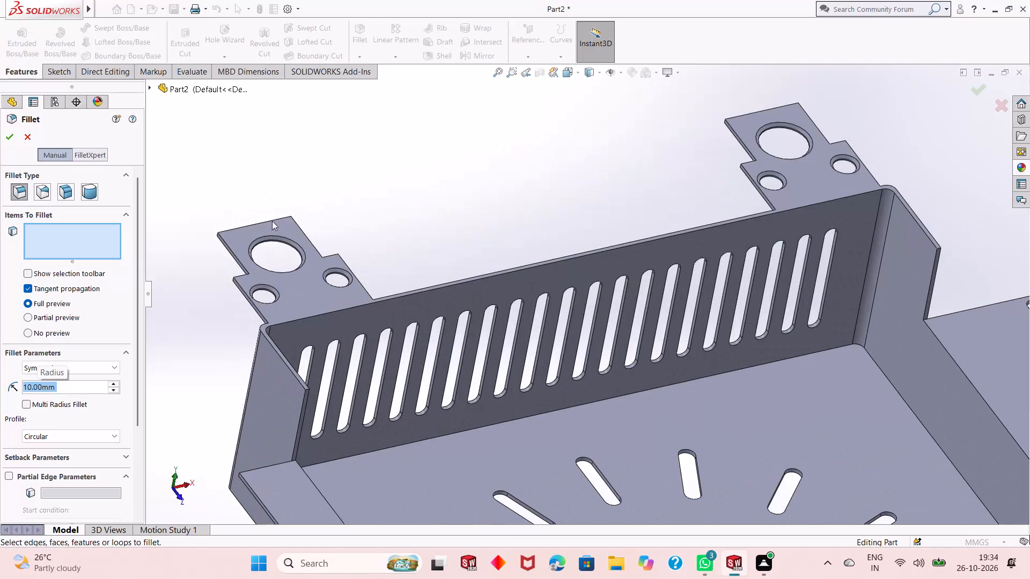
scroll(216, 235, "down", 5)
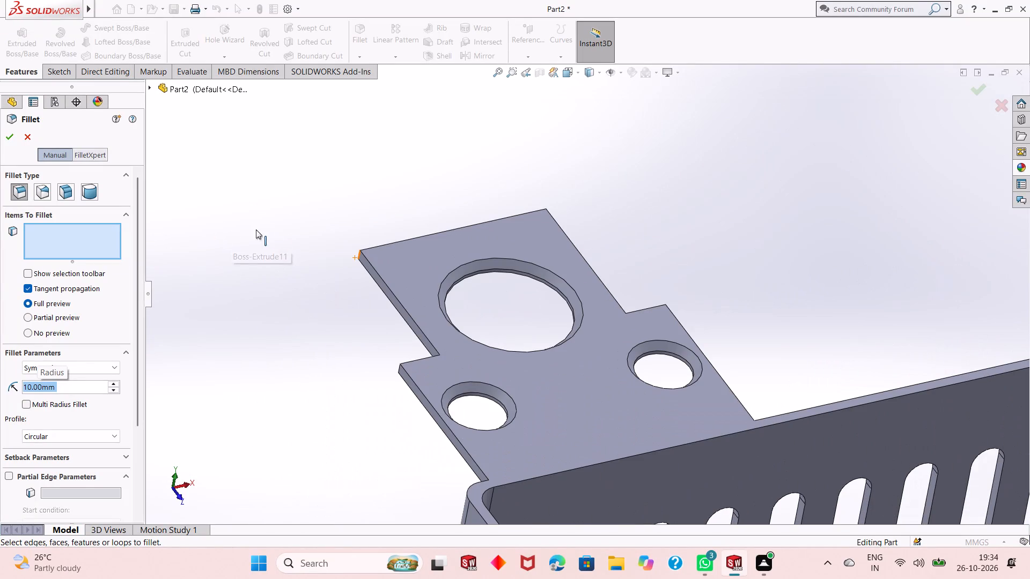
left_click(358, 255)
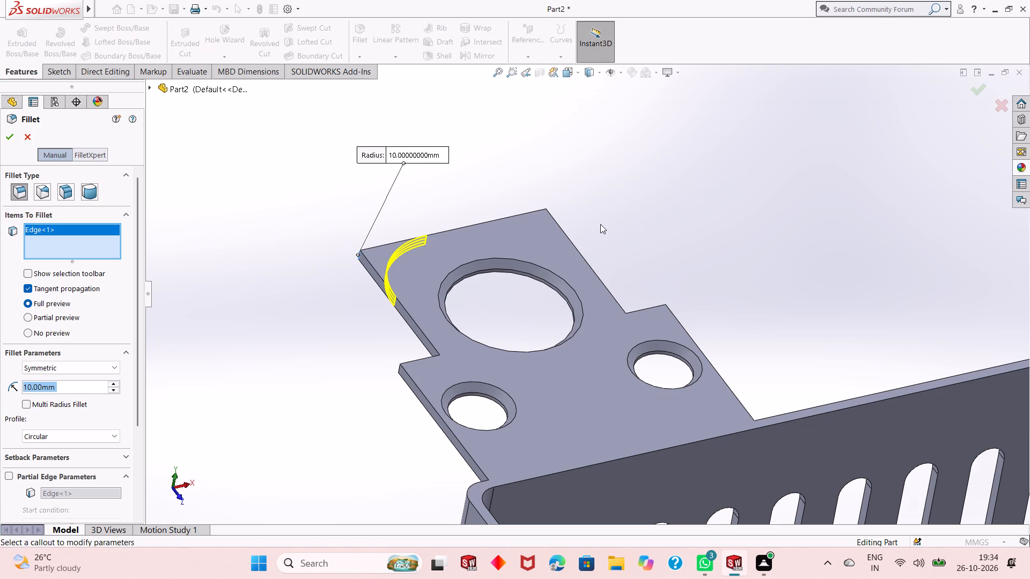
middle_click_drag(600, 224, 570, 286)
middle_click_drag(607, 168, 602, 183)
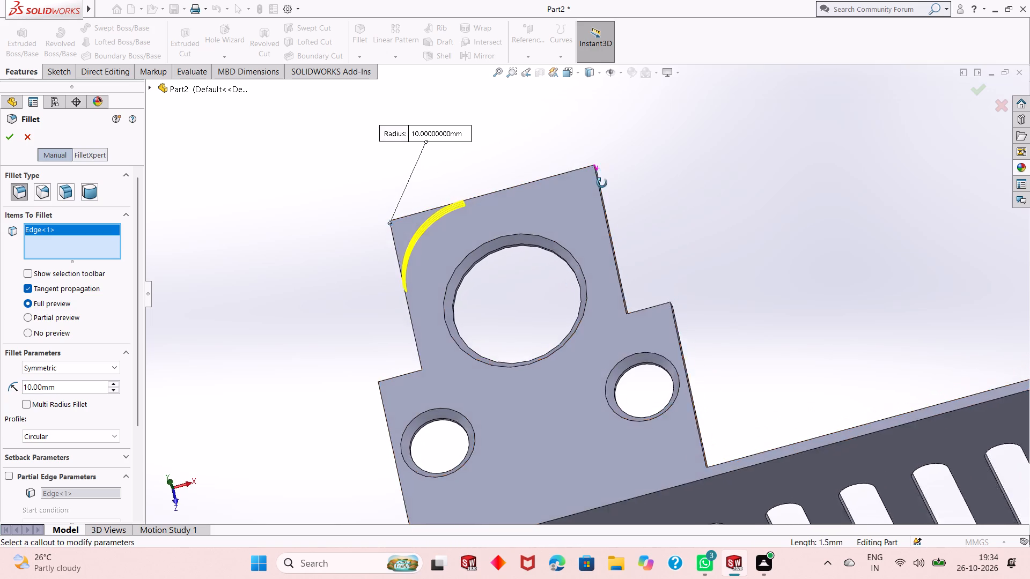
middle_click_drag(602, 183, 586, 221)
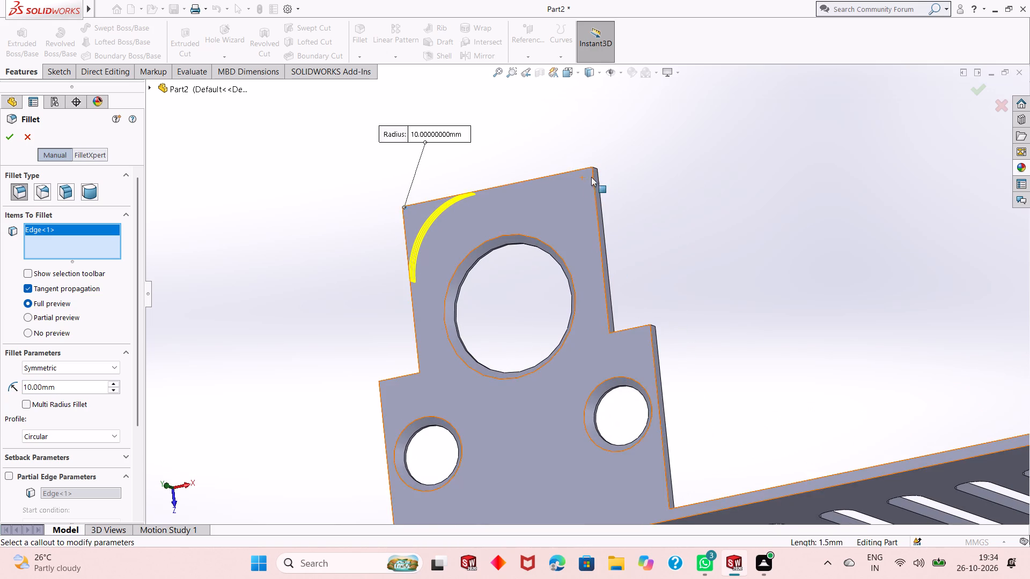
scroll(592, 175, "down", 4)
left_click(599, 191)
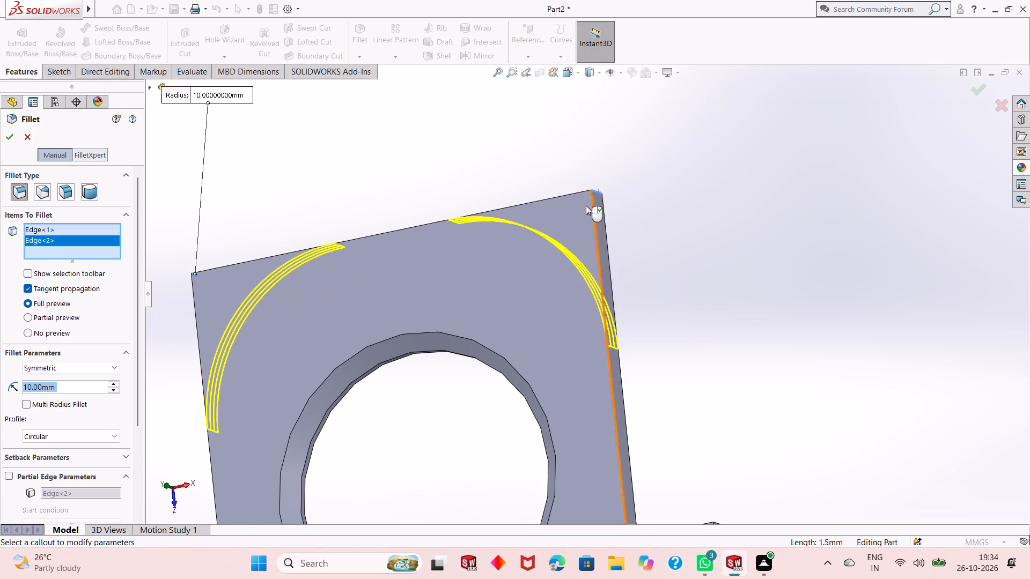
Add both outer corner edges of the same vented wall's other large-hole tab, nearer the paired slotted arms, to the fillet.
scroll(539, 260, "up", 12)
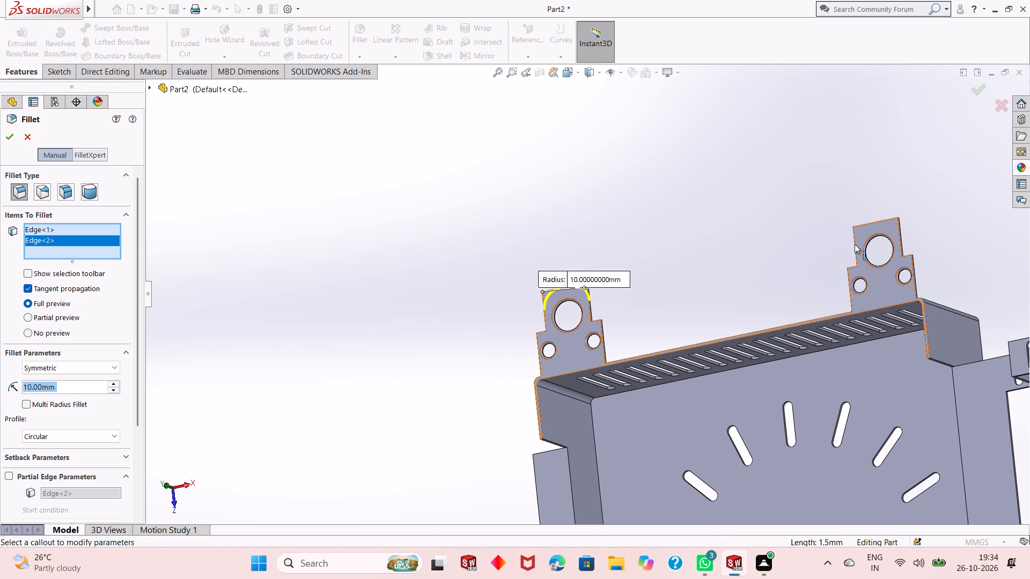
scroll(870, 243, "down", 9)
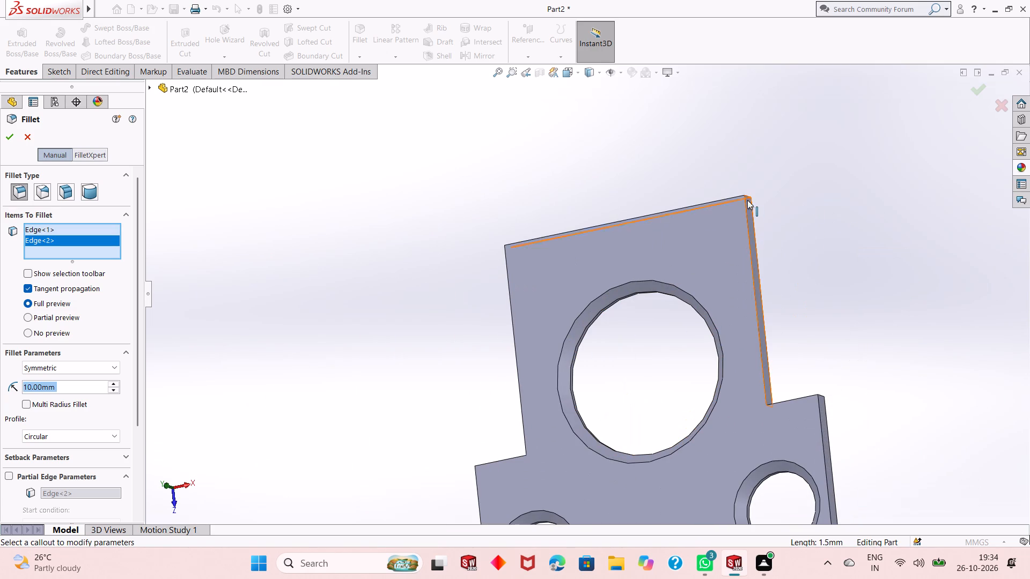
left_click(747, 196)
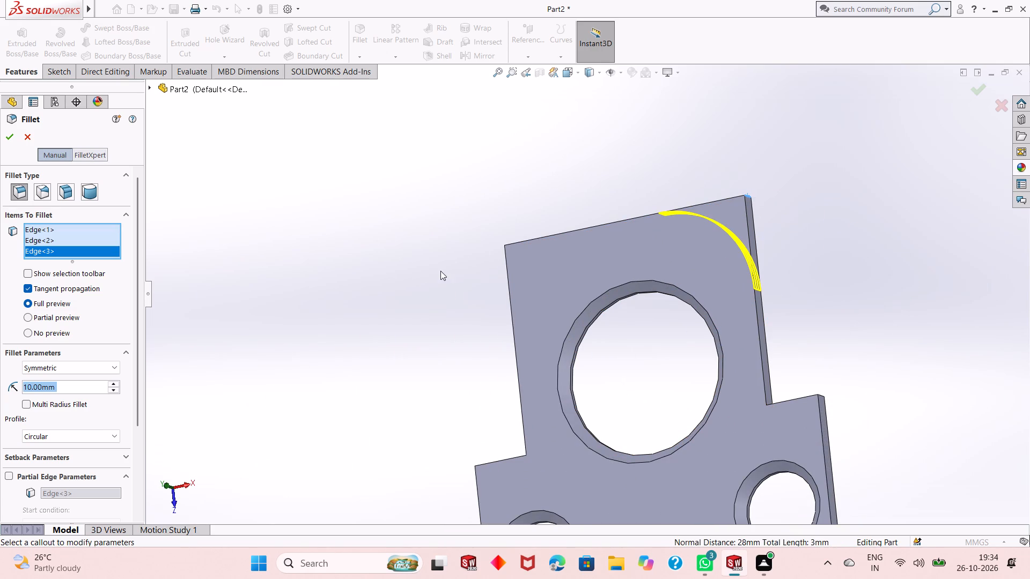
middle_click(440, 271)
middle_click_drag(440, 271, 475, 264)
scroll(556, 226, "up", 2)
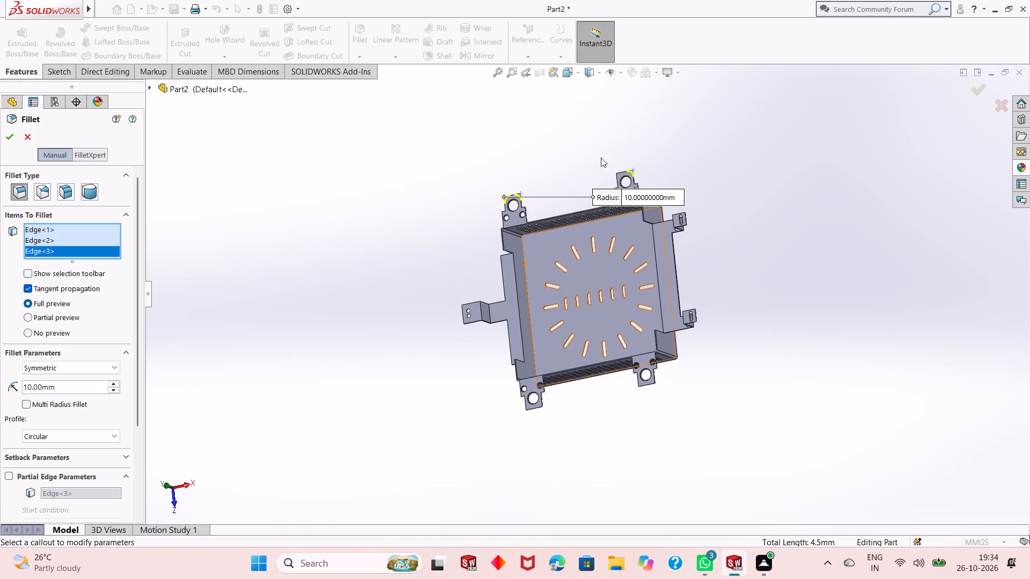
scroll(620, 129, "down", 5)
scroll(627, 352, "down", 5)
middle_click_drag(468, 228, 606, 227)
middle_click_drag(606, 227, 590, 226)
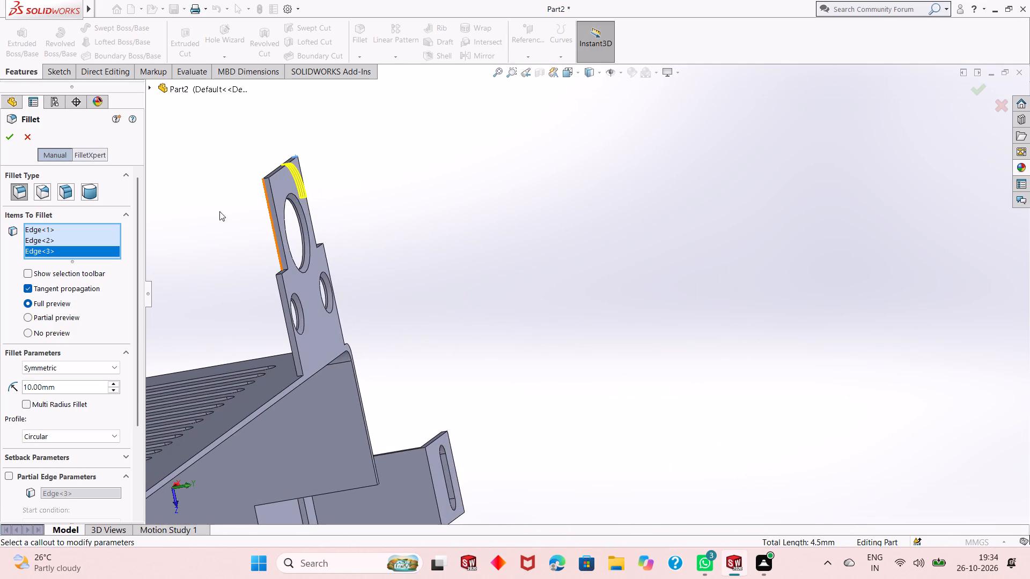
scroll(263, 189, "down", 4)
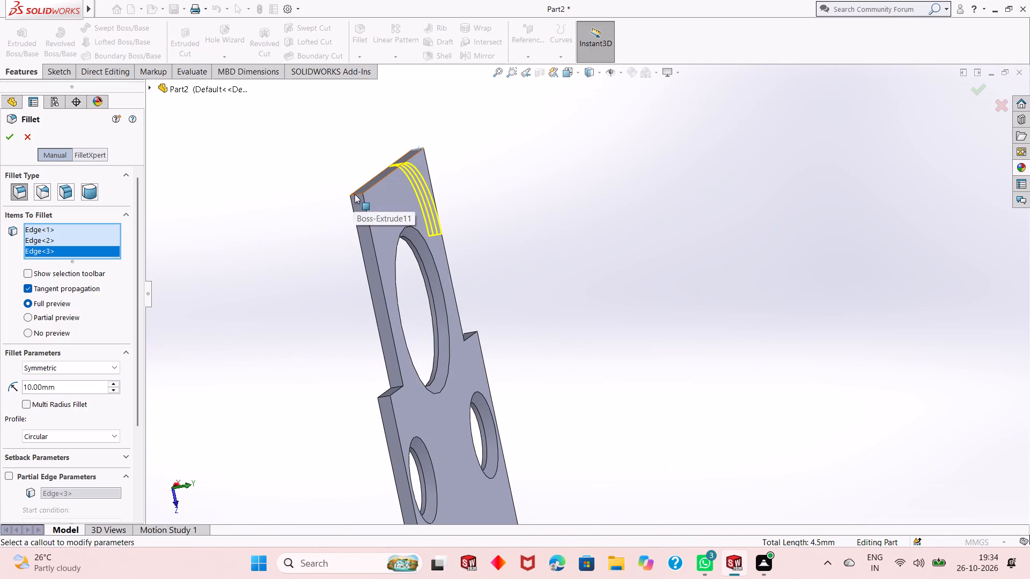
left_click(356, 192)
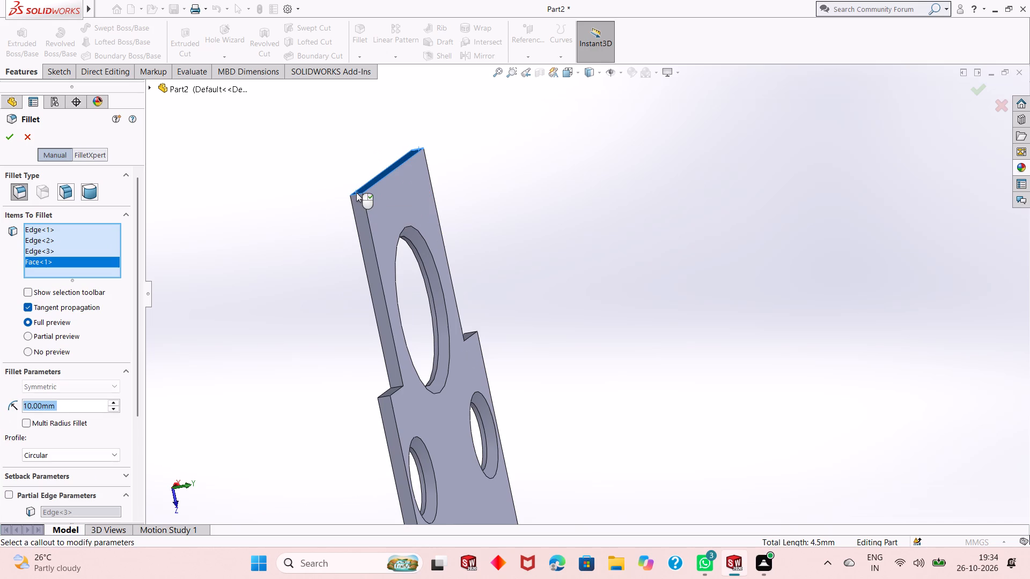
right_click(73, 259)
left_click(95, 274)
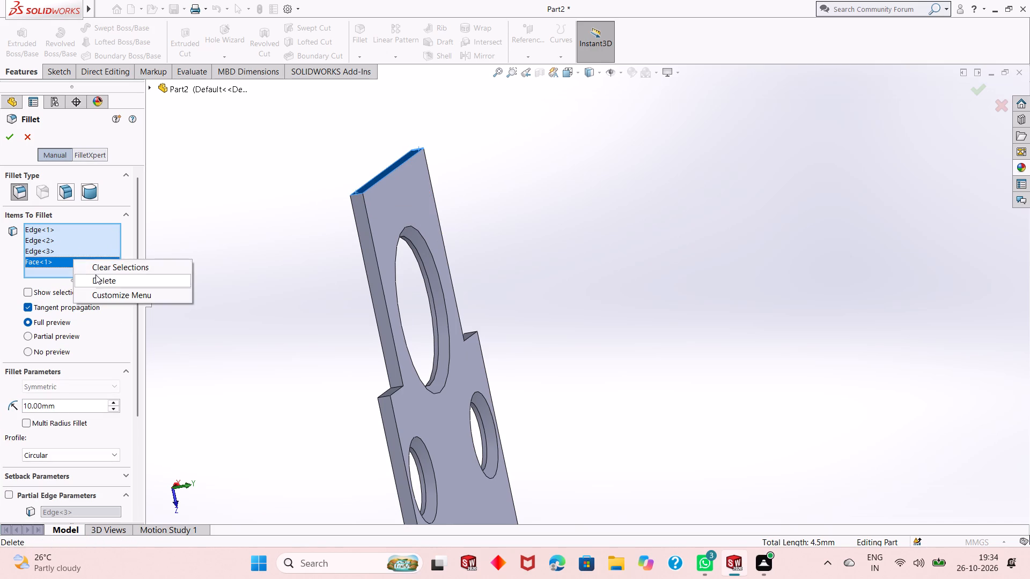
left_click(352, 194)
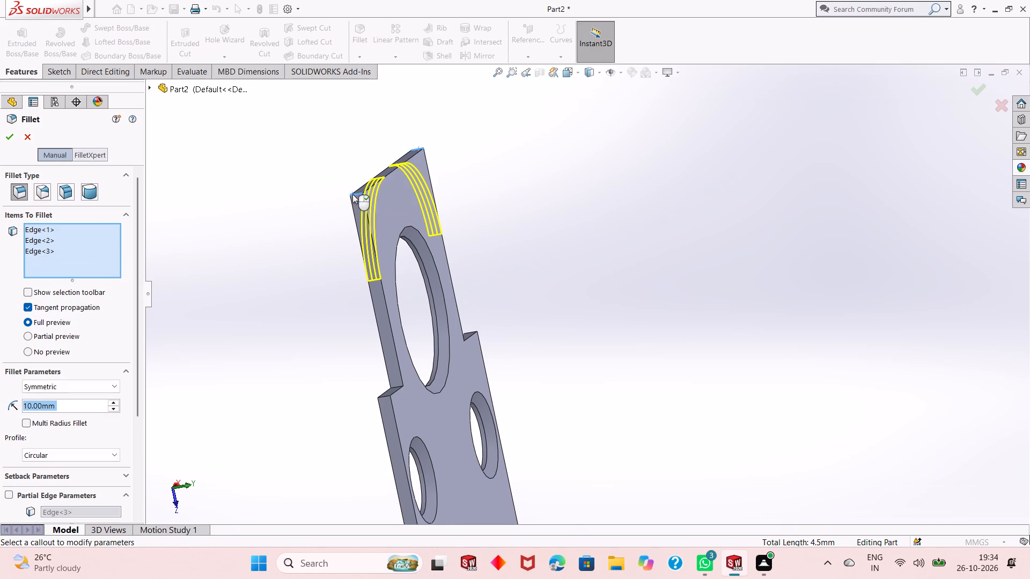
Add both outer corner edges of the opposite vented wall's tab farther from the paired slotted arms to the fillet.
scroll(300, 307, "up", 10)
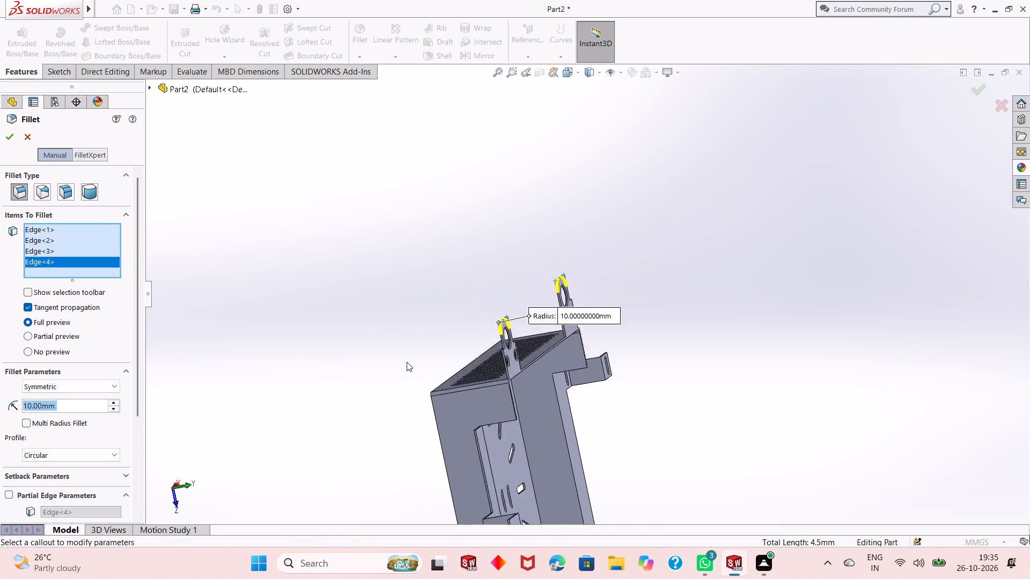
scroll(407, 362, "up", 4)
scroll(610, 463, "up", 3)
scroll(621, 419, "down", 7)
scroll(434, 390, "down", 3)
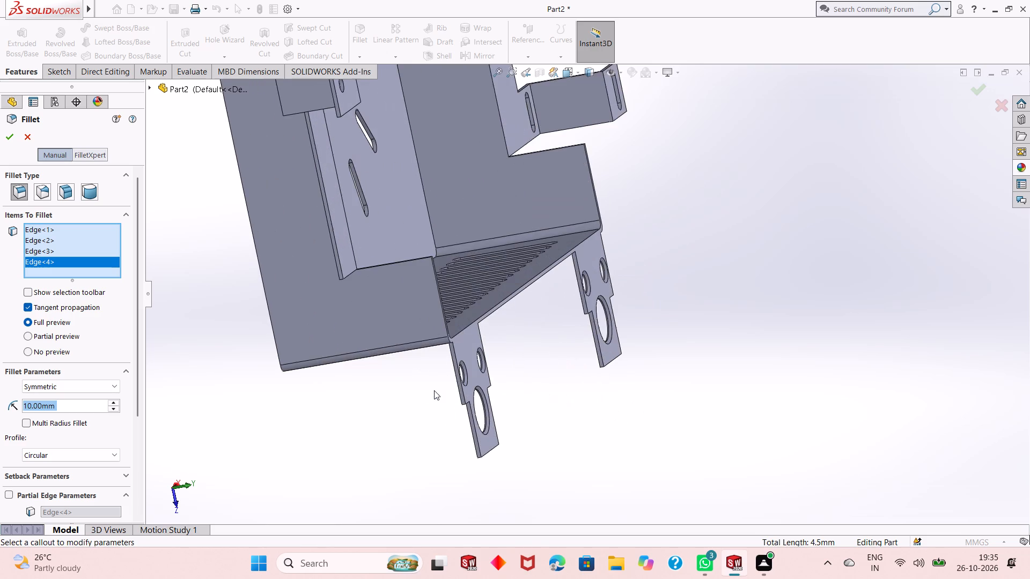
scroll(483, 419, "down", 3)
middle_click_drag(568, 440, 558, 334)
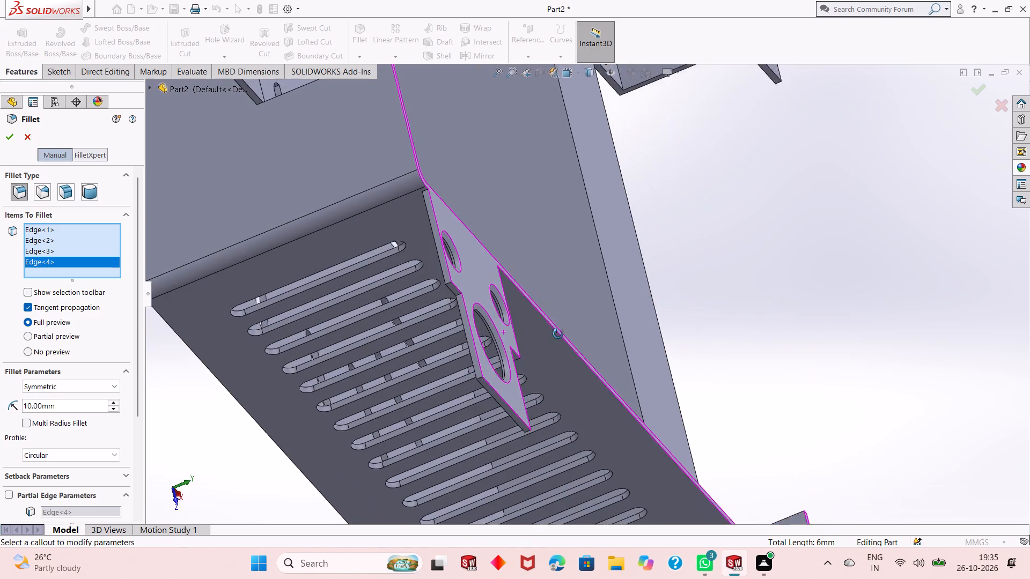
middle_click_drag(558, 334, 558, 332)
scroll(553, 335, "down", 2)
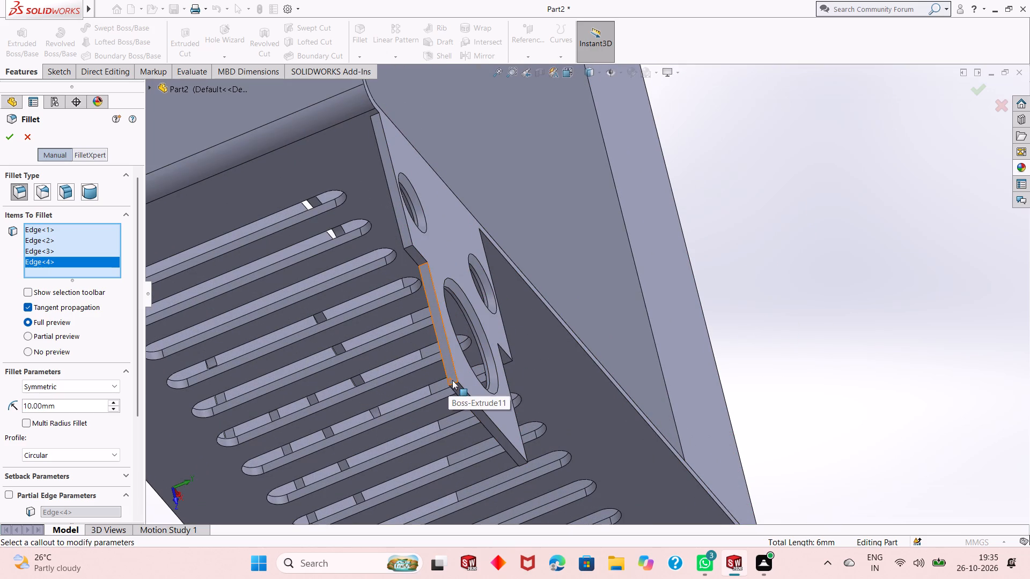
left_click(454, 382)
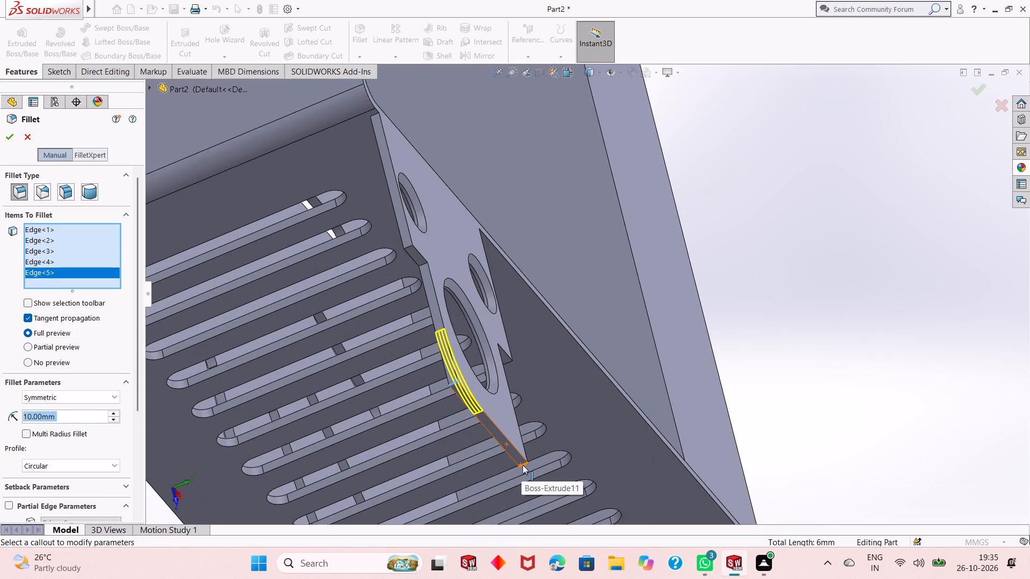
left_click(523, 465)
Add both outer corner edges of the last large-hole tab, beside a slotted arm, and create the 10 mm fillet.
scroll(523, 465, "up", 8)
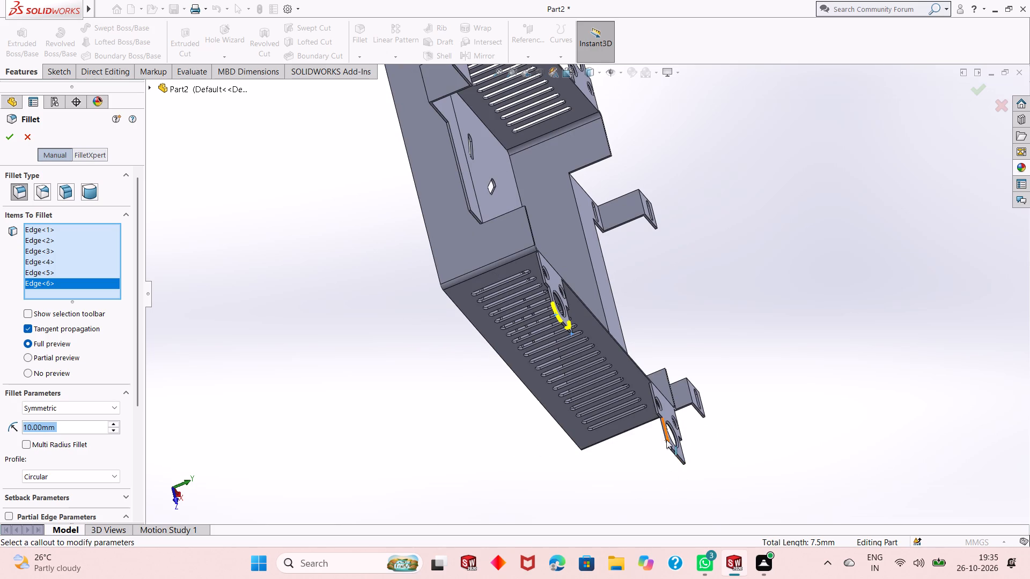
scroll(666, 440, "down", 7)
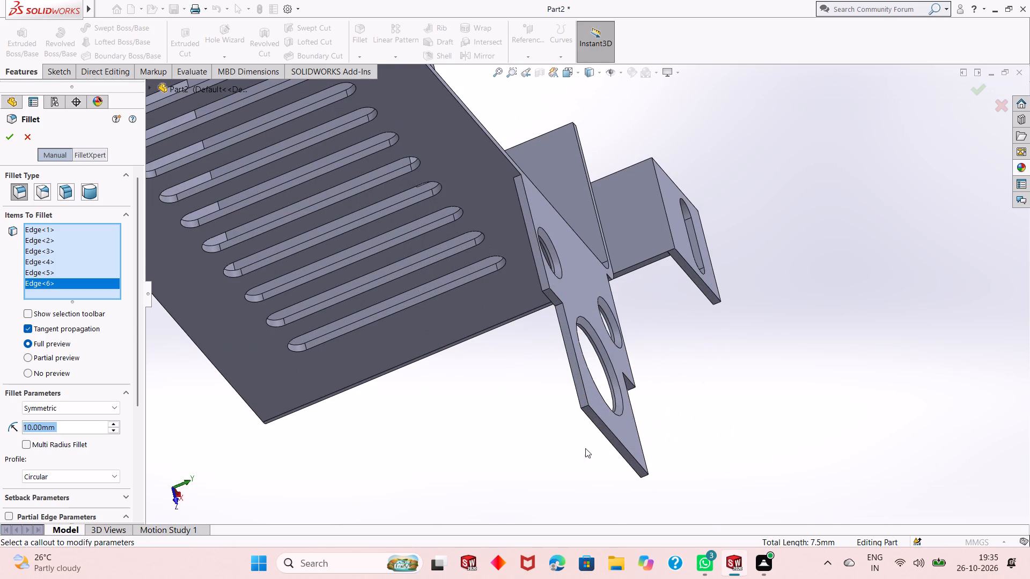
left_click(586, 406)
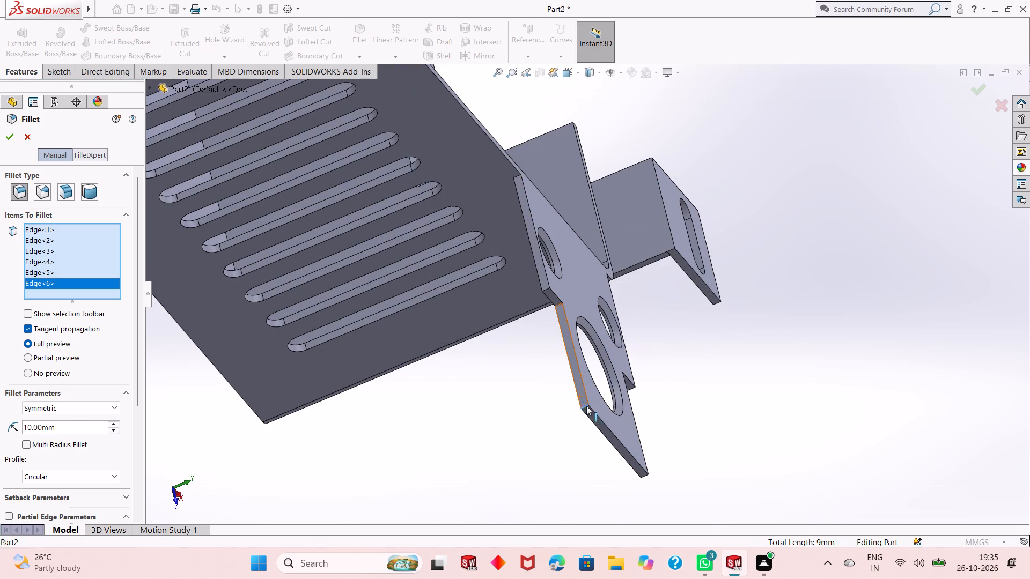
left_click(645, 474)
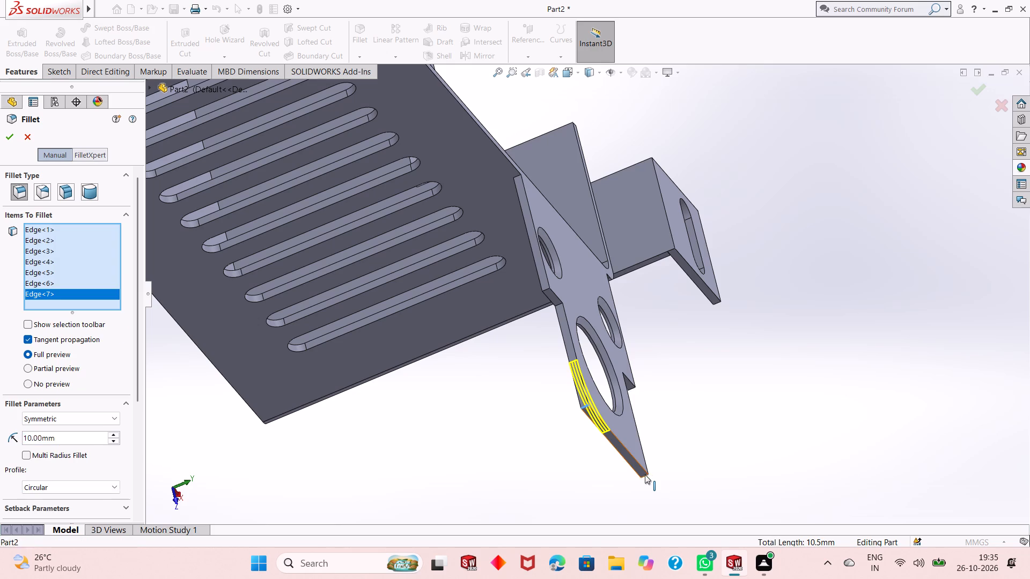
left_click(14, 136)
Examine the rounded mounting tabs, the arms and the rest of the enclosure from several angles, and check the feature list.
scroll(522, 336, "up", 3)
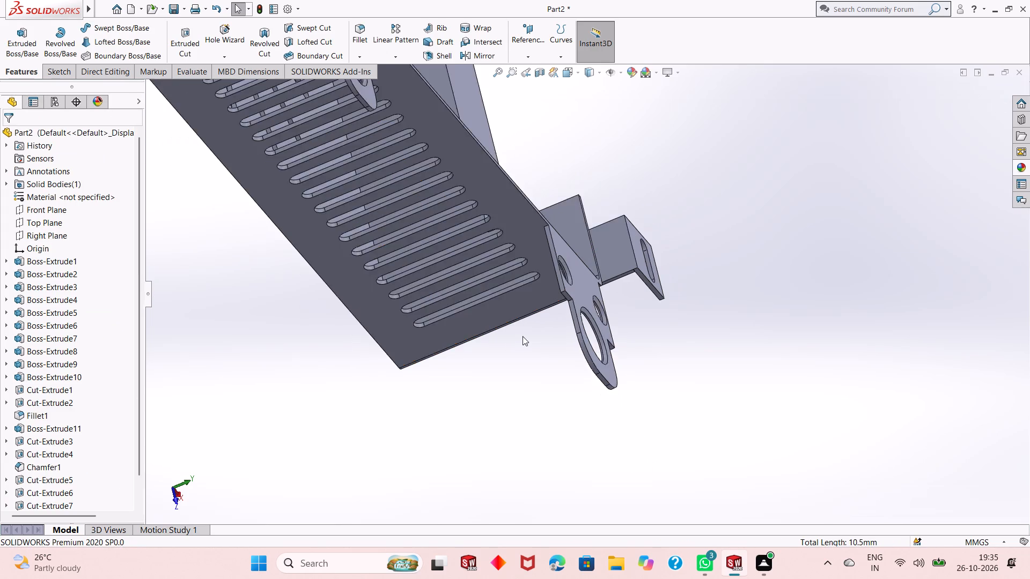
scroll(523, 336, "up", 6)
middle_click_drag(510, 173, 472, 205)
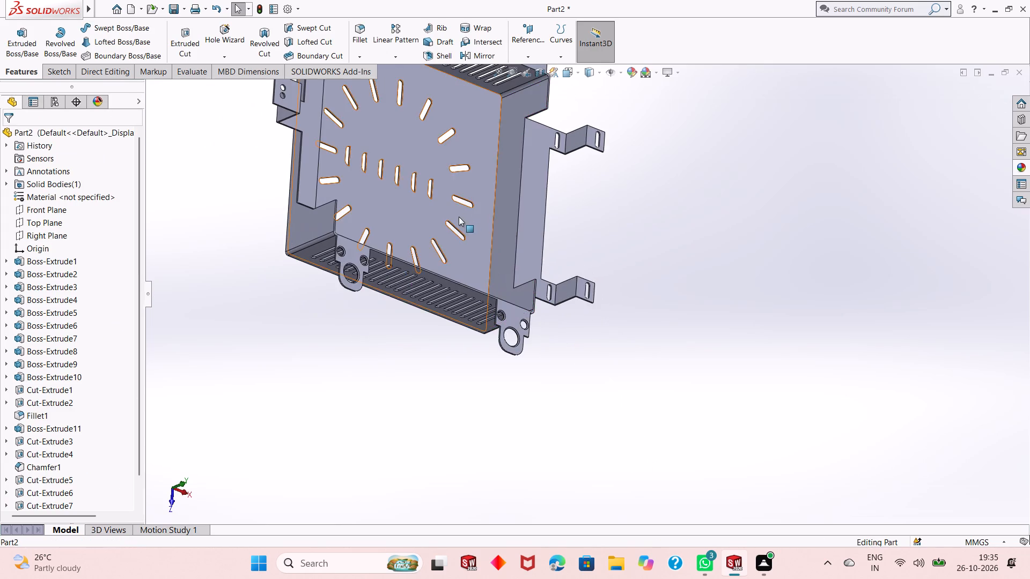
middle_click(447, 223)
middle_click(447, 224)
scroll(447, 224, "up", 2)
scroll(666, 318, "down", 4)
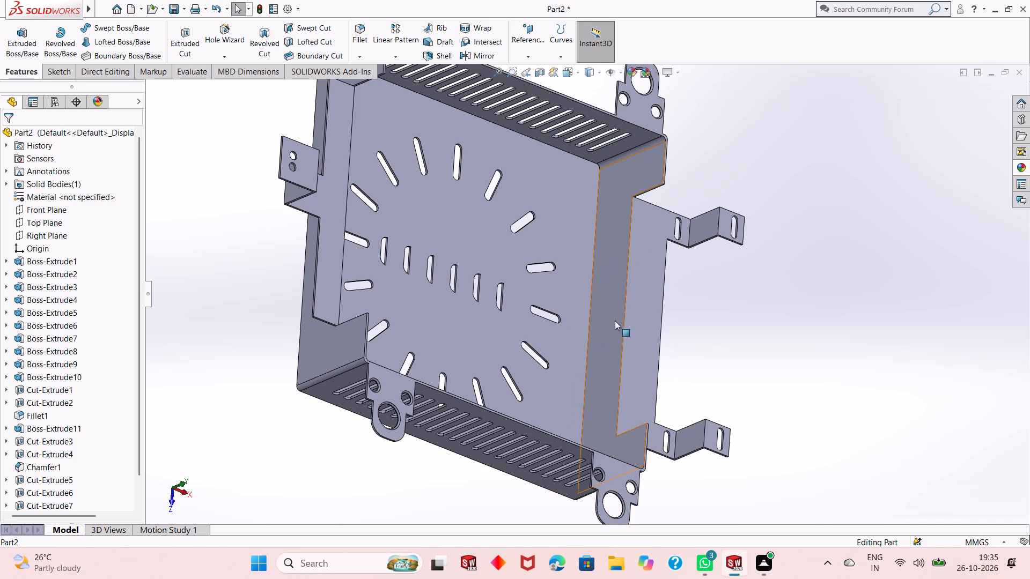
middle_click_drag(558, 306, 530, 299)
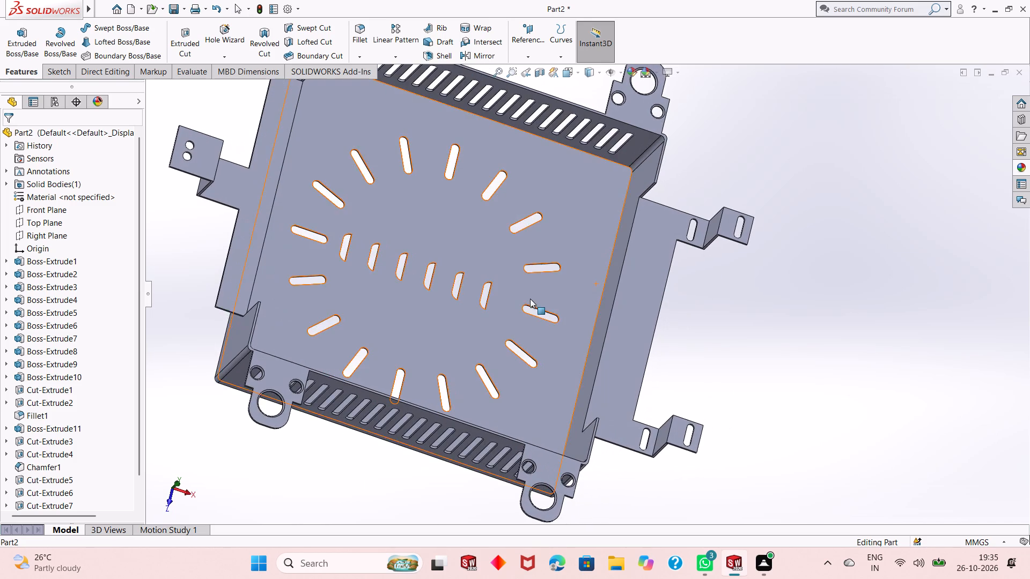
scroll(535, 317, "up", 1)
middle_click(535, 317)
middle_click_drag(535, 291, 520, 208)
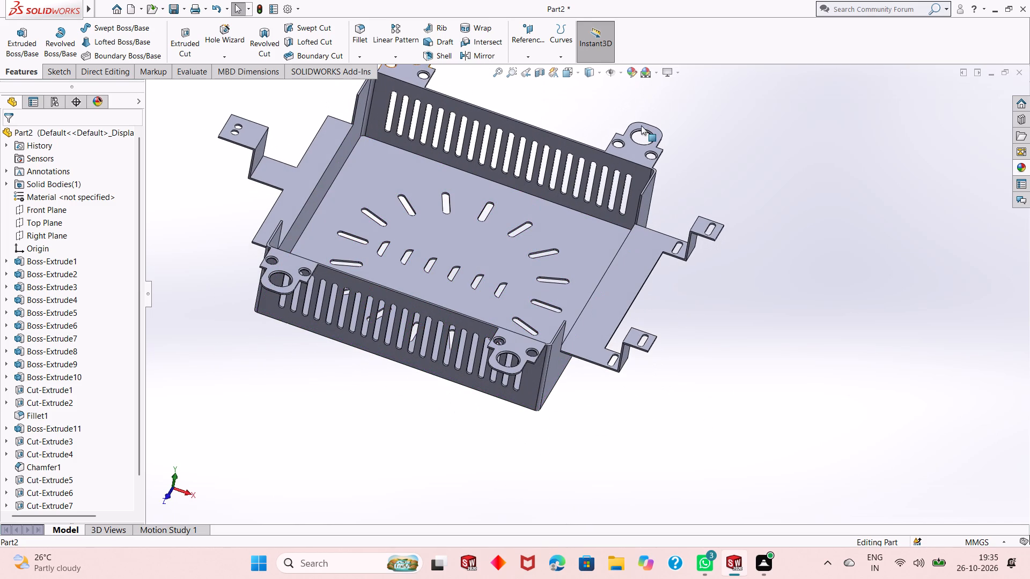
scroll(641, 125, "down", 2)
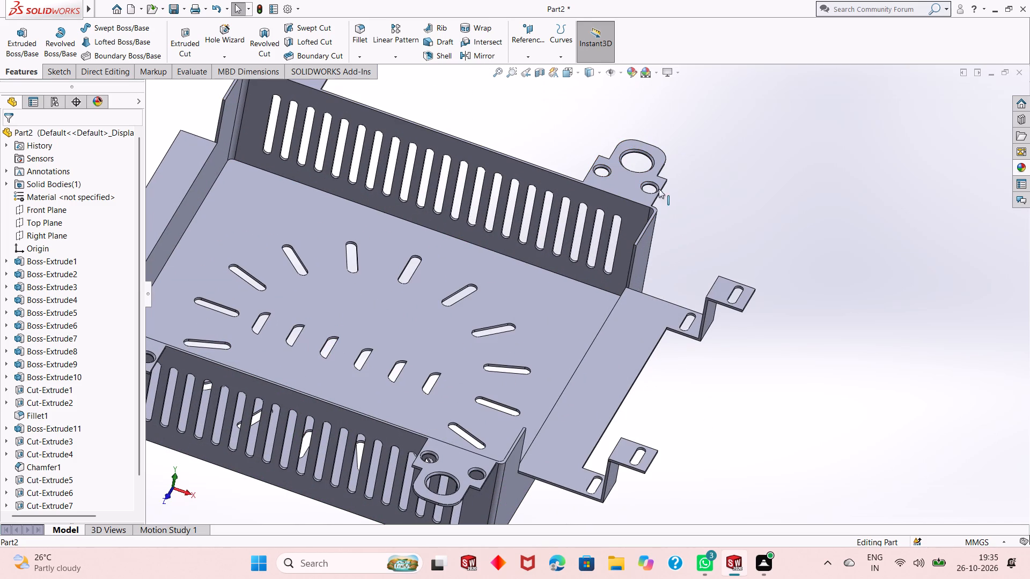
scroll(605, 369, "up", 1)
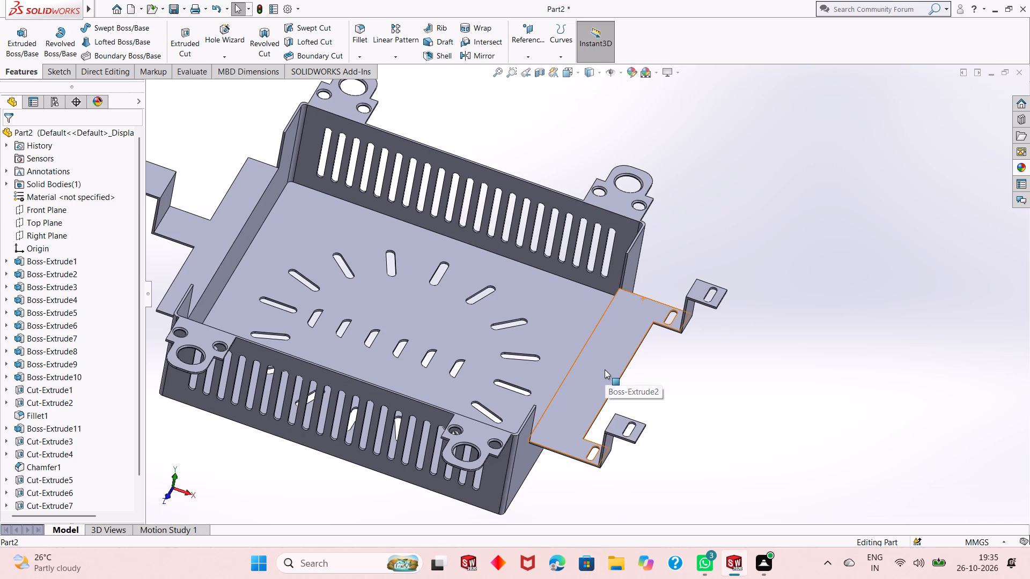
scroll(452, 268, "up", 3)
scroll(354, 215, "down", 4)
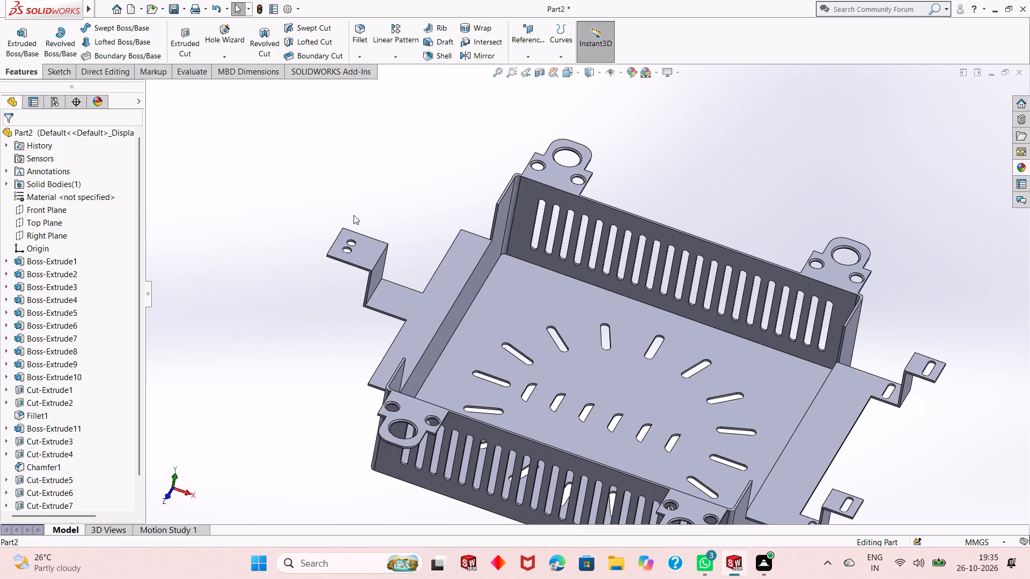
left_click(247, 283)
scroll(26, 463, "down", 5)
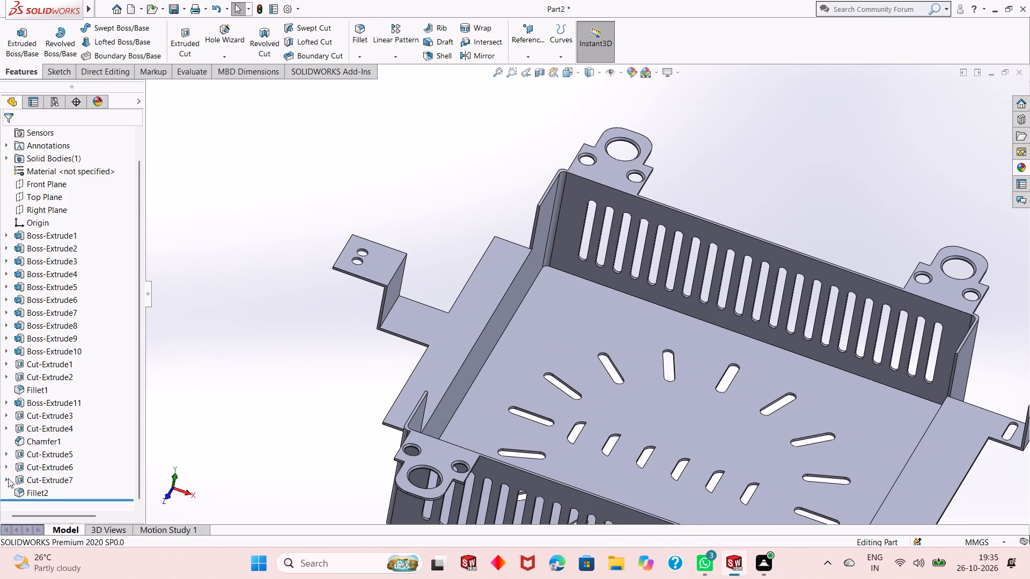
Edit the 10 mm mounting-tab fillet to include both outer corner edges of the two-hole arm's end.
left_click(36, 489)
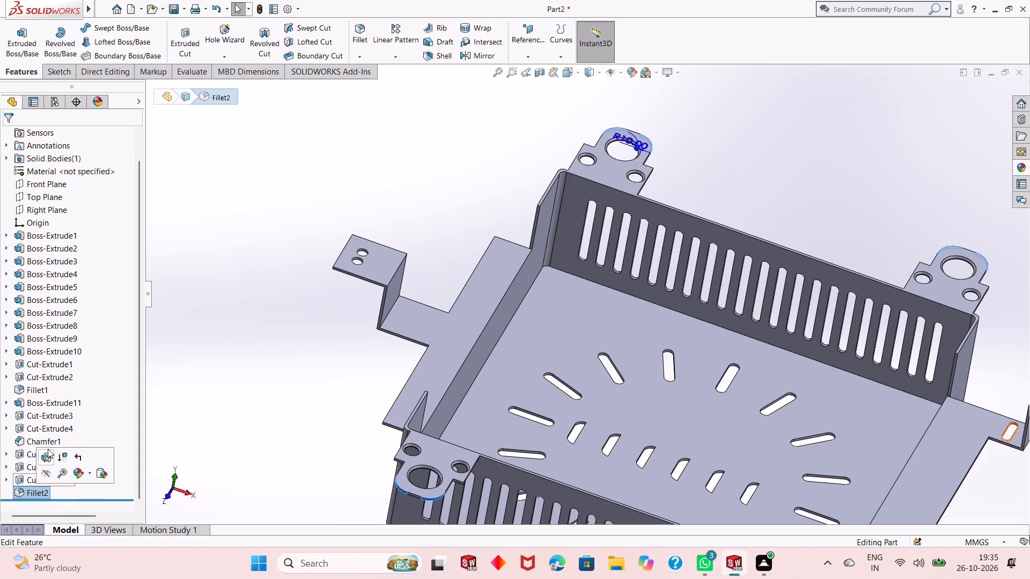
left_click(51, 451)
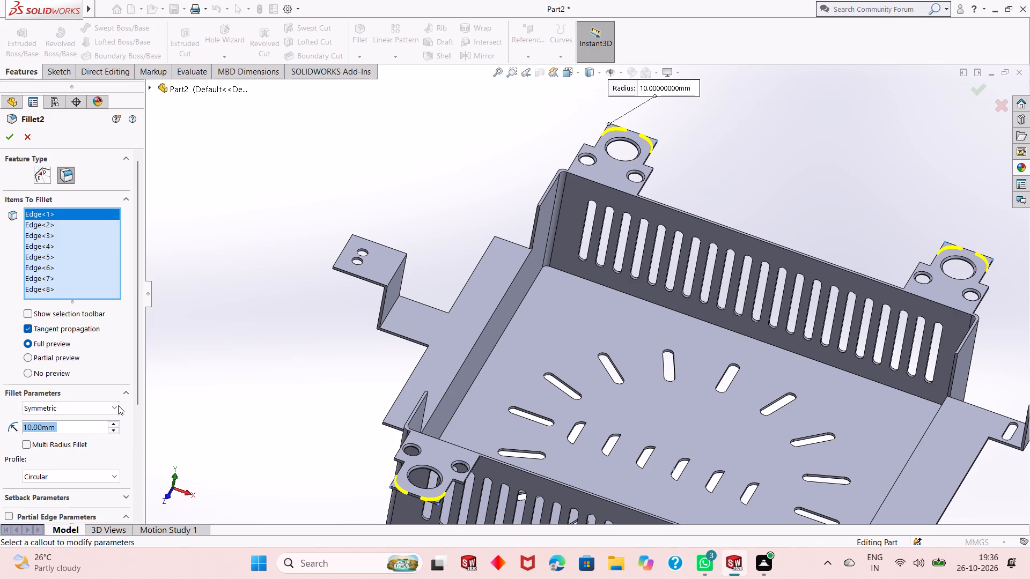
scroll(332, 255, "down", 4)
scroll(455, 254, "down", 2)
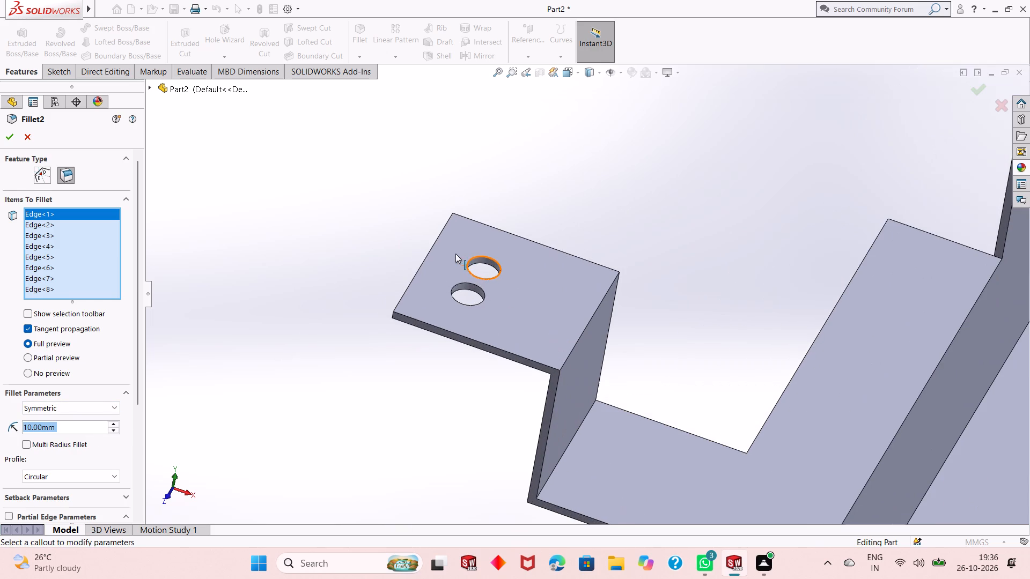
left_click(392, 314)
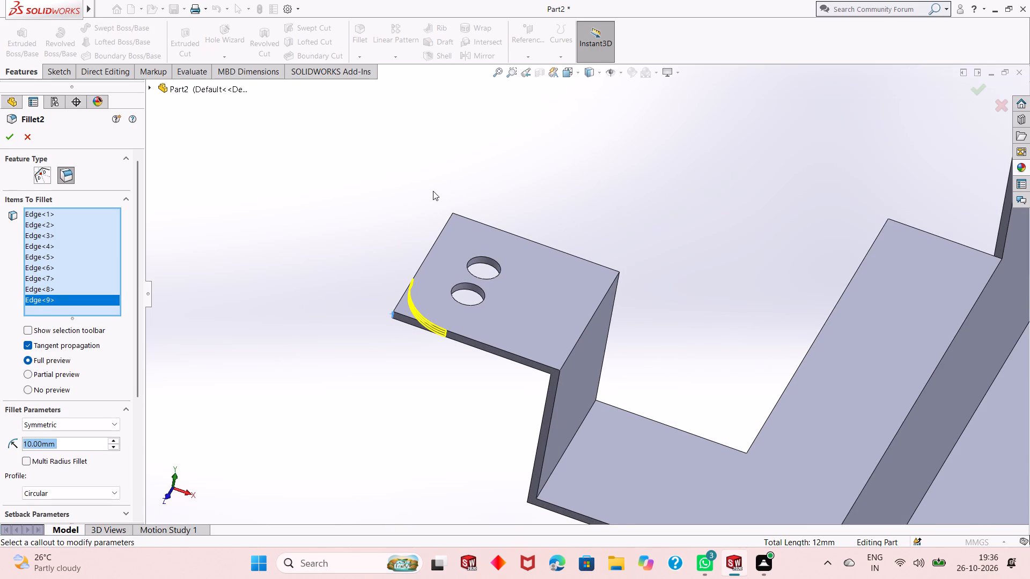
left_click(453, 216)
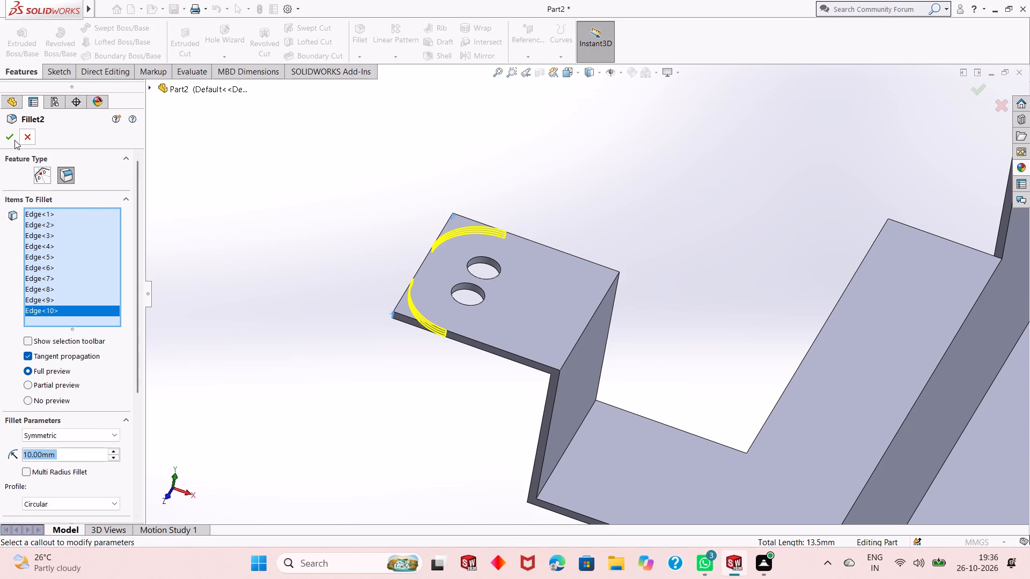
left_click(14, 140)
Examine the rounded two-hole arm and the whole enclosure for bends that still need rounding.
scroll(592, 417, "up", 2)
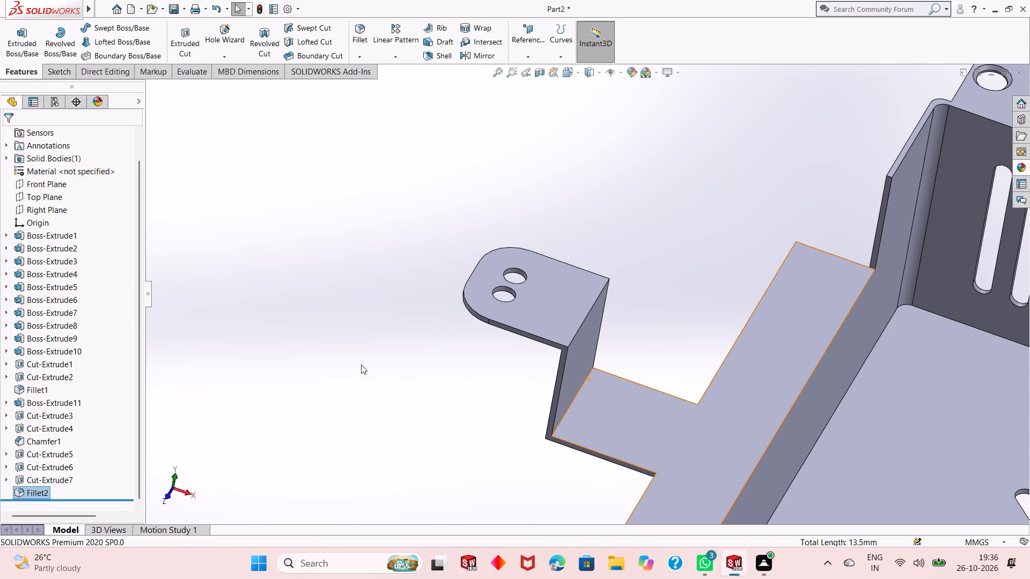
scroll(560, 411, "up", 4)
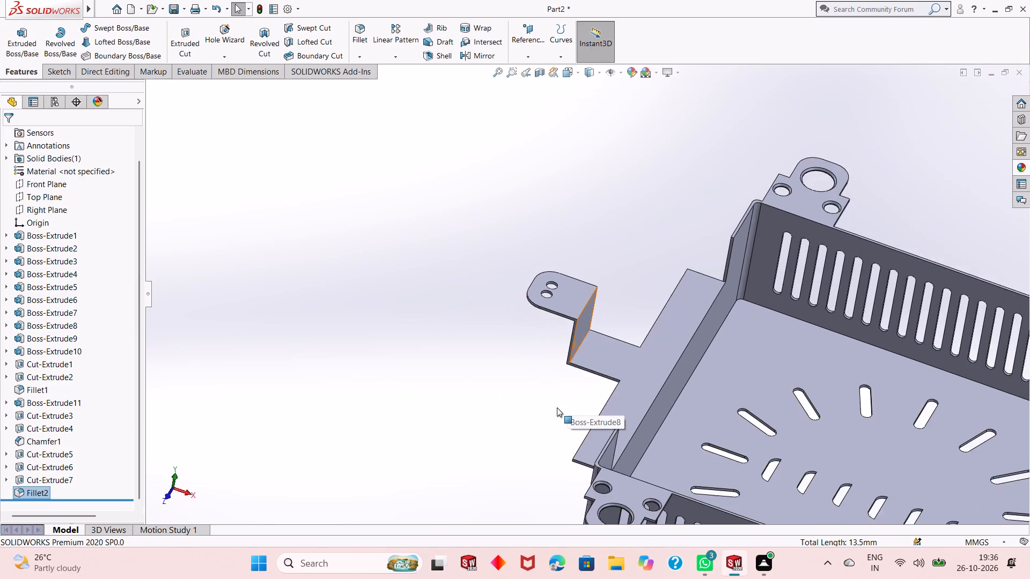
scroll(557, 407, "up", 3)
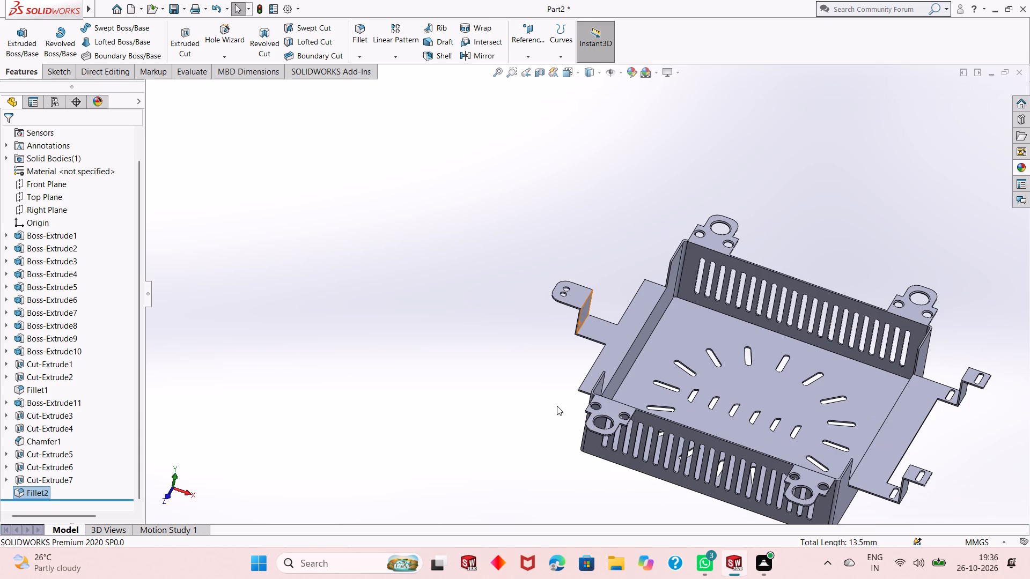
scroll(560, 414, "down", 2)
scroll(576, 395, "up", 4)
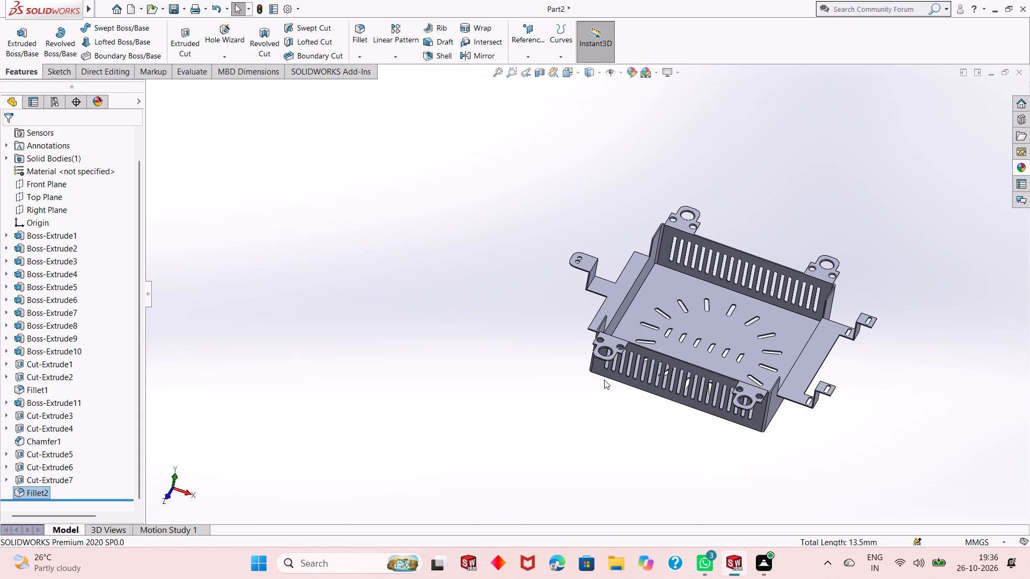
scroll(609, 372, "down", 2)
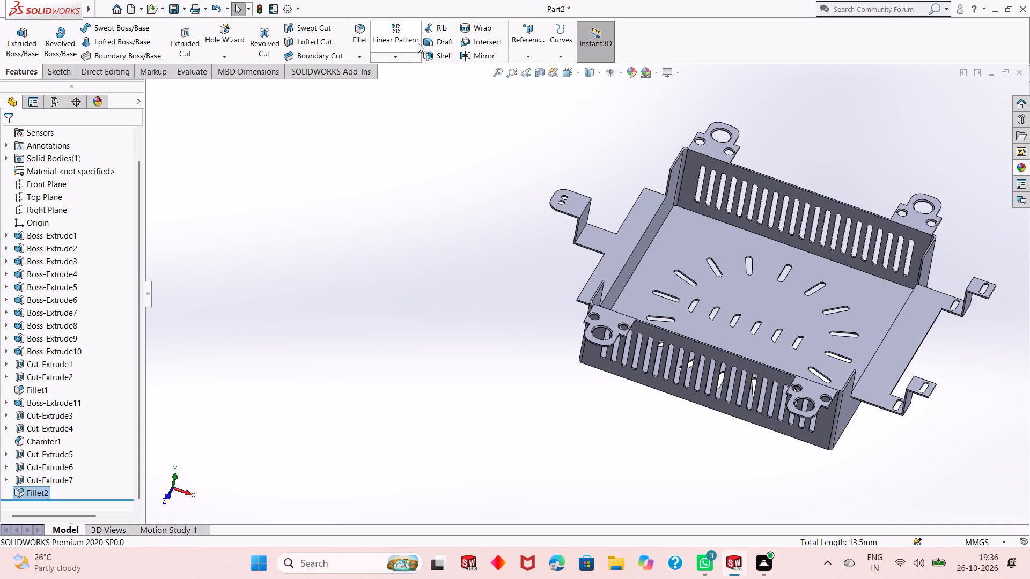
Start a 3 mm fillet on the outer and inner edges of the two-hole arm's upper bend, removing the mispicked side edge.
left_click(357, 35)
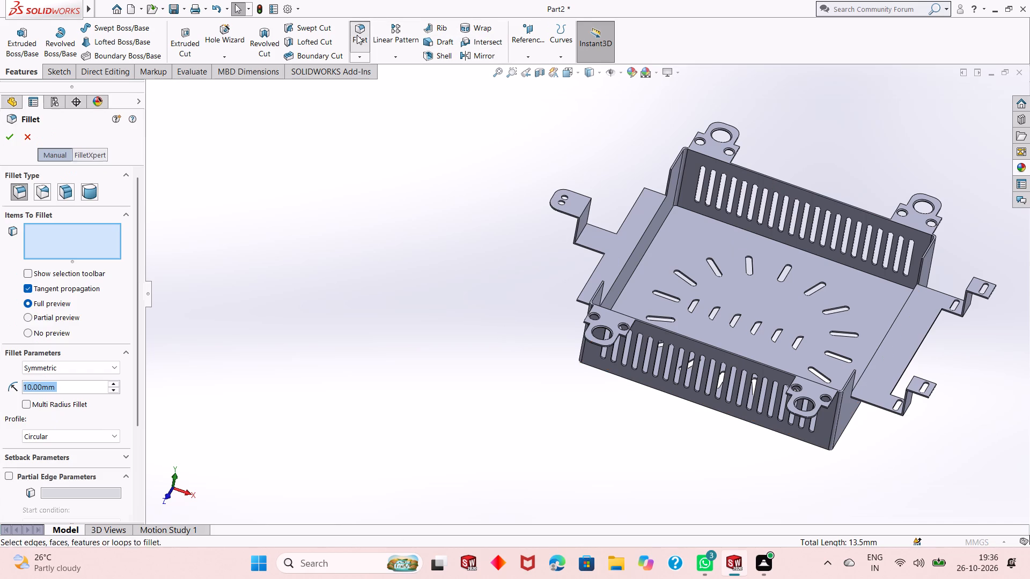
key("3")
key("Return")
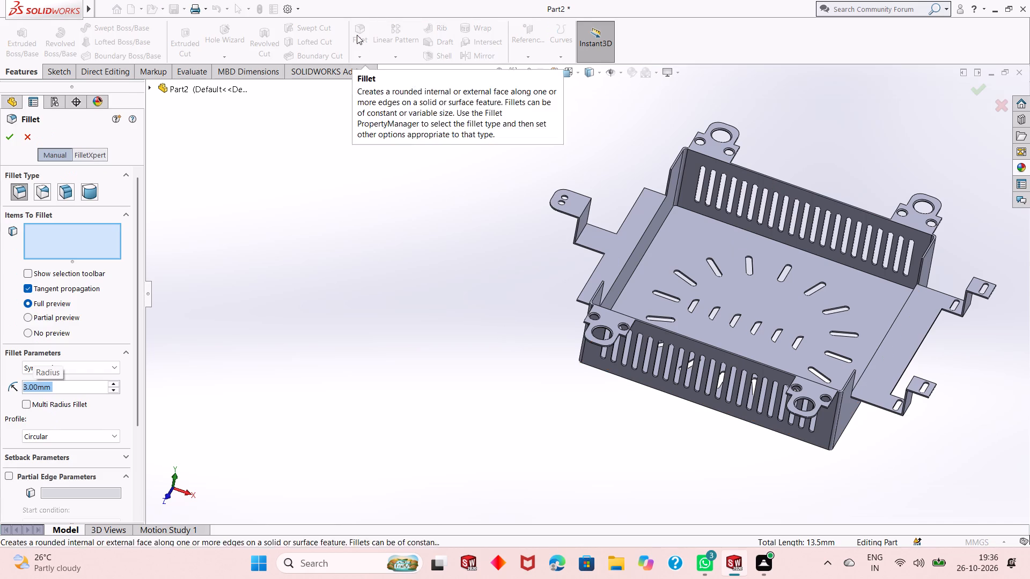
scroll(607, 238, "down", 4)
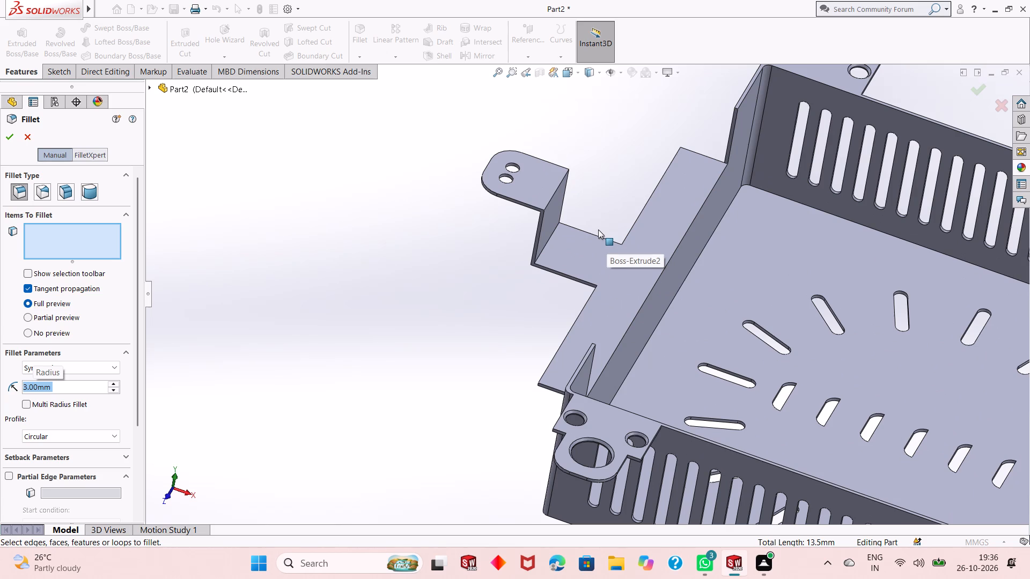
left_click(554, 191)
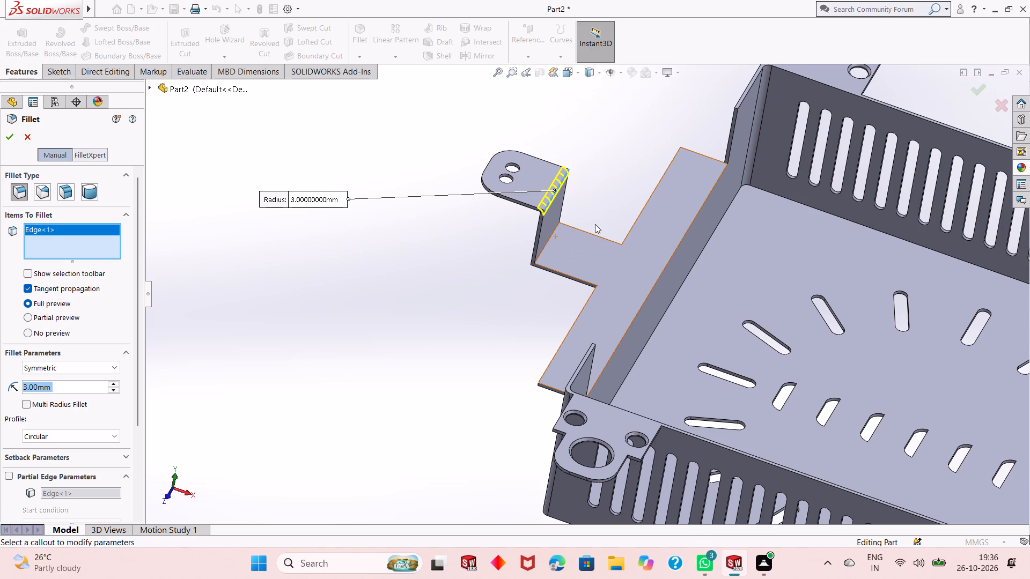
middle_click_drag(624, 226, 660, 156)
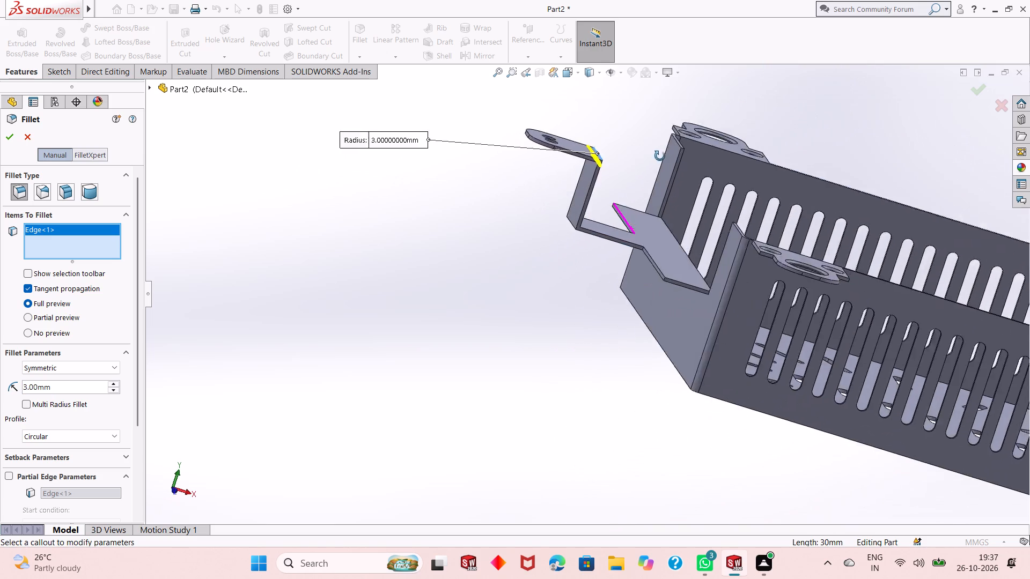
middle_click_drag(660, 156, 671, 151)
scroll(630, 151, "down", 9)
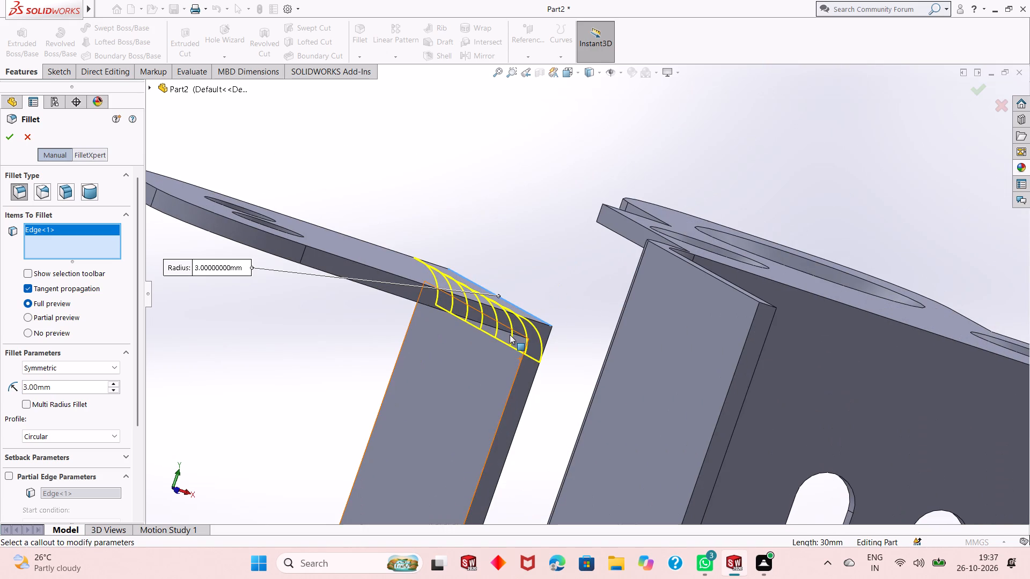
left_click(514, 333)
middle_click_drag(506, 331, 523, 312)
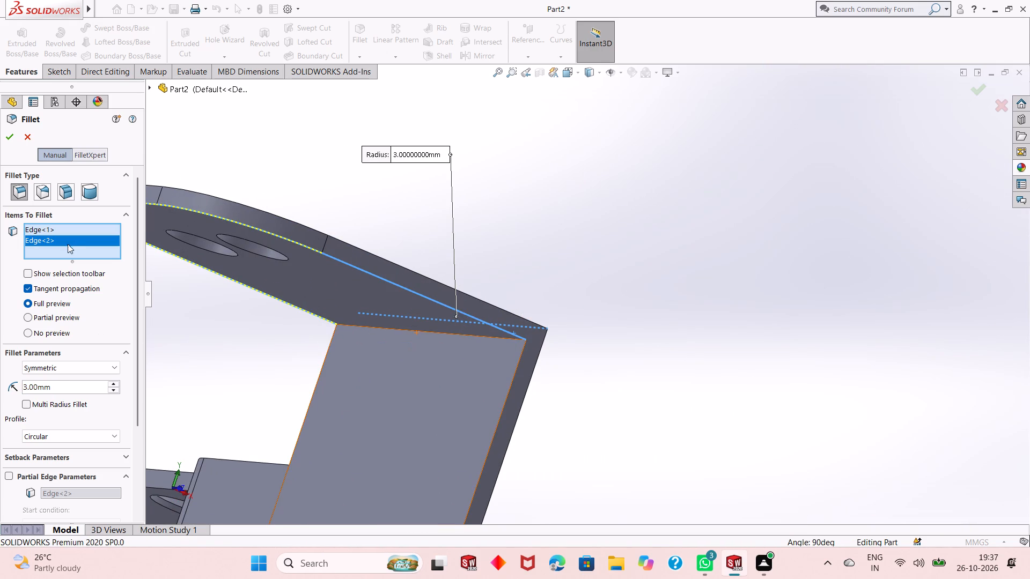
right_click(63, 239)
left_click(77, 257)
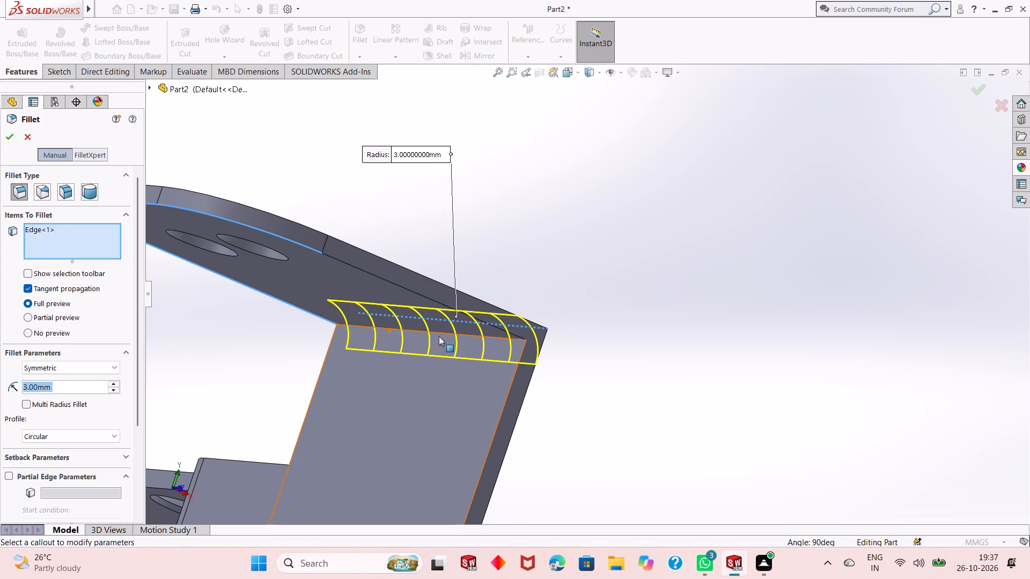
left_click(439, 331)
scroll(439, 334, "up", 7)
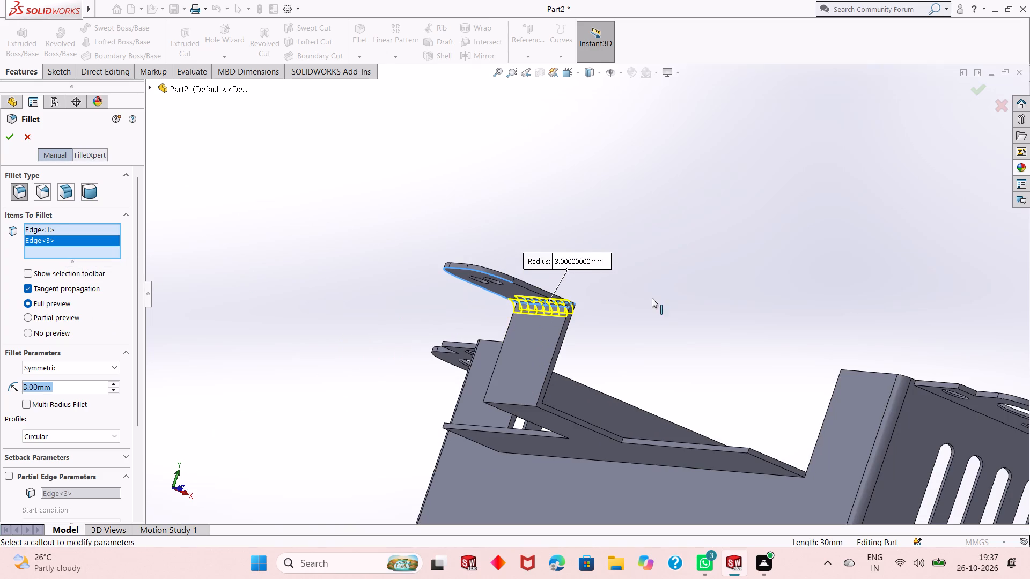
Add the outer and inner edges of the two-hole arm's lower bend to the 3 mm fillet.
middle_click_drag(657, 292, 621, 333)
middle_click(621, 333)
scroll(676, 345, "down", 4)
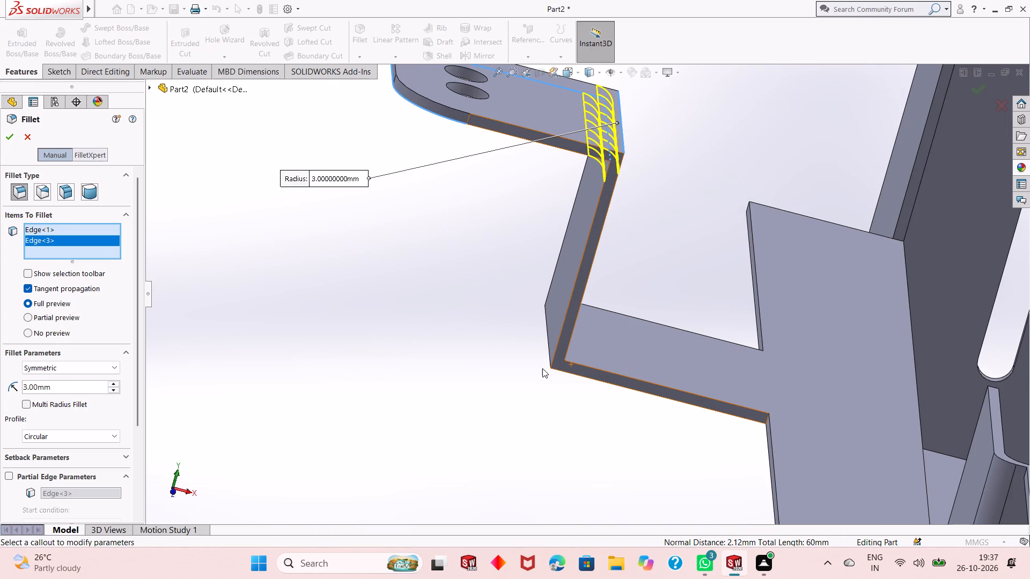
left_click(547, 345)
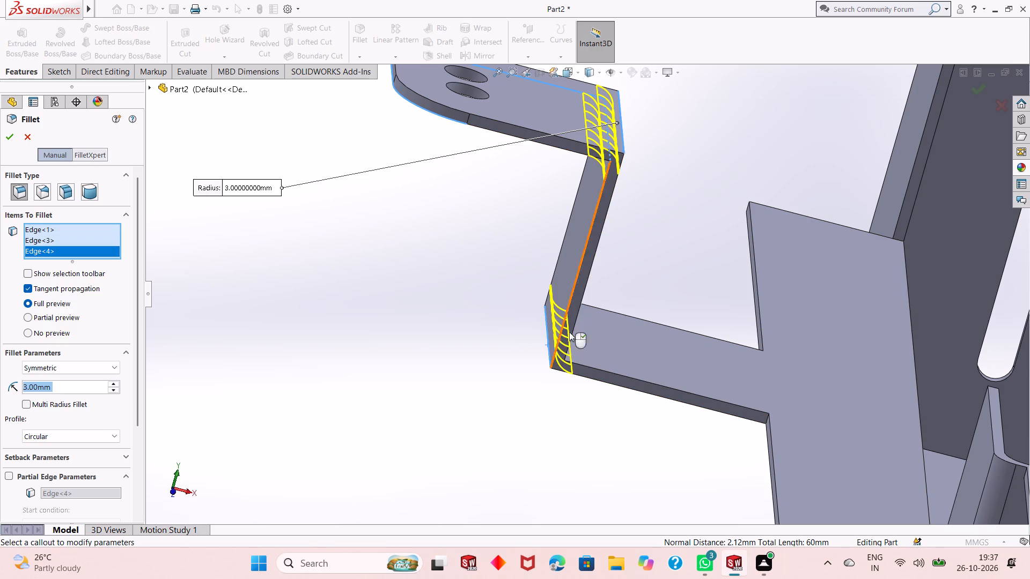
middle_click_drag(637, 273, 600, 297)
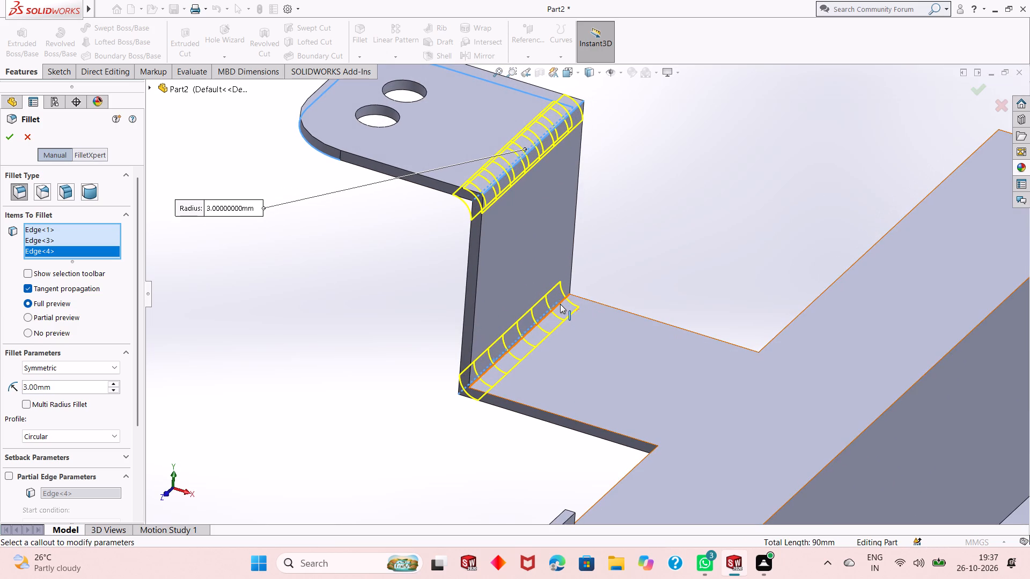
left_click(561, 304)
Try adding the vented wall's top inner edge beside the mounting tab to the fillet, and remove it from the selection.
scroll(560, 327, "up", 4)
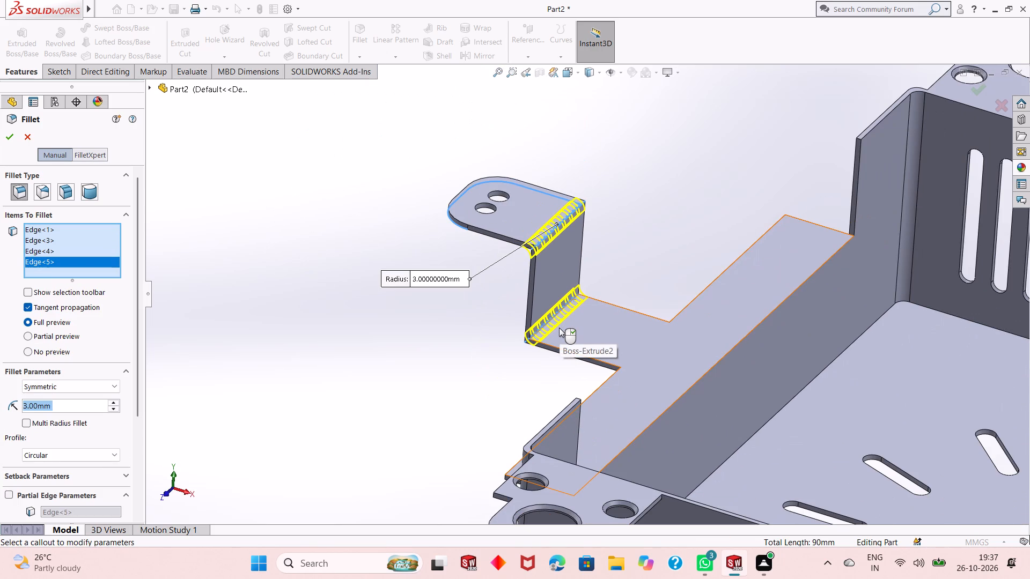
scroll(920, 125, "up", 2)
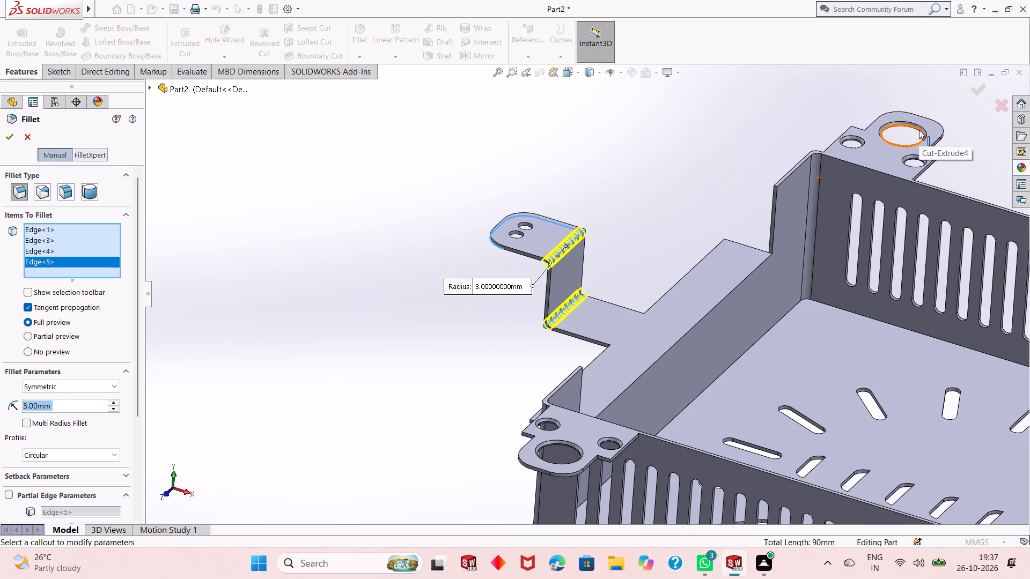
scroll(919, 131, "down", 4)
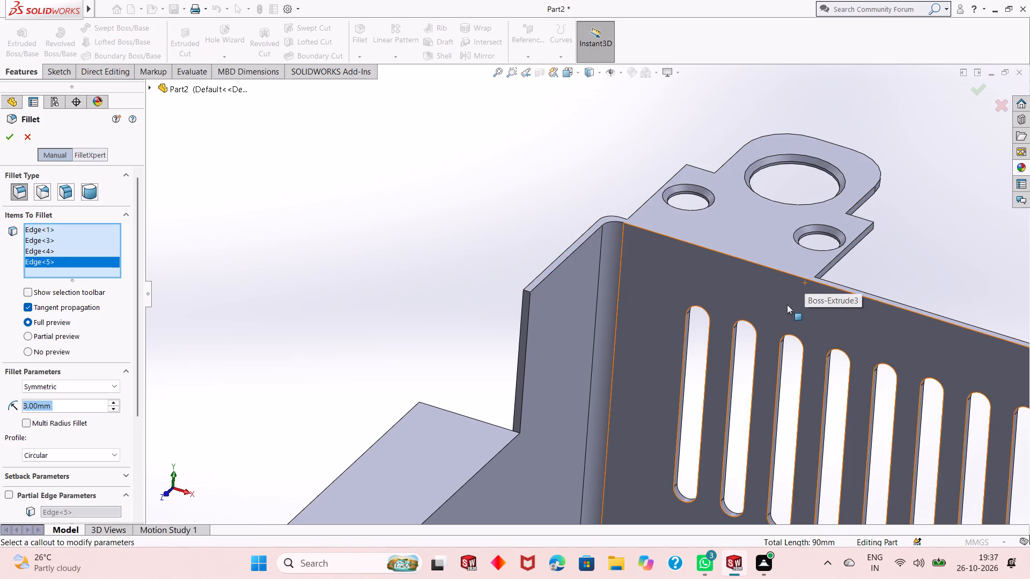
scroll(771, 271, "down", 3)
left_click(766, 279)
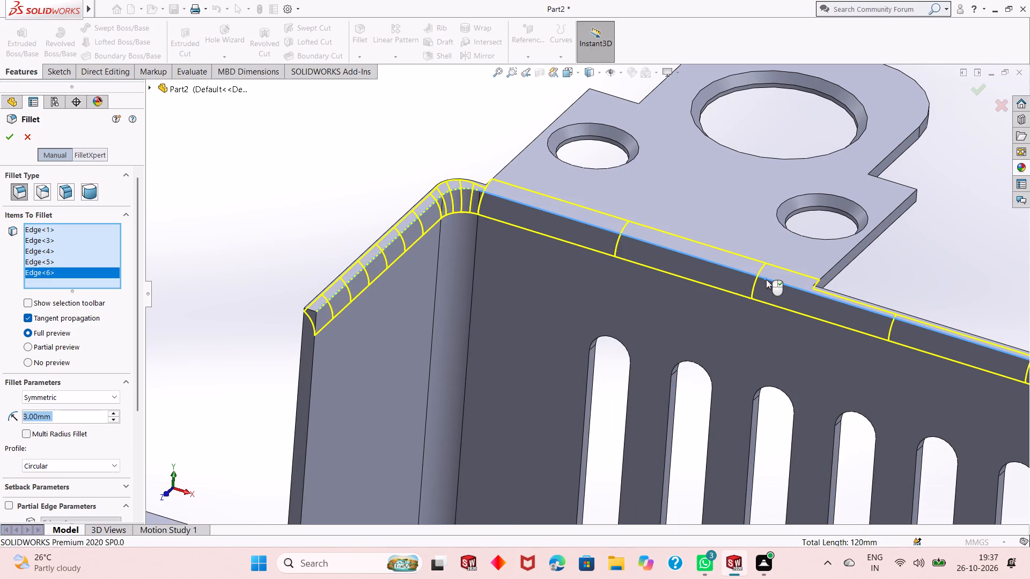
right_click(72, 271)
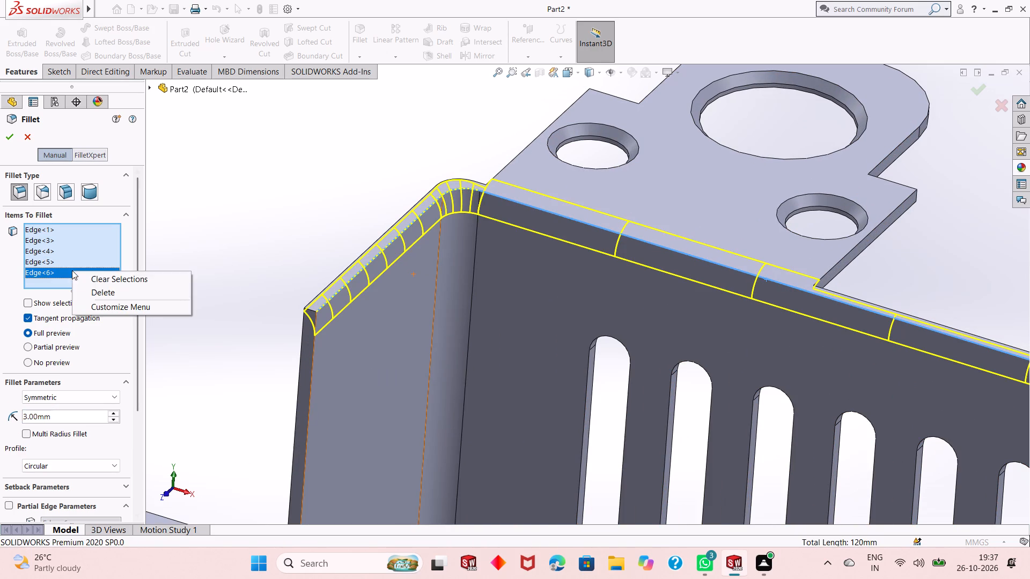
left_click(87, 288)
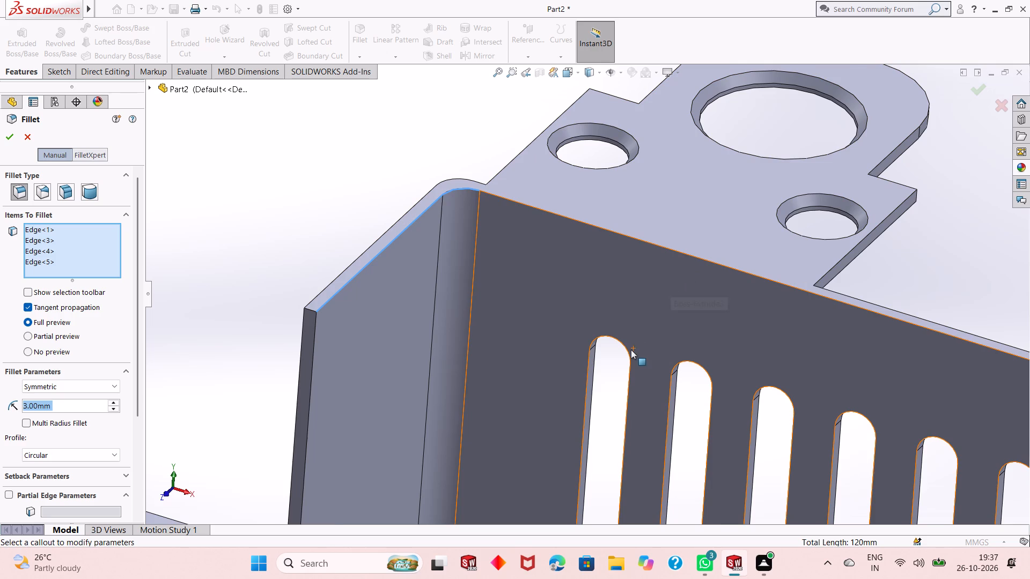
Add the outer and inner edges of one slotted arm's upper bend to the 3 mm fillet, removing the mispicked flange side edge.
scroll(631, 350, "up", 1)
middle_click(859, 255)
middle_click(778, 253)
scroll(688, 287, "up", 2)
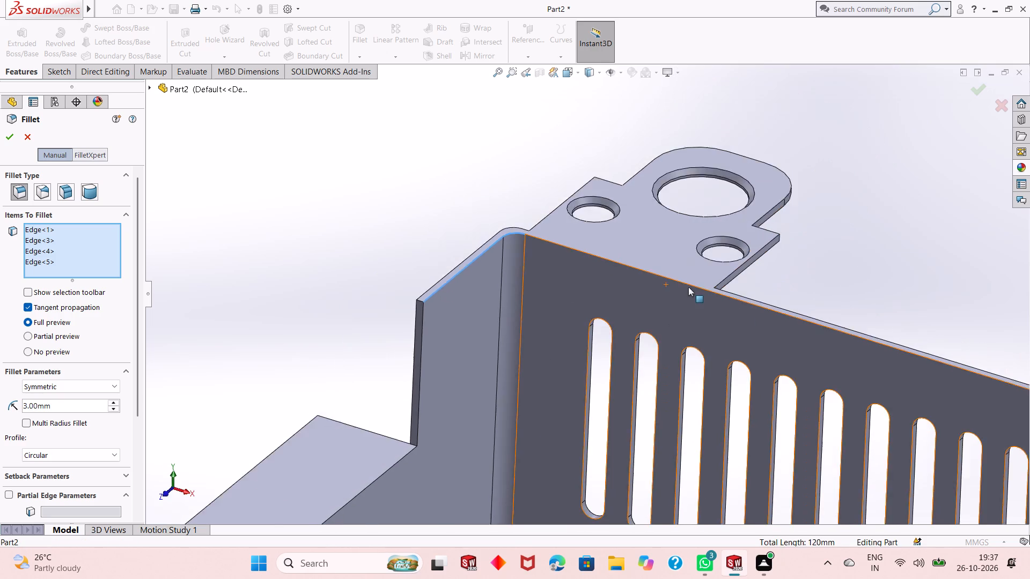
scroll(688, 287, "up", 7)
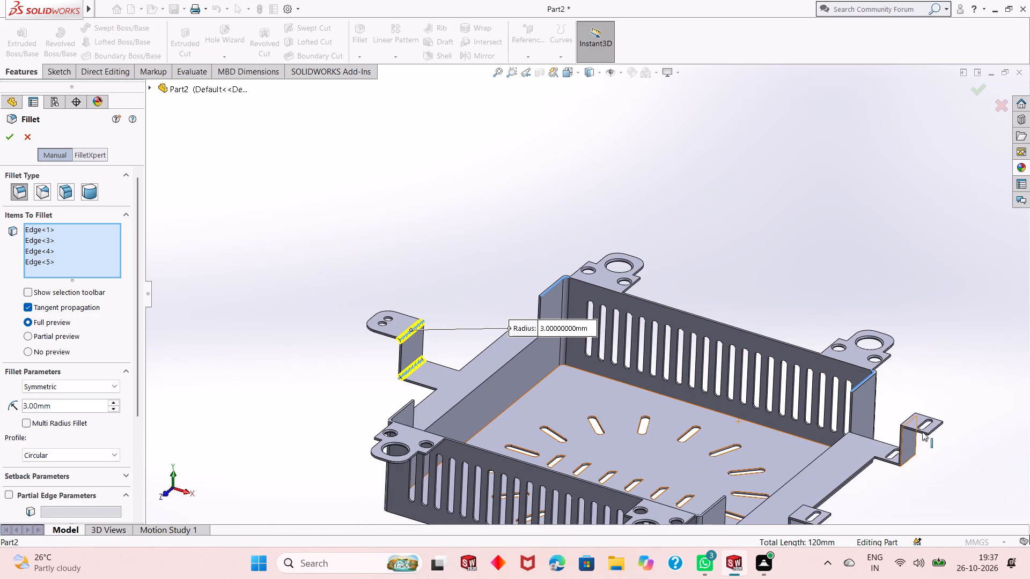
scroll(927, 427, "down", 4)
scroll(849, 409, "down", 3)
scroll(766, 365, "down", 3)
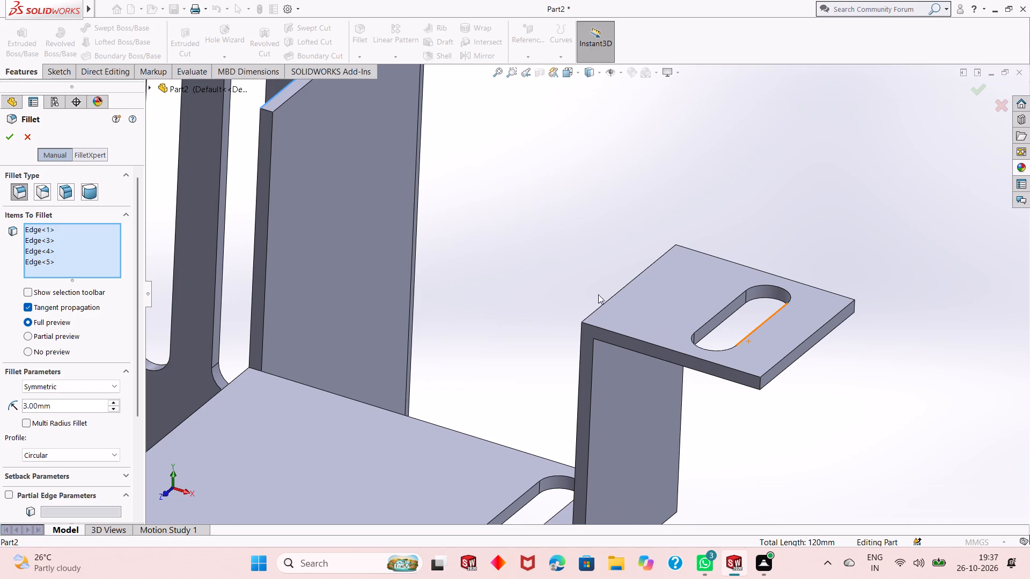
left_click(602, 304)
middle_click_drag(689, 390, 683, 317)
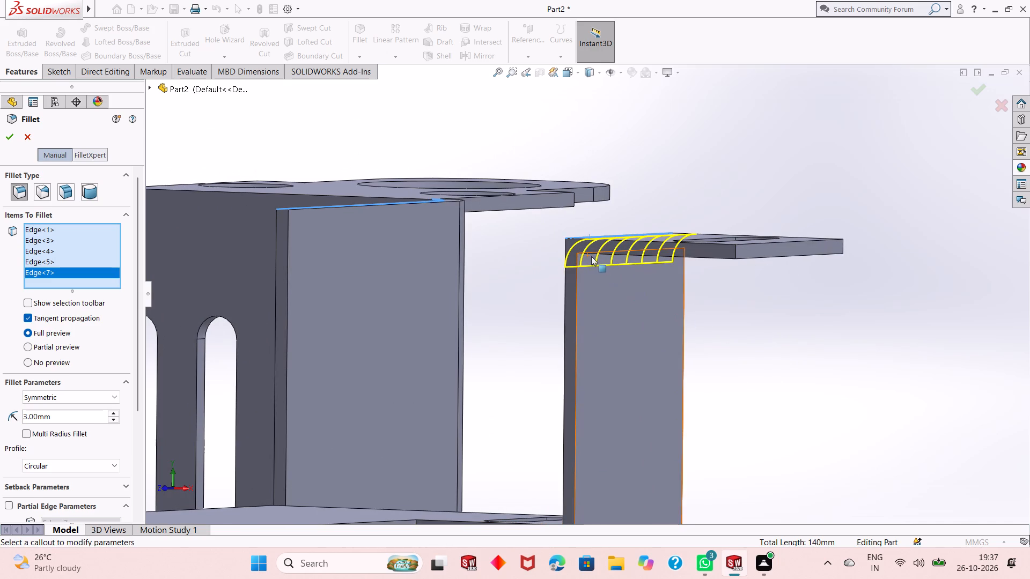
left_click(594, 252)
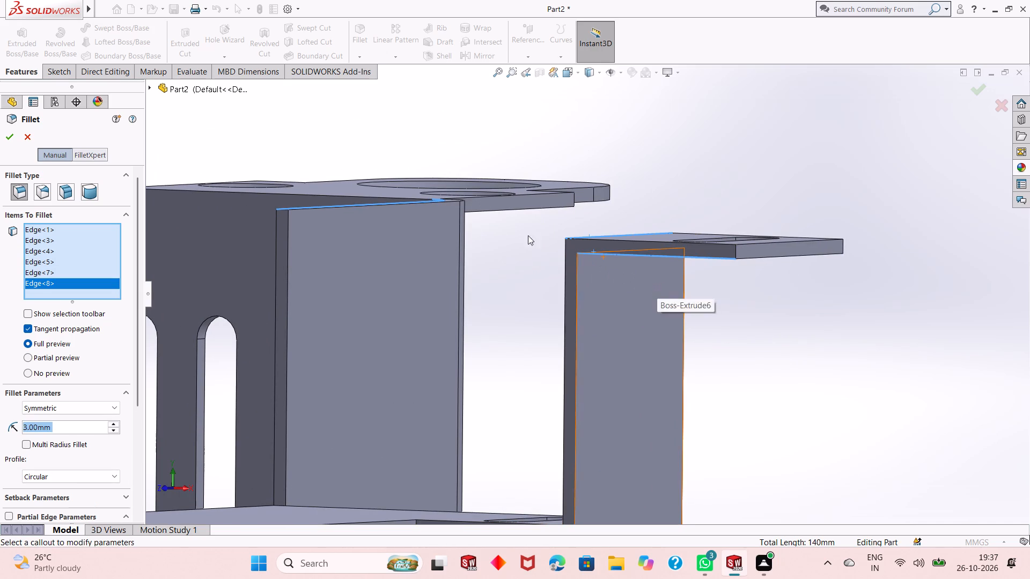
right_click(61, 277)
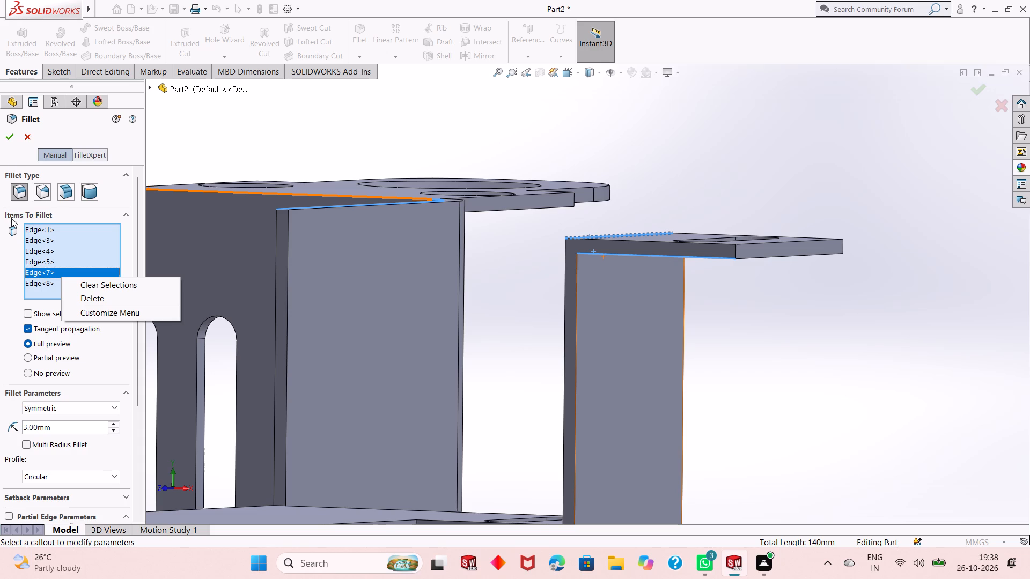
right_click(31, 280)
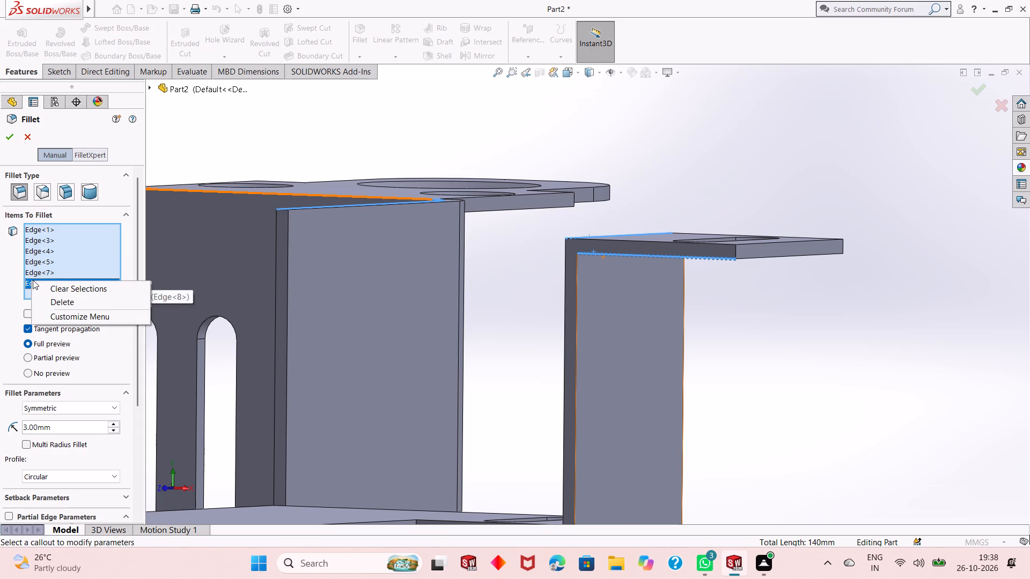
left_click(68, 297)
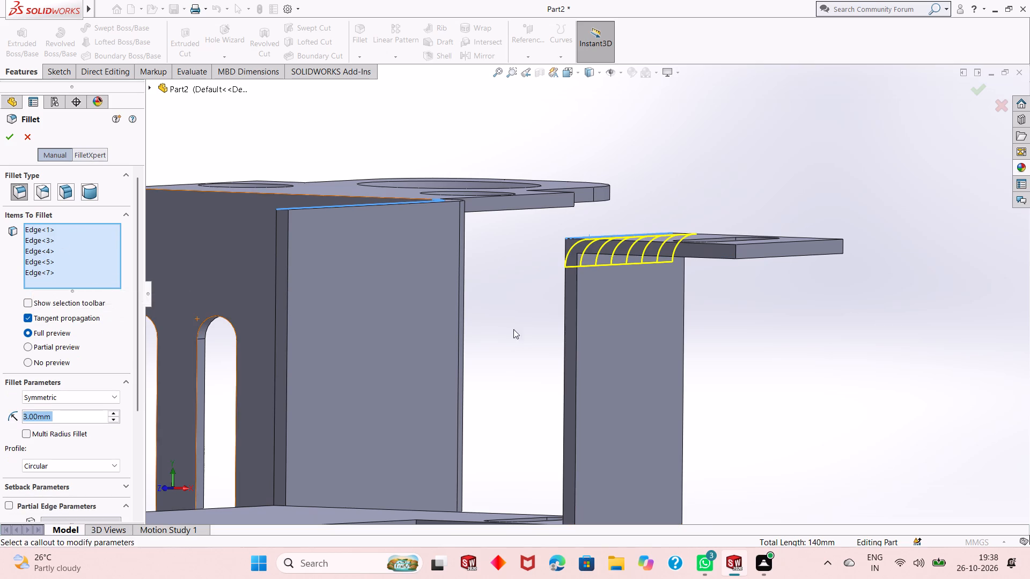
middle_click_drag(616, 275, 616, 256)
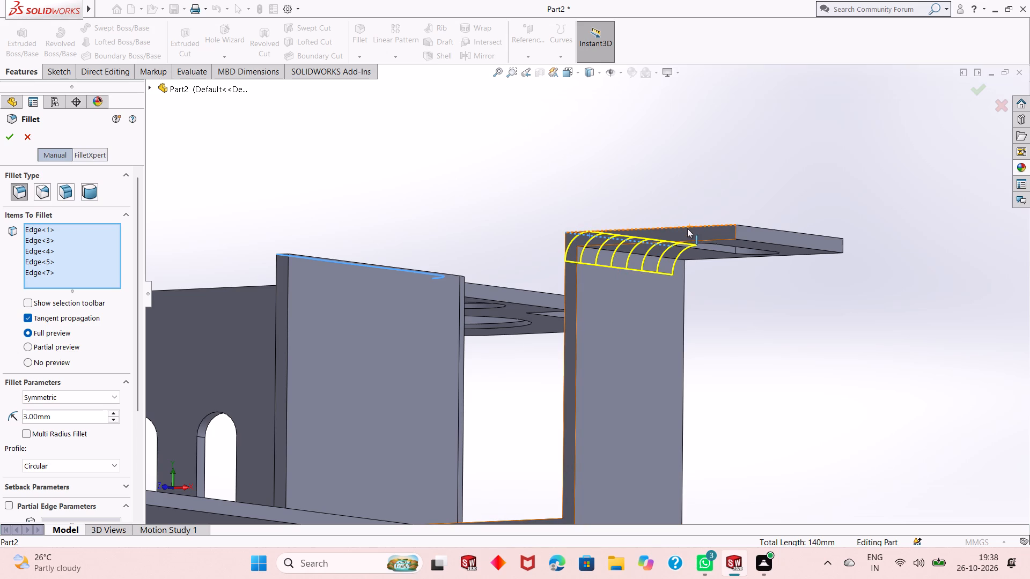
left_click(652, 255)
Add the outer and inner edges of the same slotted arm's lower bend to the 3 mm fillet.
scroll(678, 278, "up", 4)
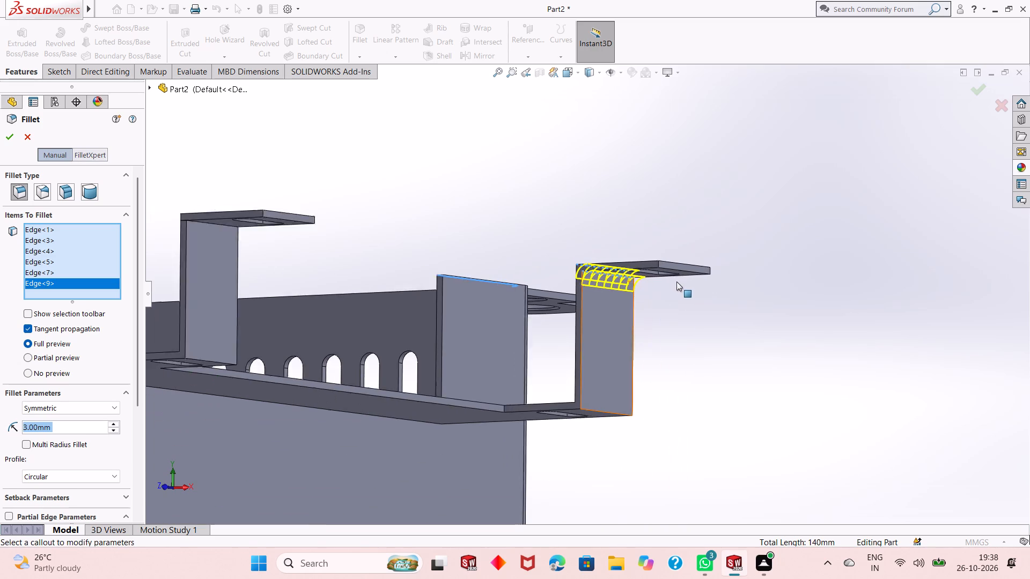
scroll(676, 281, "up", 3)
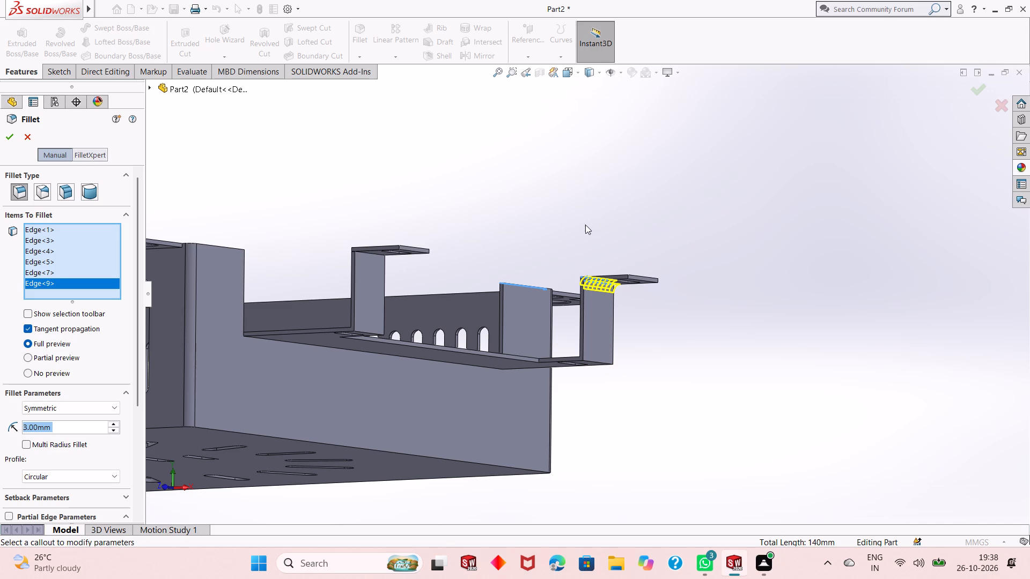
scroll(594, 283, "down", 6)
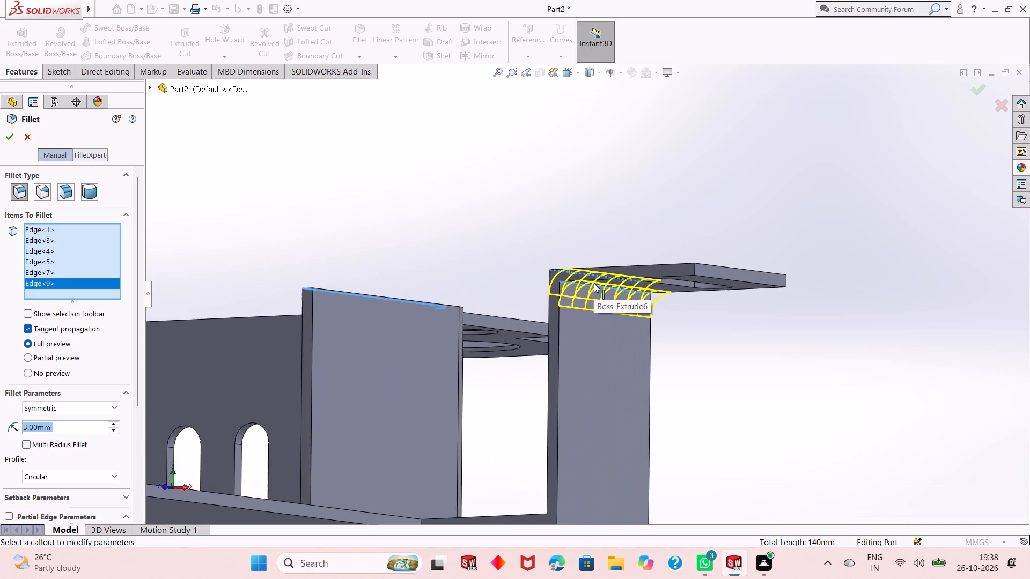
scroll(594, 291, "up", 5)
middle_click_drag(592, 318, 619, 362)
scroll(572, 388, "down", 4)
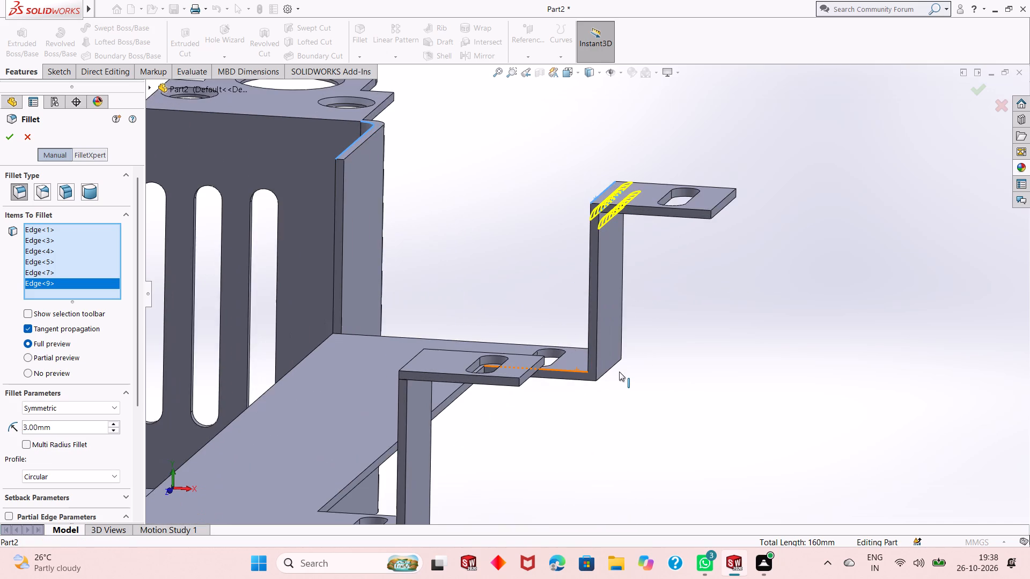
left_click(615, 364)
middle_click_drag(614, 373, 629, 389)
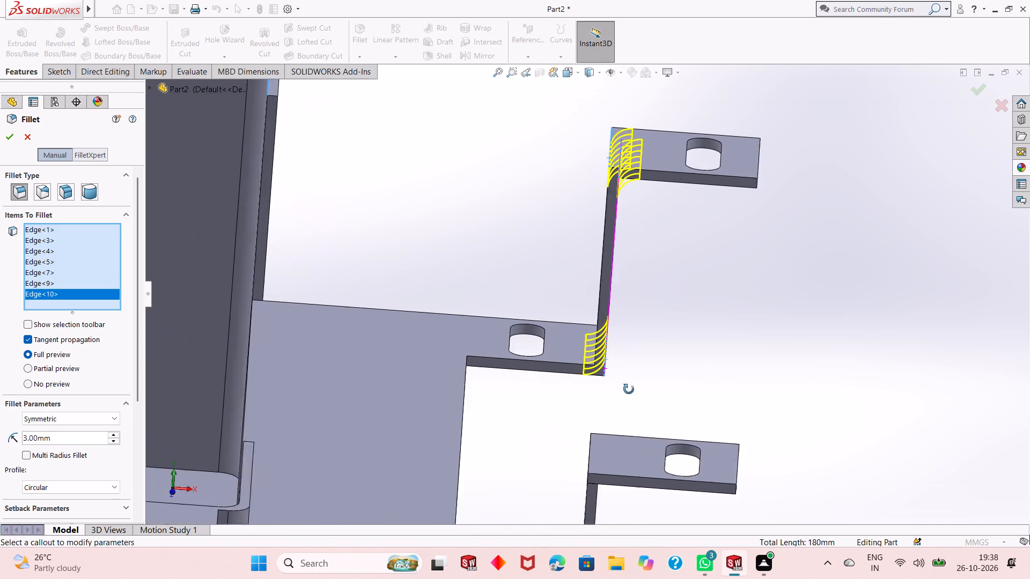
middle_click_drag(629, 389, 629, 386)
middle_click_drag(594, 350, 616, 338)
scroll(608, 340, "down", 5)
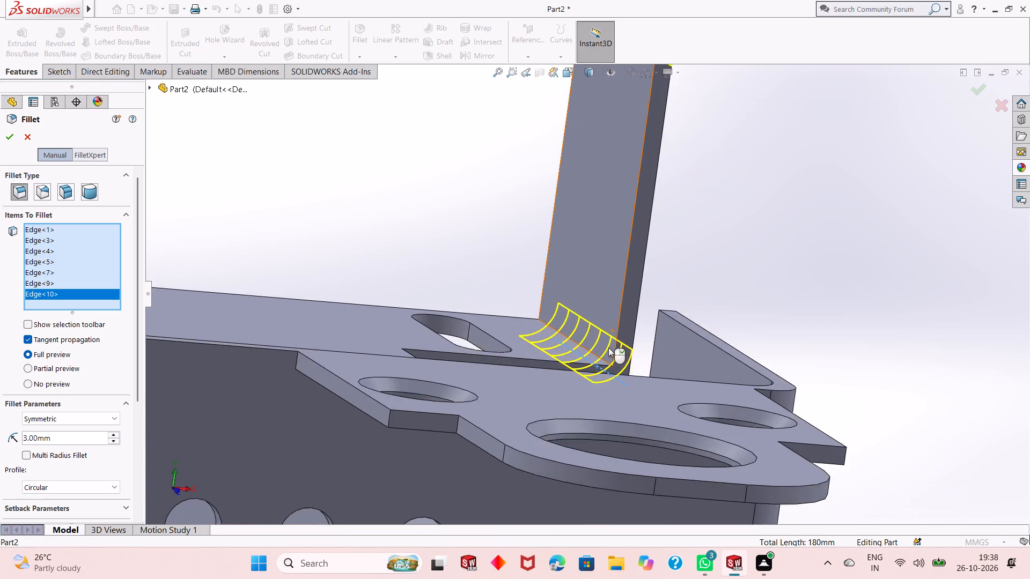
scroll(608, 347, "down", 3)
left_click(595, 363)
Add the outer and inner edges of both bends on the second slotted arm to the 3 mm fillet.
scroll(595, 362, "up", 4)
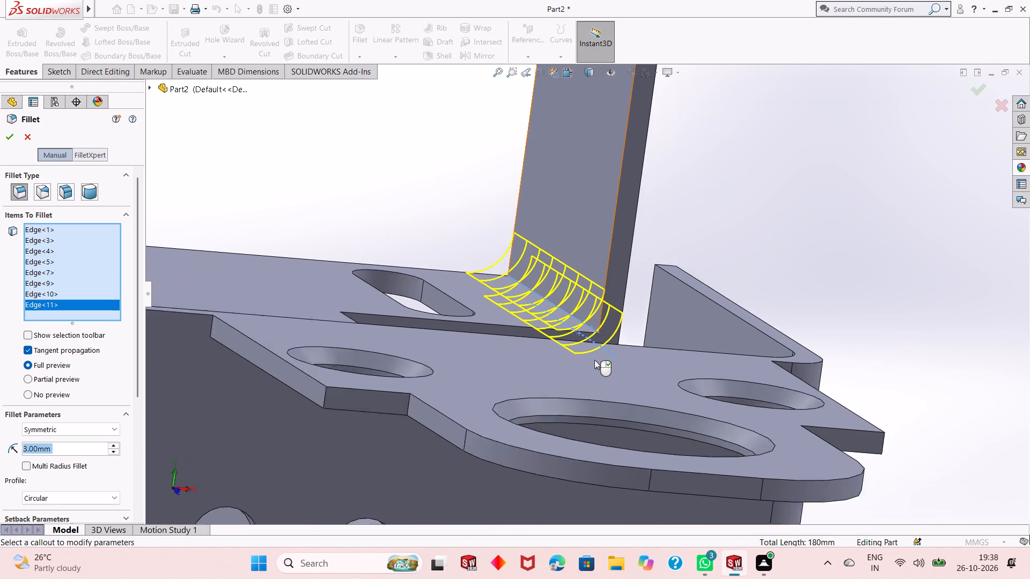
scroll(594, 360, "up", 1)
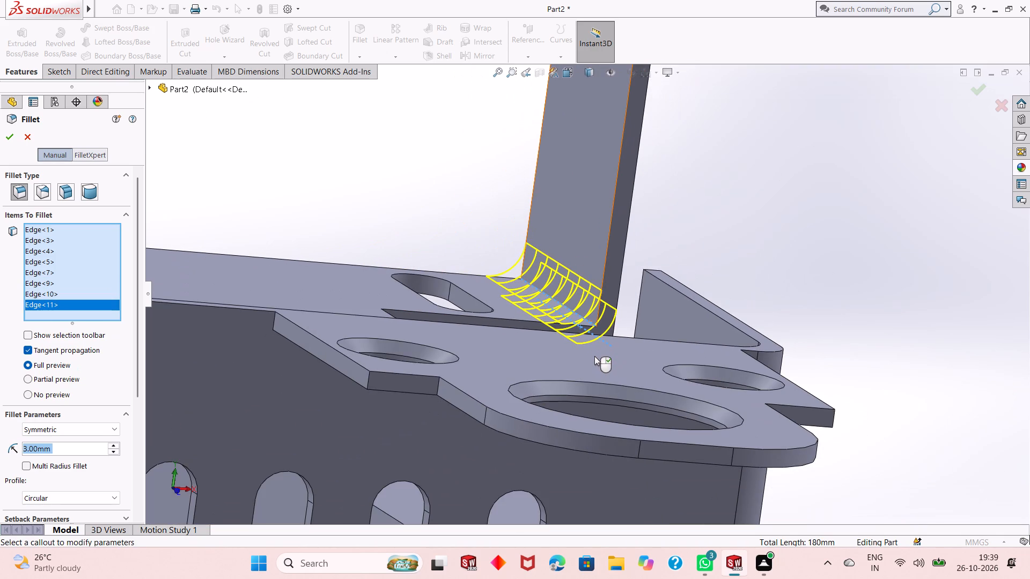
scroll(649, 295, "up", 5)
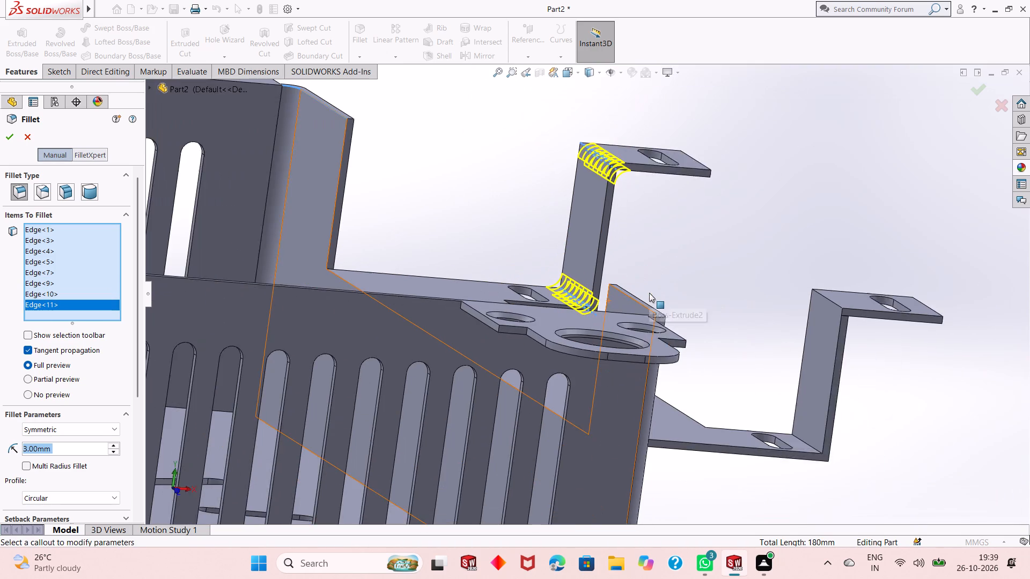
scroll(645, 301, "up", 2)
scroll(789, 309, "down", 2)
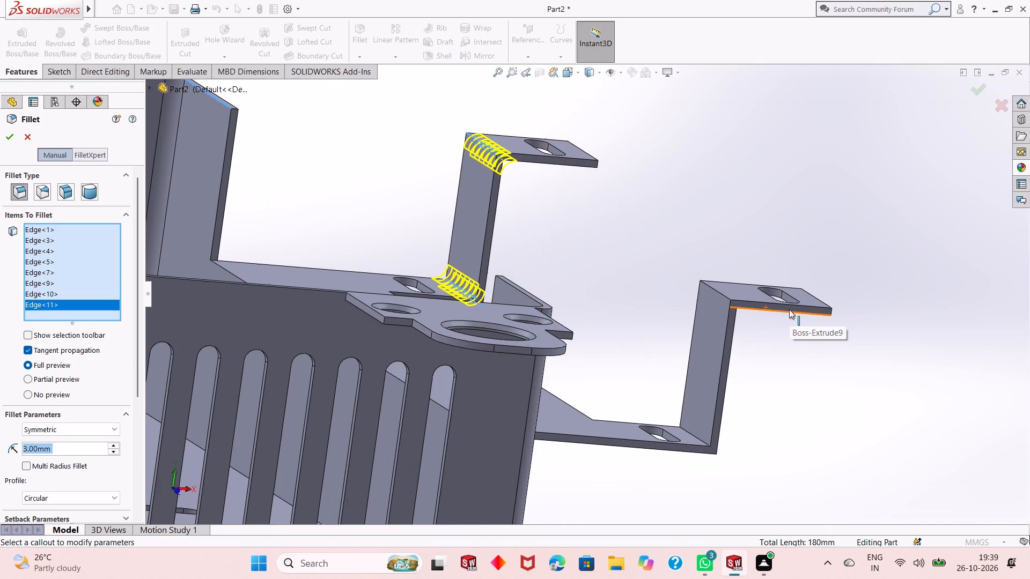
scroll(789, 309, "down", 2)
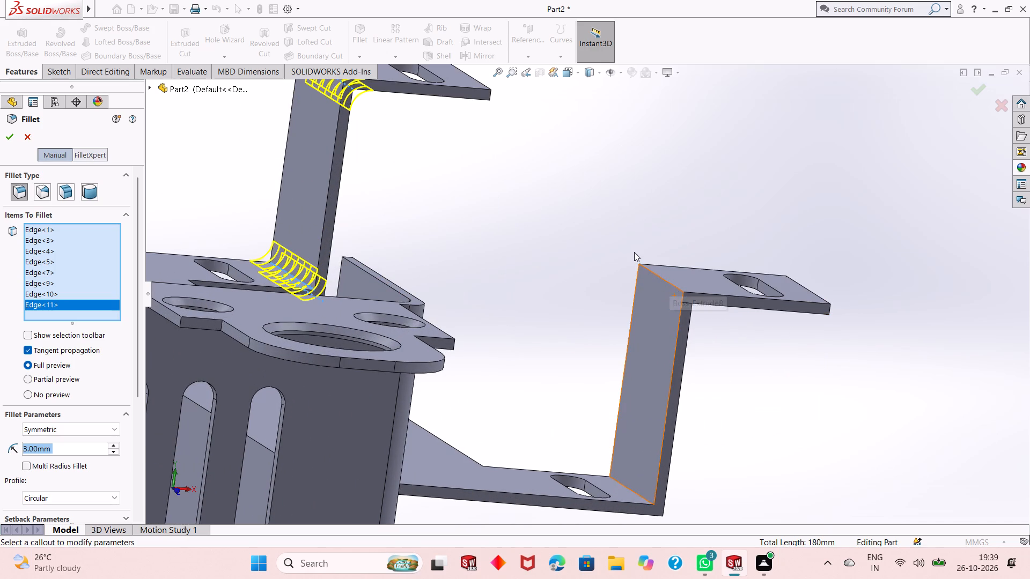
left_click(678, 291)
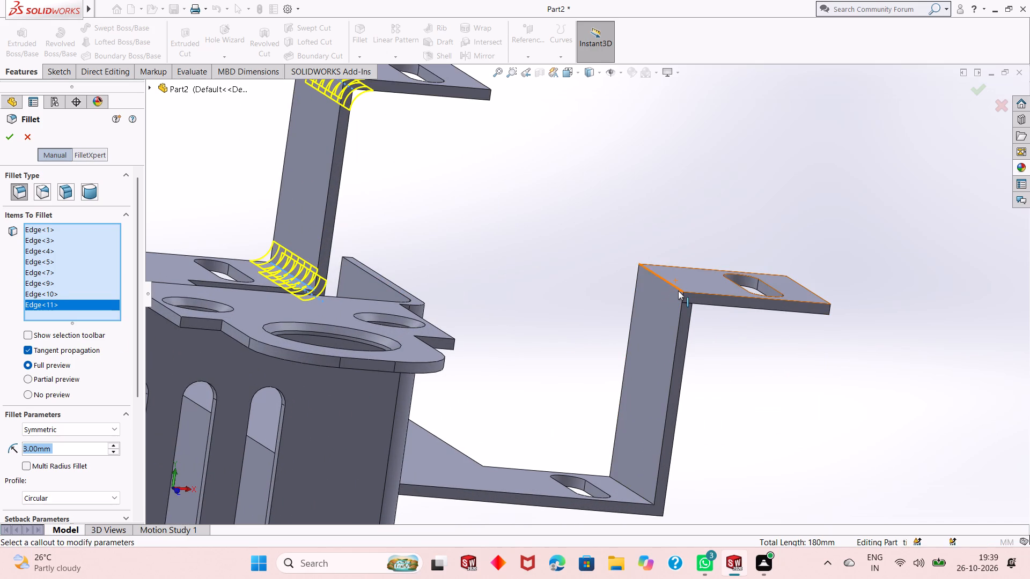
middle_click(717, 325)
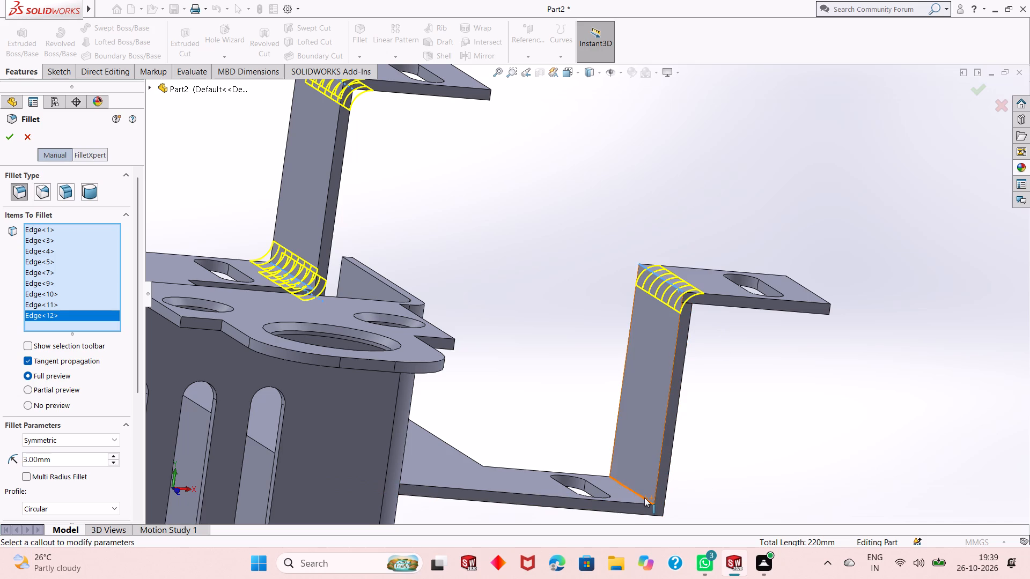
left_click(644, 498)
middle_click_drag(718, 474, 692, 422)
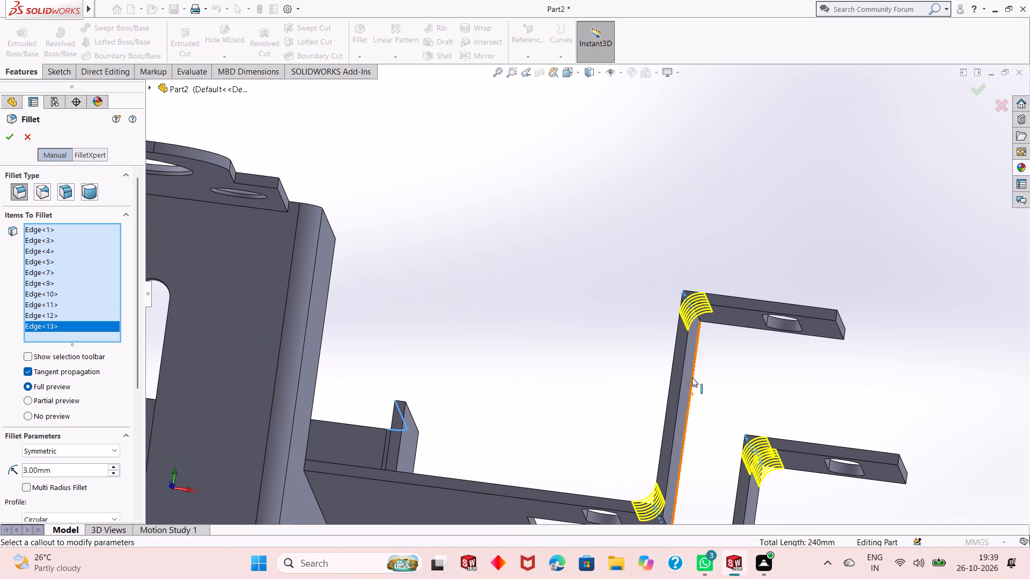
left_click(697, 315)
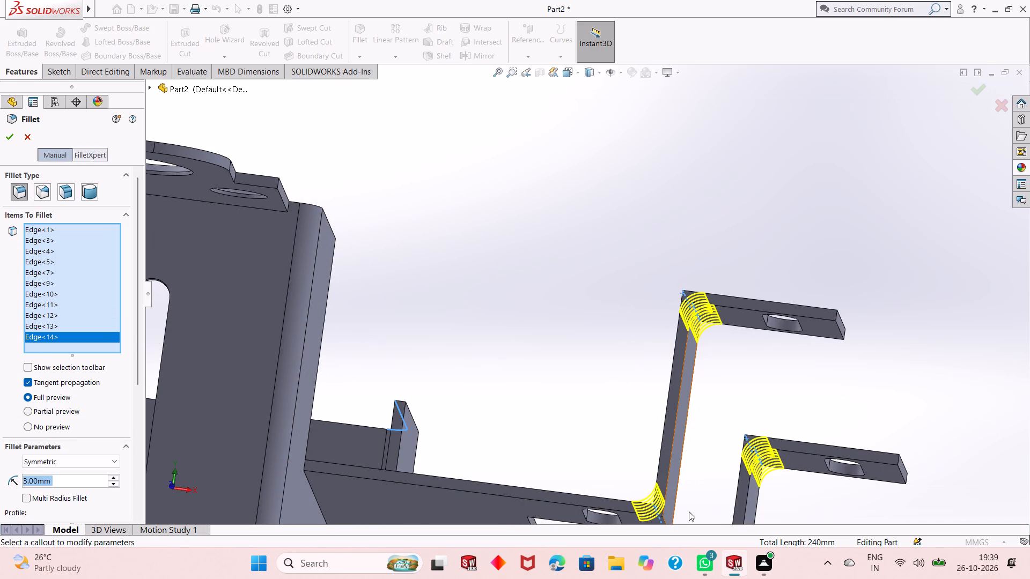
scroll(687, 503, "up", 2)
scroll(646, 451, "down", 6)
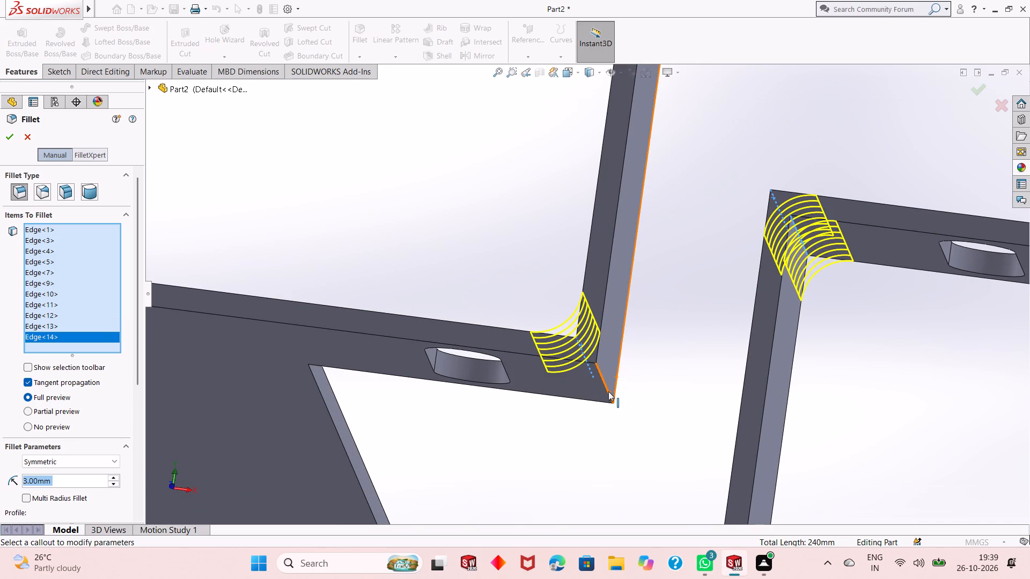
left_click(608, 391)
Add the underside edge where a three-hole mounting tab meets the vented wall to the 3 mm fillet.
scroll(626, 391, "up", 7)
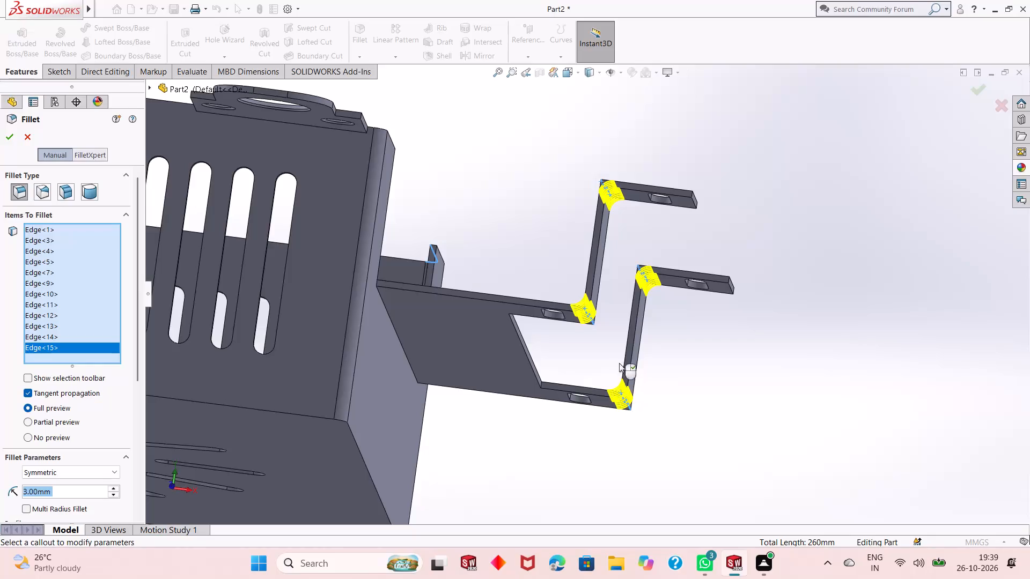
scroll(615, 349, "up", 3)
middle_click_drag(533, 212, 579, 297)
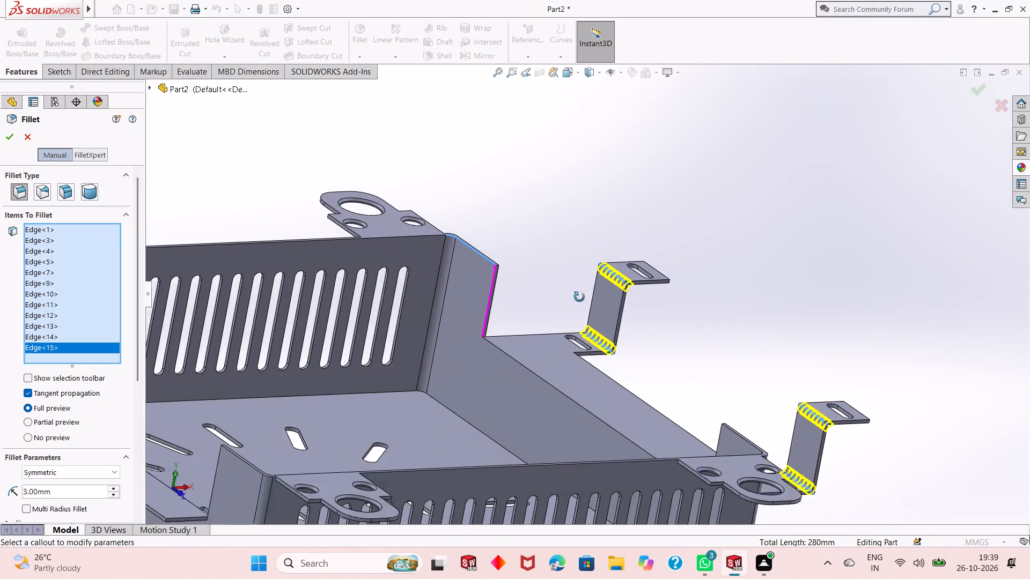
middle_click_drag(579, 297, 582, 299)
scroll(576, 308, "up", 5)
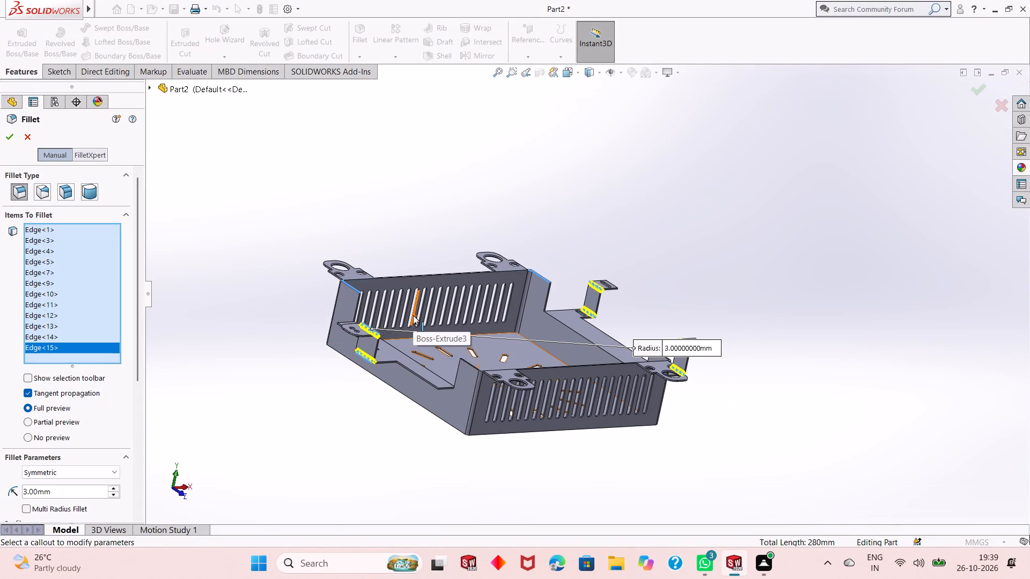
middle_click_drag(510, 412, 521, 276)
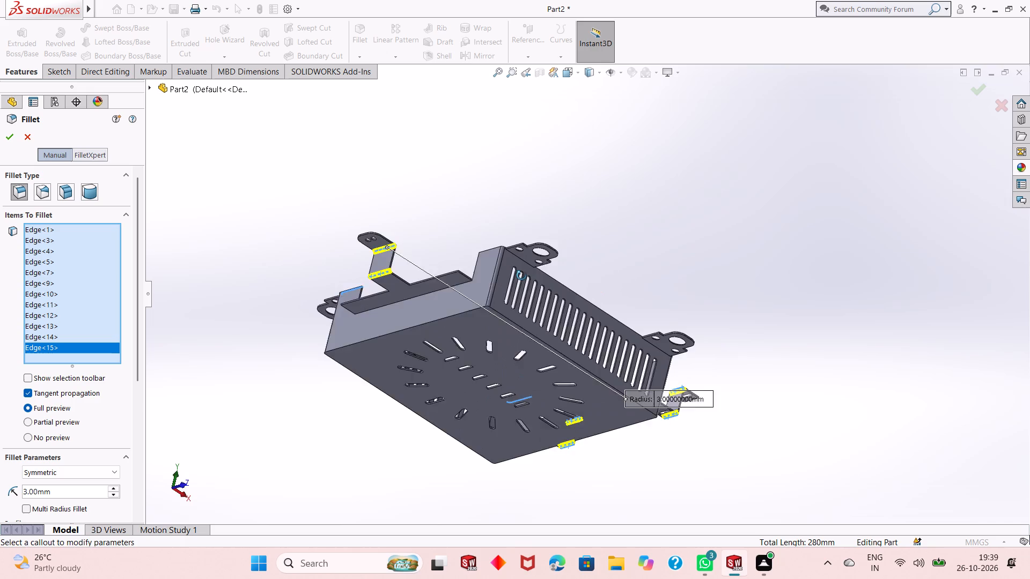
middle_click_drag(521, 276, 529, 249)
scroll(566, 194, "down", 11)
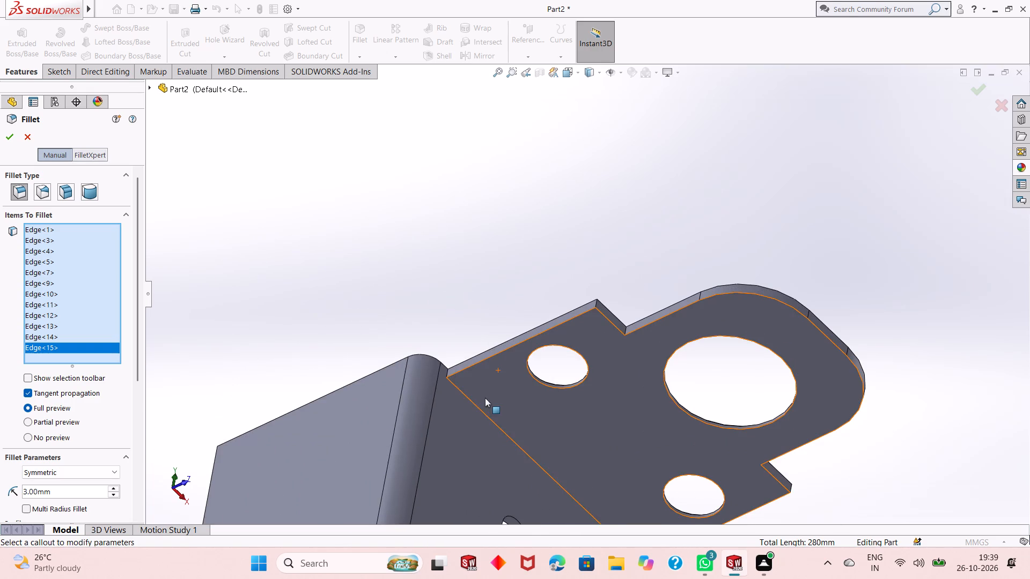
left_click(465, 397)
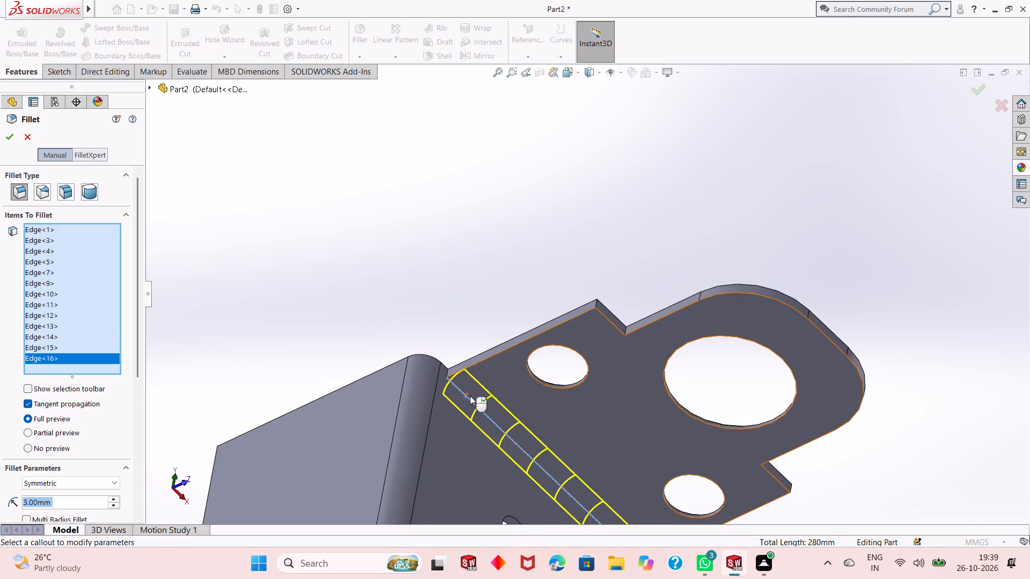
Add the second three-hole tab's underside edge on the same vented wall to the 3 mm fillet, removing the mispicked wall face.
scroll(470, 396, "up", 1)
middle_click_drag(470, 364, 495, 523)
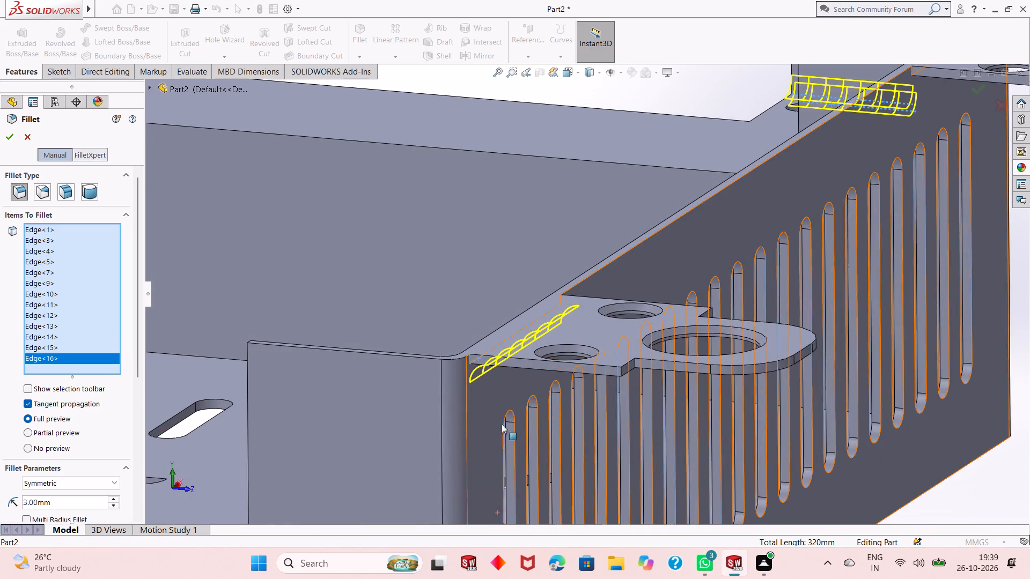
scroll(768, 221, "up", 4)
scroll(849, 99, "down", 1)
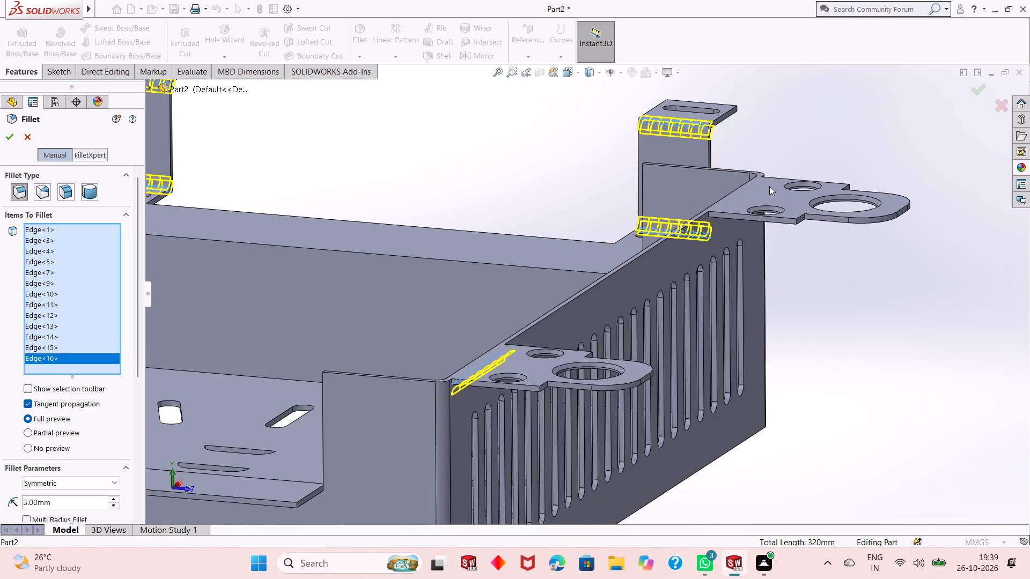
scroll(766, 189, "down", 3)
scroll(716, 239, "down", 3)
middle_click_drag(800, 343, 766, 216)
left_click(679, 179)
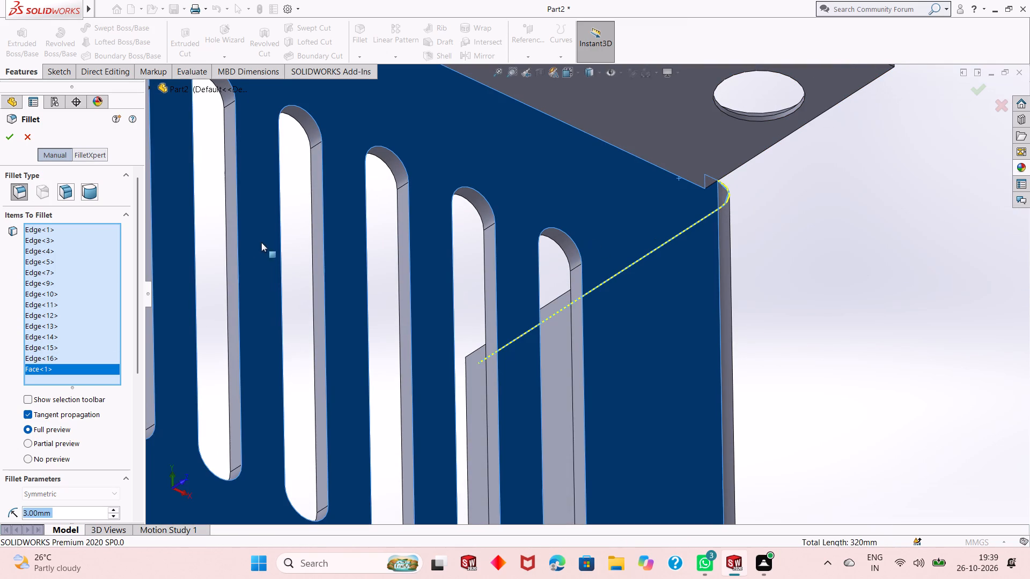
right_click(56, 366)
left_click(66, 382)
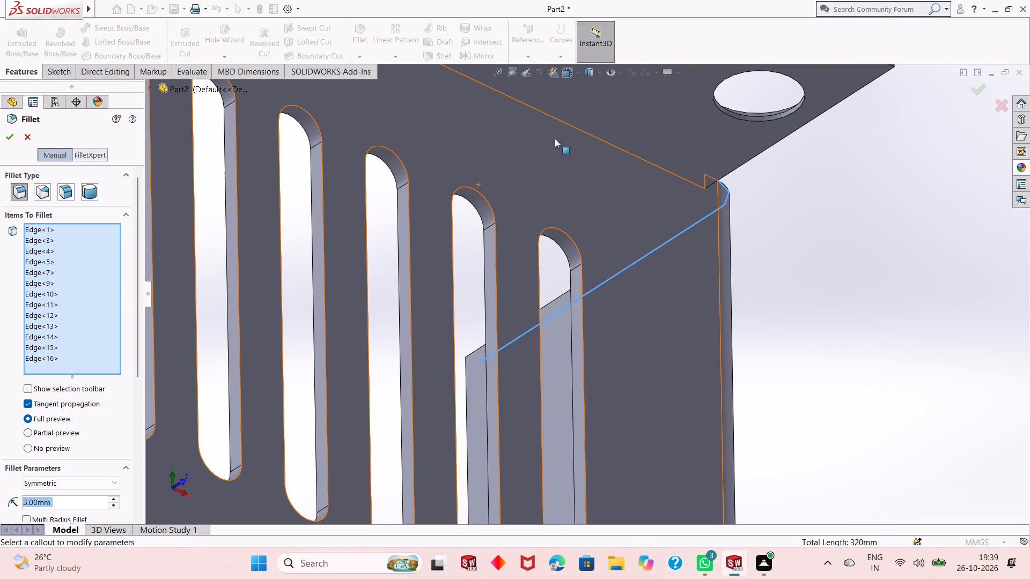
left_click(597, 137)
Add the underside edge where one three-hole tab meets the opposite vented wall to the 3 mm fillet.
scroll(704, 218, "up", 5)
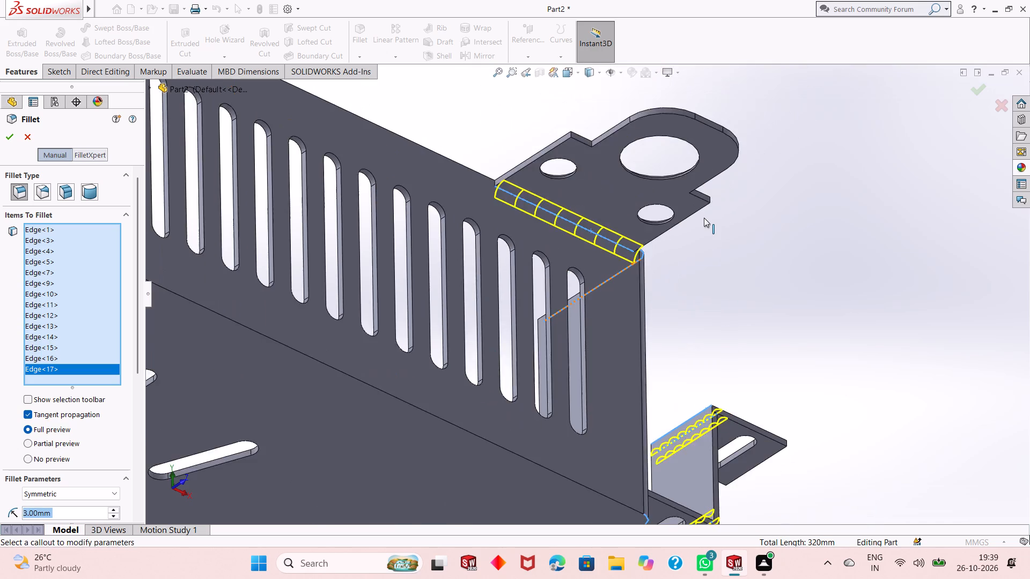
scroll(704, 218, "up", 3)
scroll(617, 274, "up", 3)
middle_click_drag(510, 234, 571, 370)
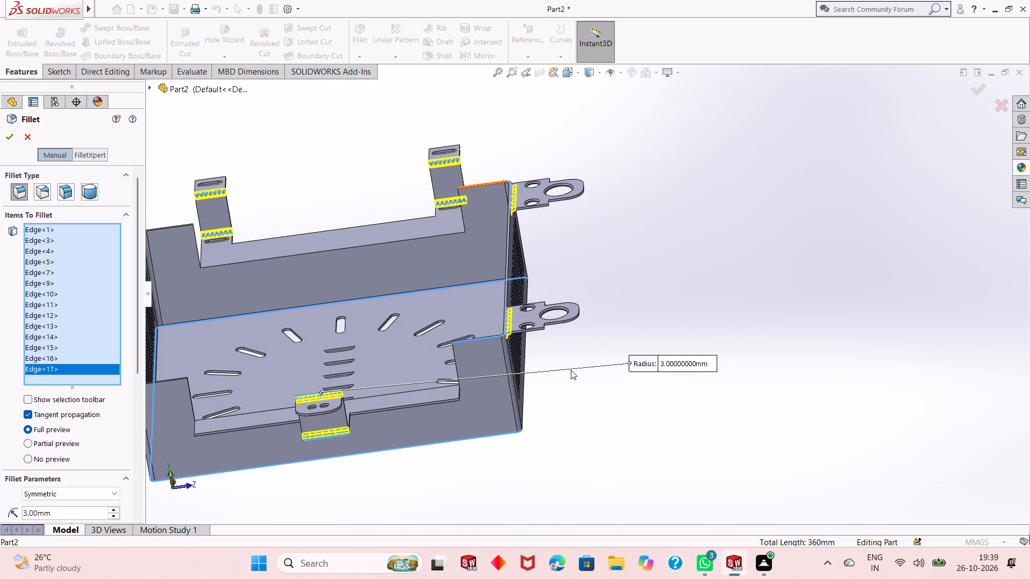
scroll(383, 370, "up", 4)
scroll(364, 357, "down", 4)
scroll(408, 209, "down", 3)
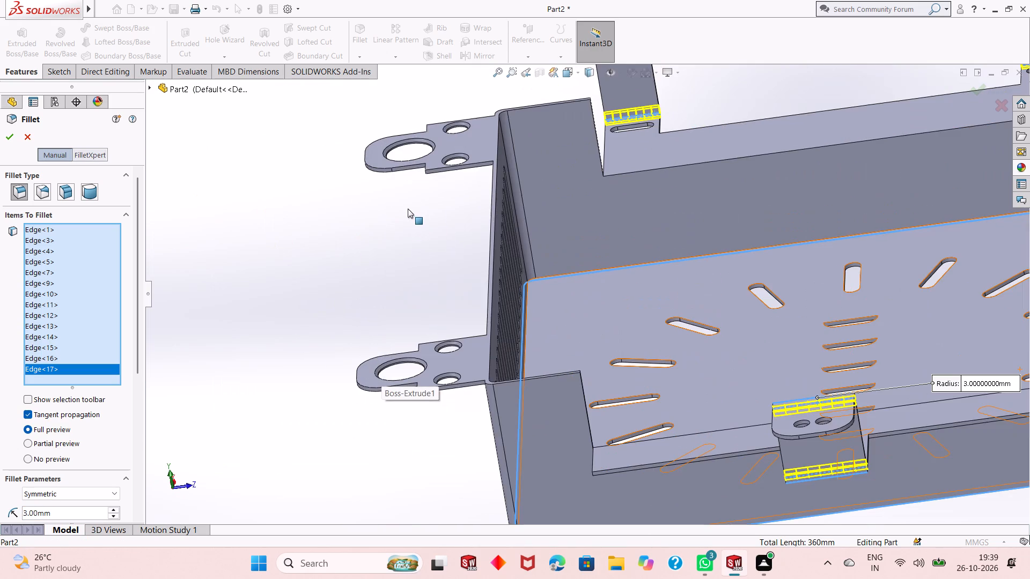
middle_click_drag(423, 413, 533, 267)
scroll(394, 418, "down", 6)
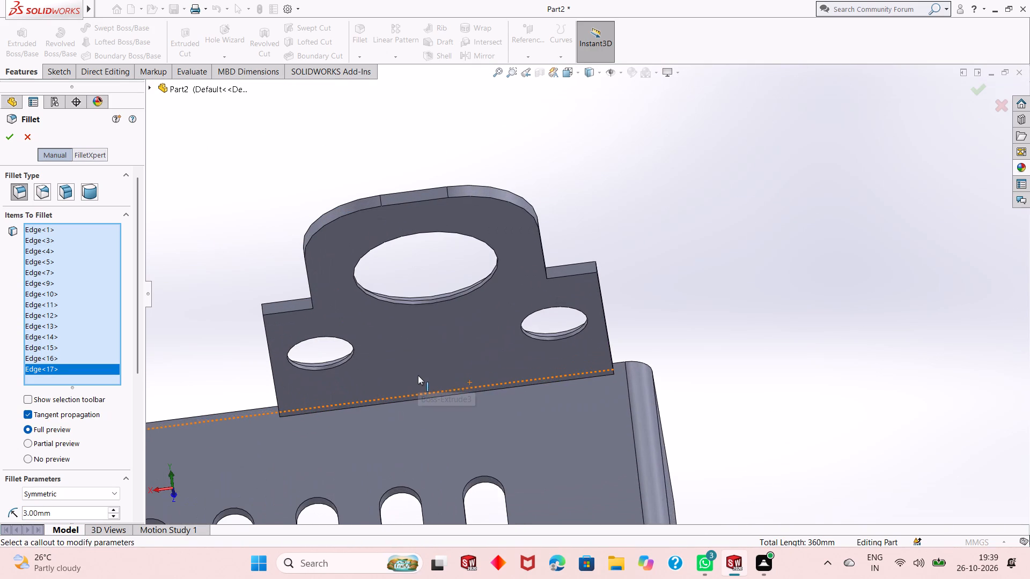
left_click(413, 399)
Add the opposite vented wall's other tab underside edge to the selection, removing mispicked tab faces, and apply the 3 mm fillet.
scroll(413, 398, "up", 2)
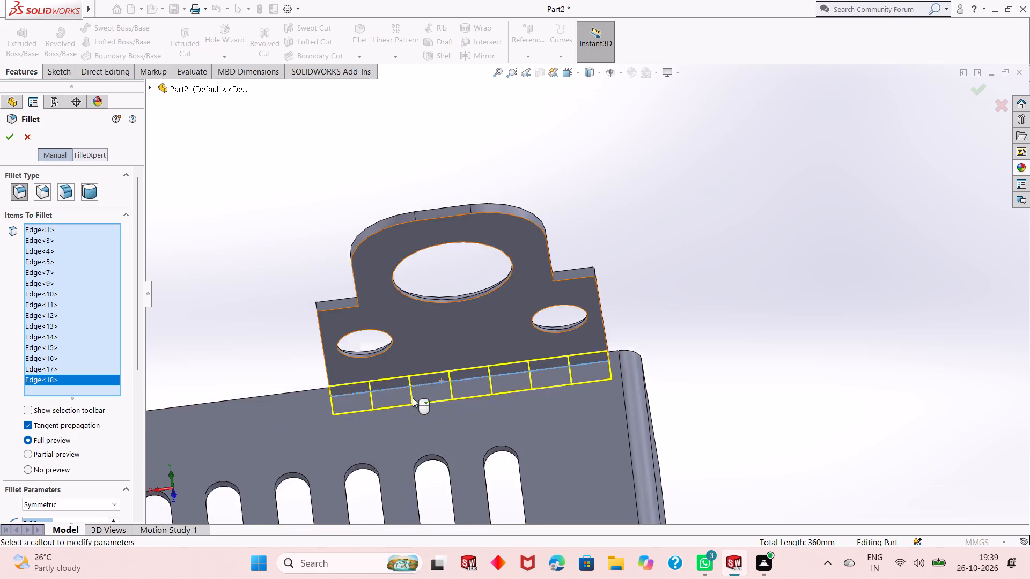
scroll(413, 398, "up", 8)
scroll(322, 333, "down", 8)
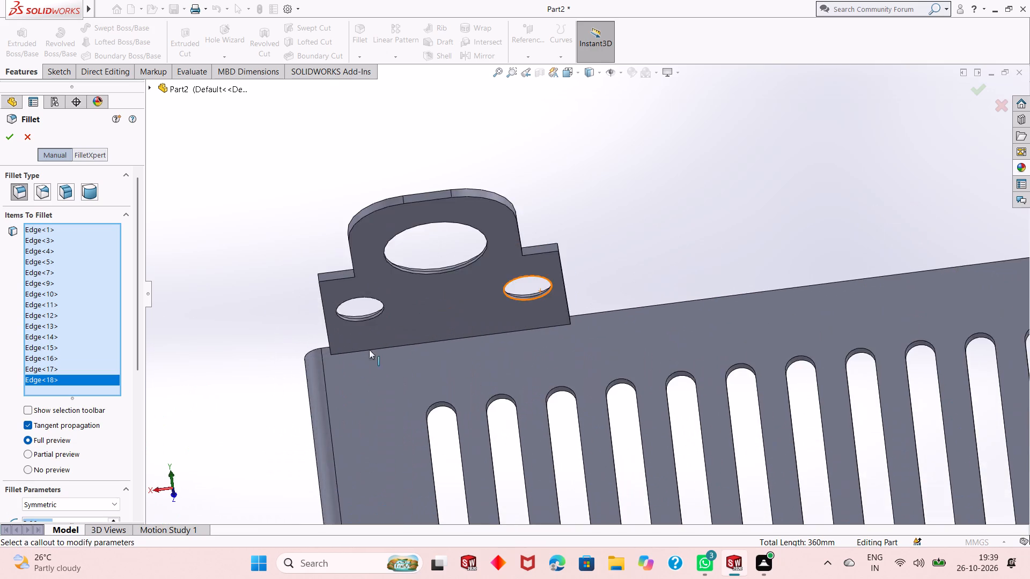
scroll(369, 350, "down", 6)
left_click(433, 344)
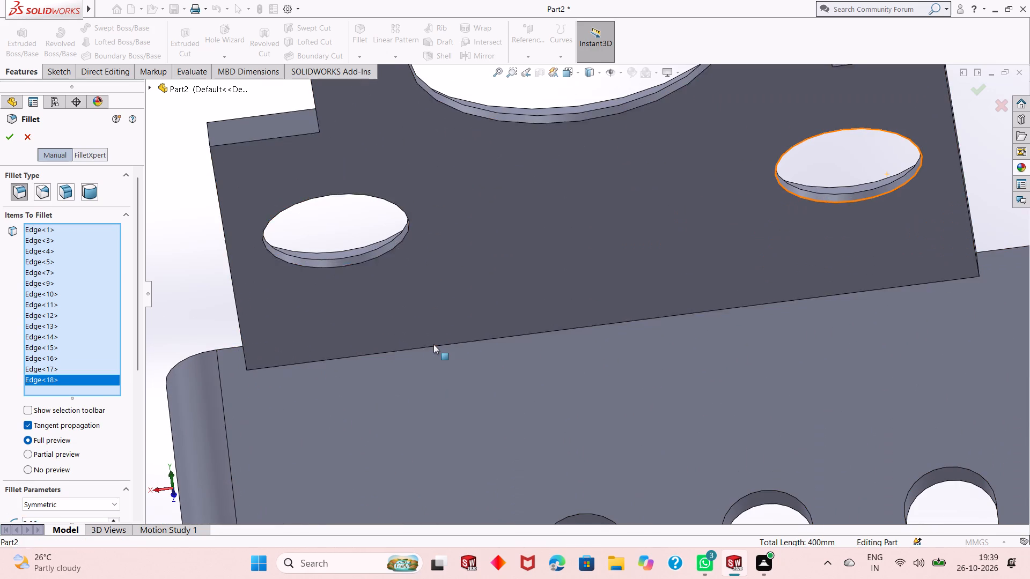
right_click(101, 391)
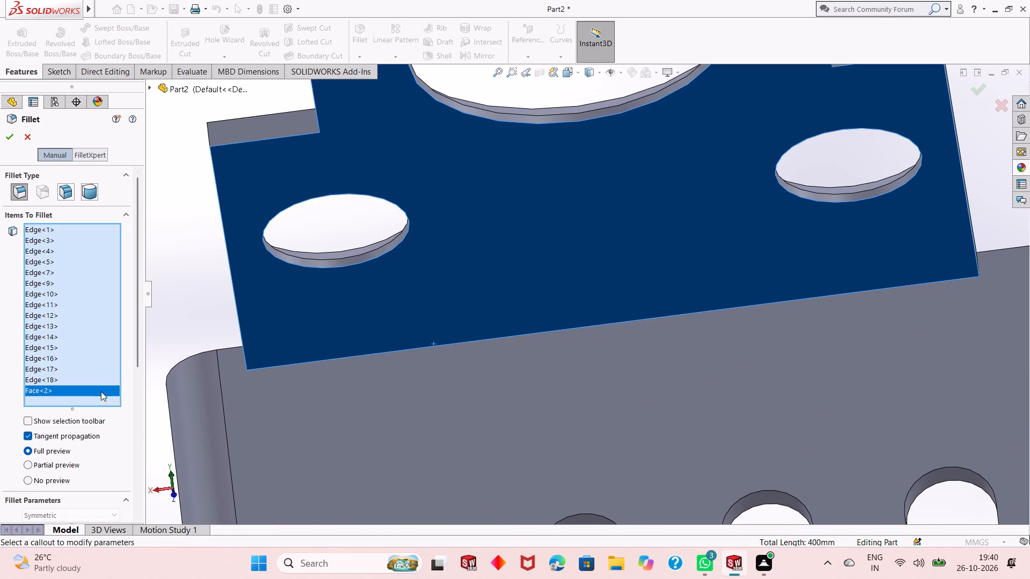
left_click(126, 413)
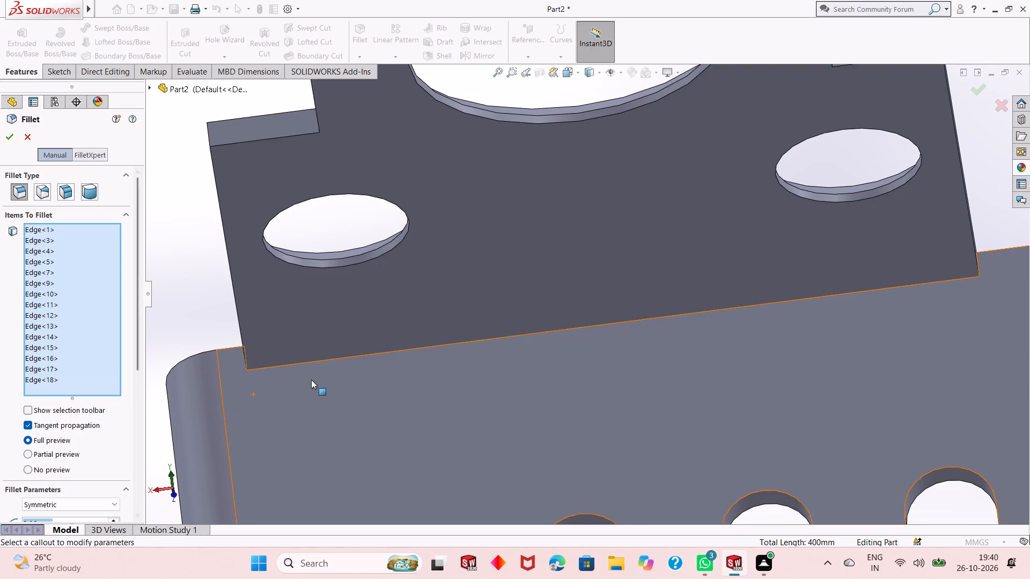
left_click(328, 358)
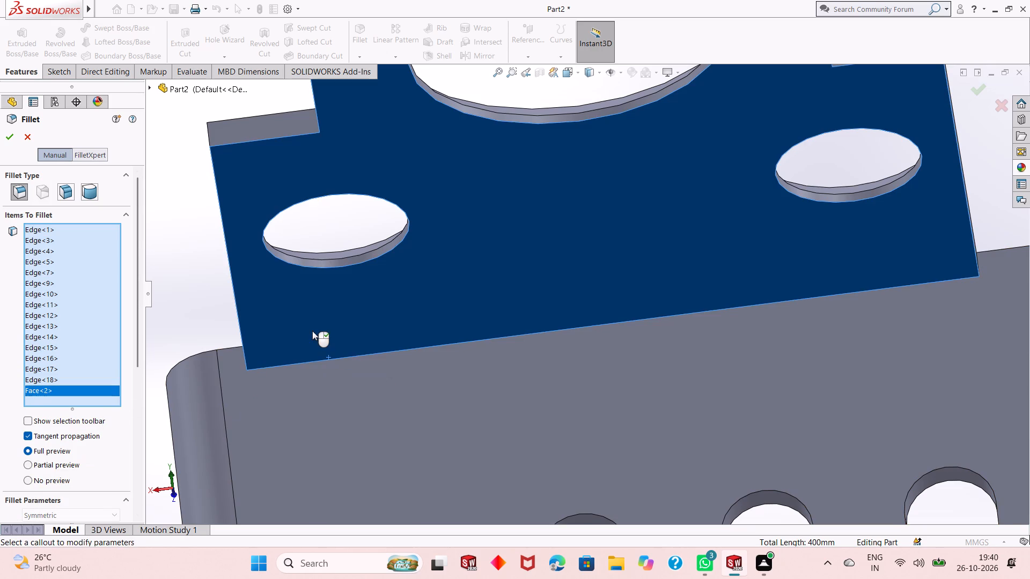
right_click(85, 390)
left_click(106, 414)
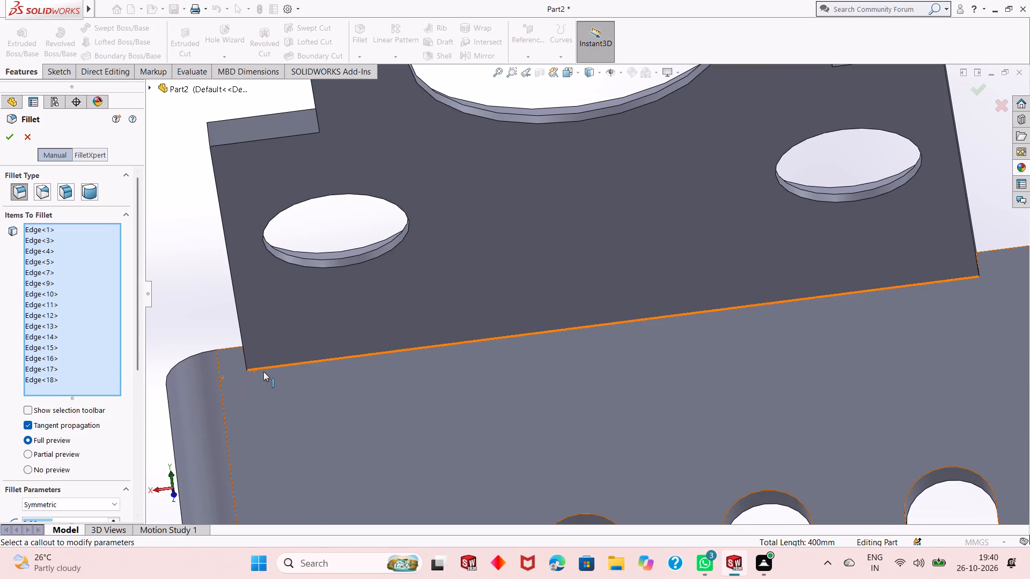
left_click(268, 366)
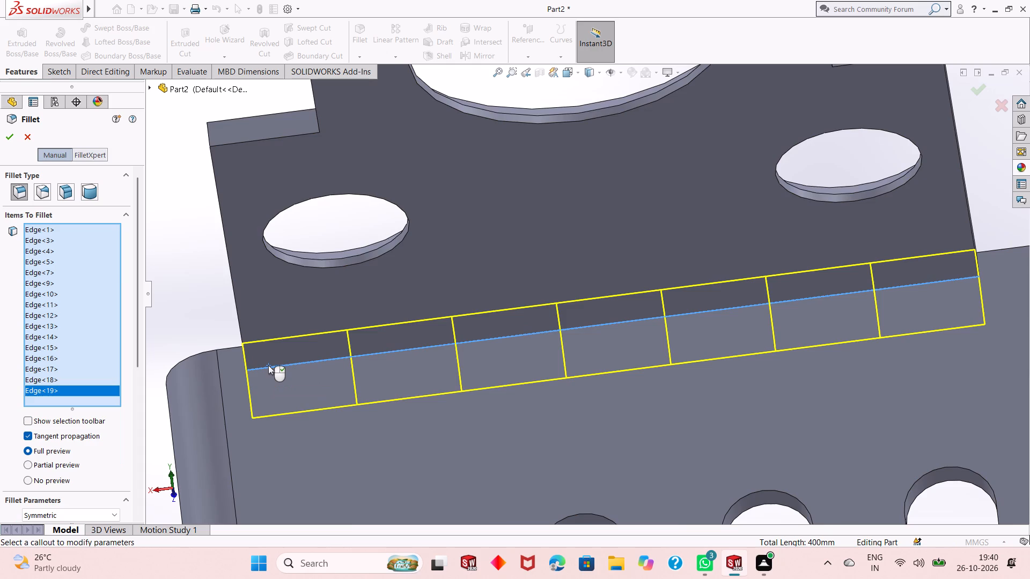
scroll(269, 365, "up", 8)
middle_click_drag(679, 242, 633, 300)
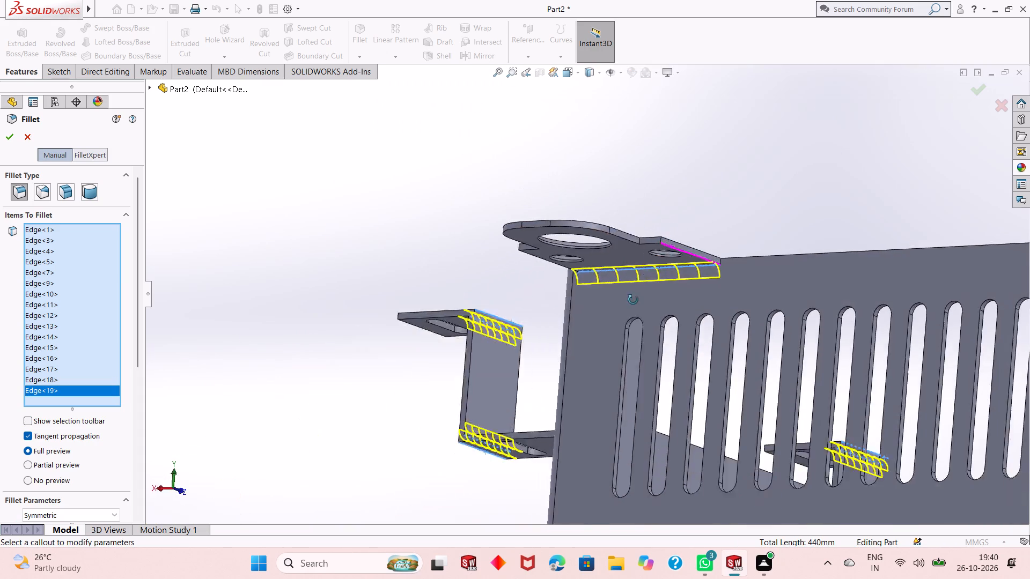
middle_click_drag(633, 300, 571, 369)
scroll(739, 255, "up", 2)
scroll(767, 212, "down", 3)
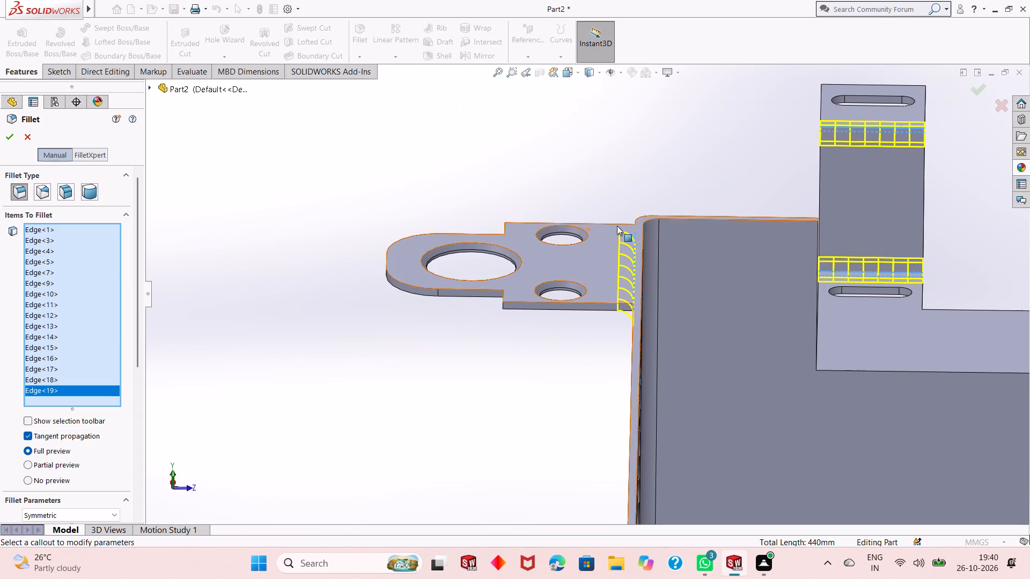
scroll(644, 224, "down", 2)
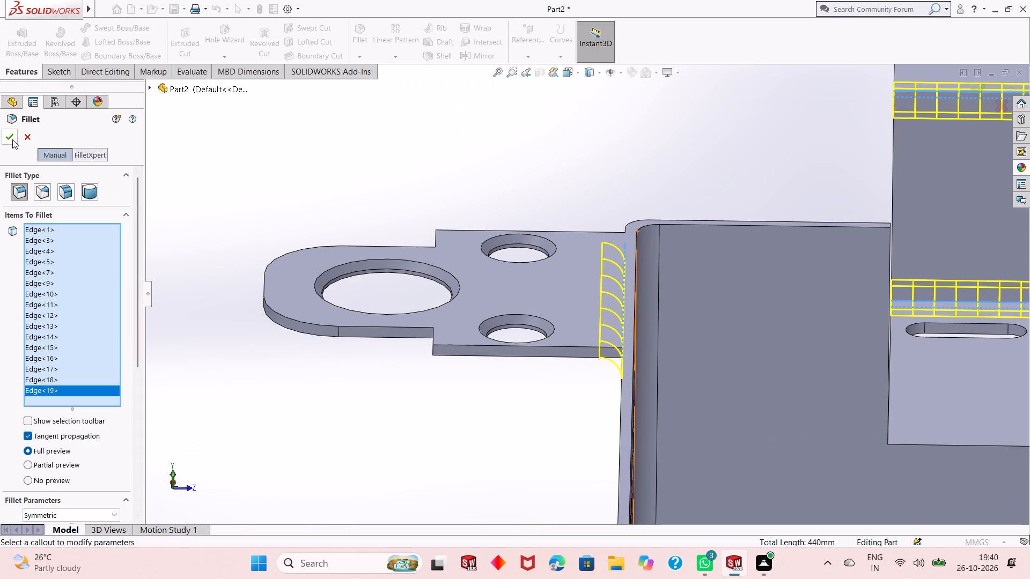
left_click(12, 139)
Examine the whole enclosure and the filleted bends of its mounting arms and three-hole tabs.
scroll(562, 295, "up", 2)
scroll(602, 350, "up", 2)
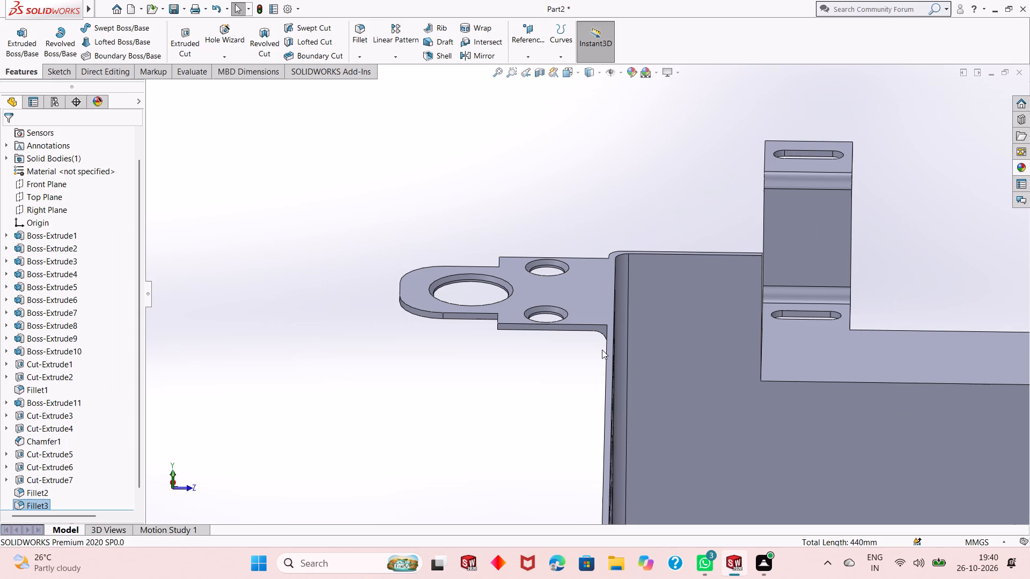
scroll(602, 350, "up", 2)
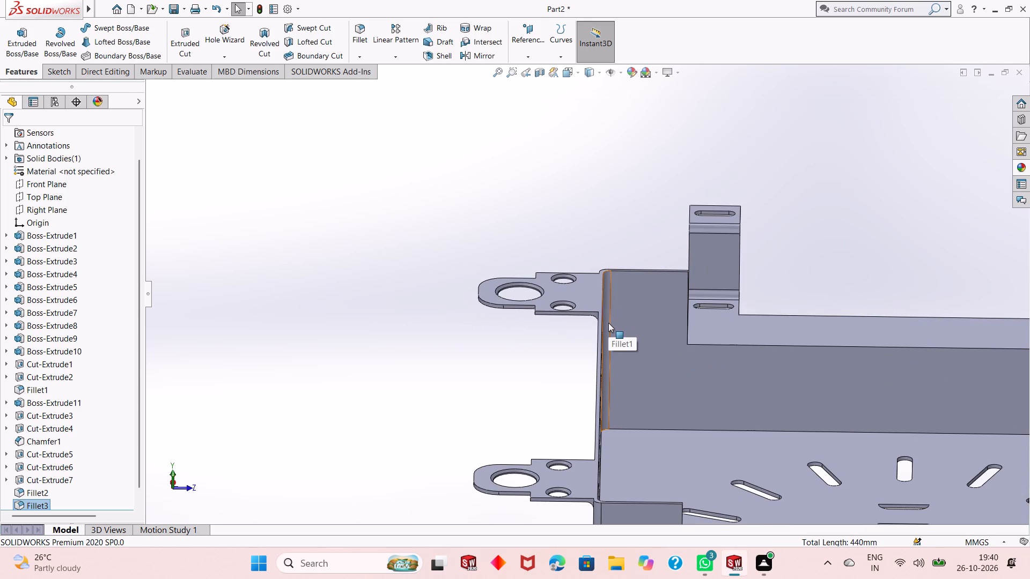
scroll(597, 484, "up", 3)
scroll(643, 404, "up", 2)
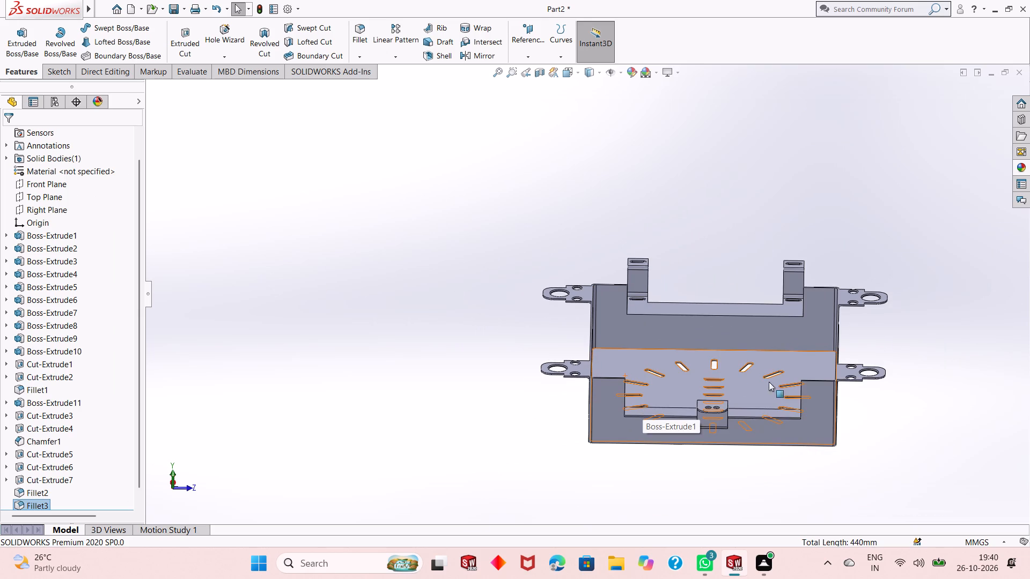
middle_click_drag(850, 430, 728, 443)
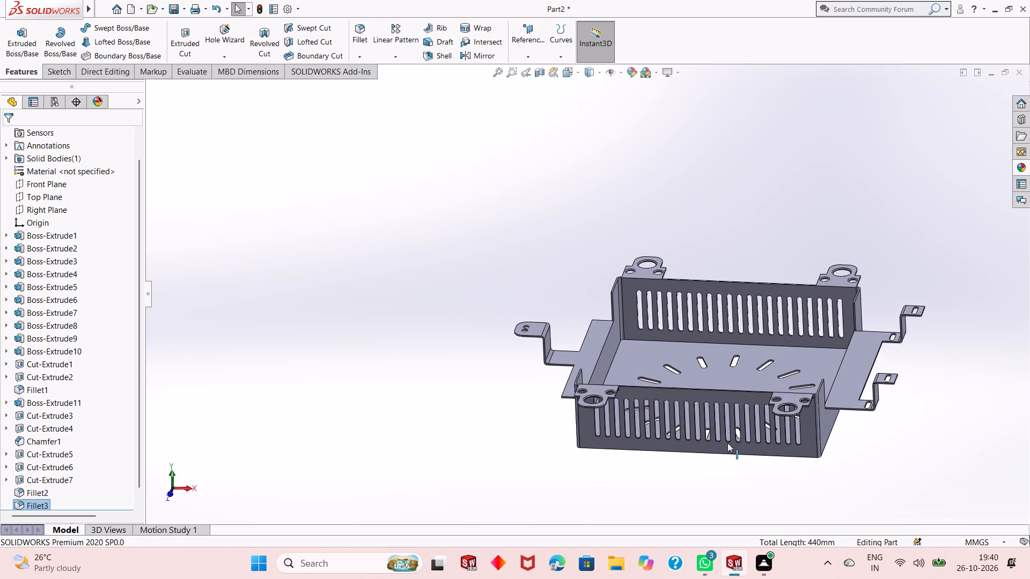
scroll(921, 322, "down", 4)
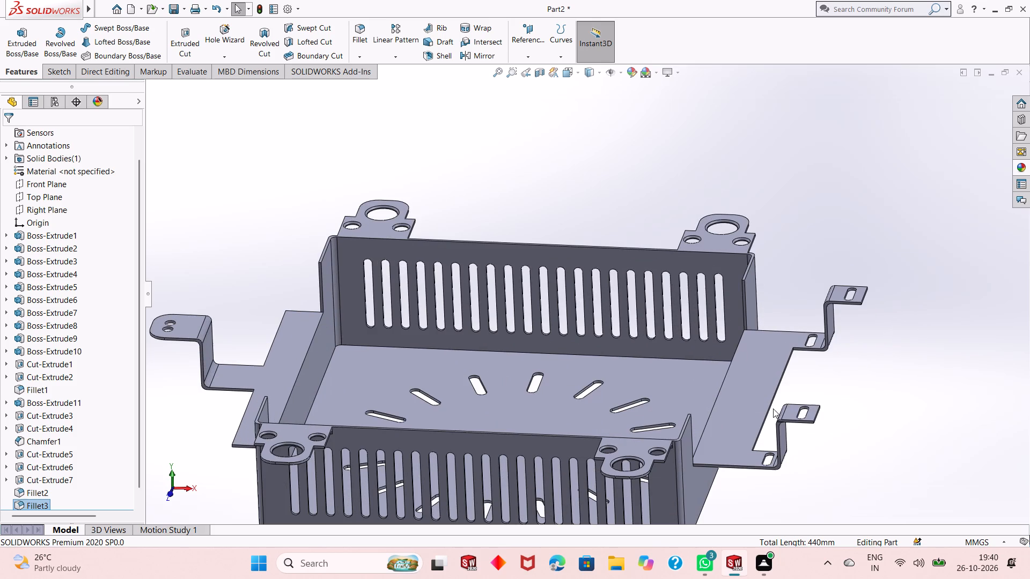
scroll(773, 409, "up", 1)
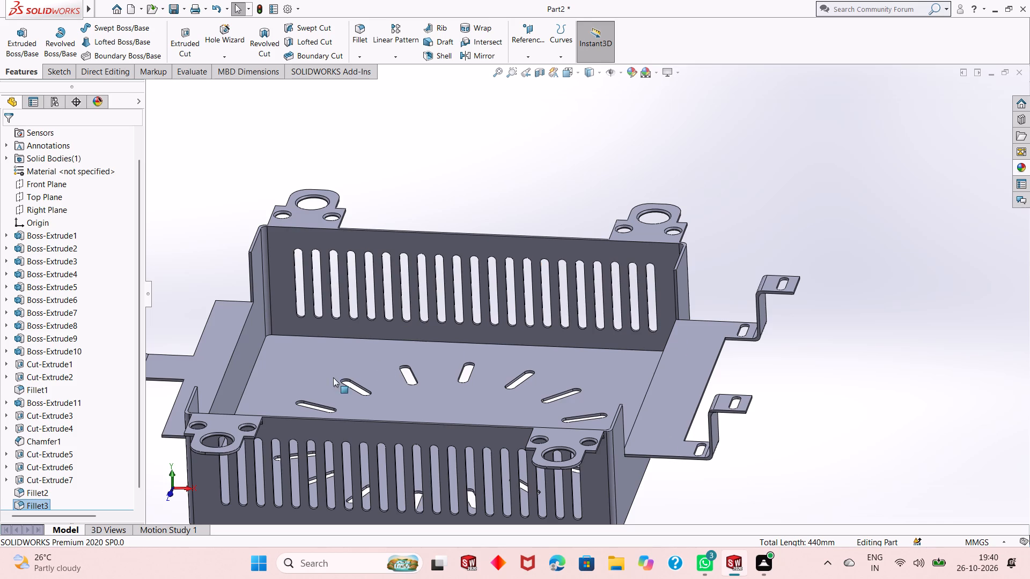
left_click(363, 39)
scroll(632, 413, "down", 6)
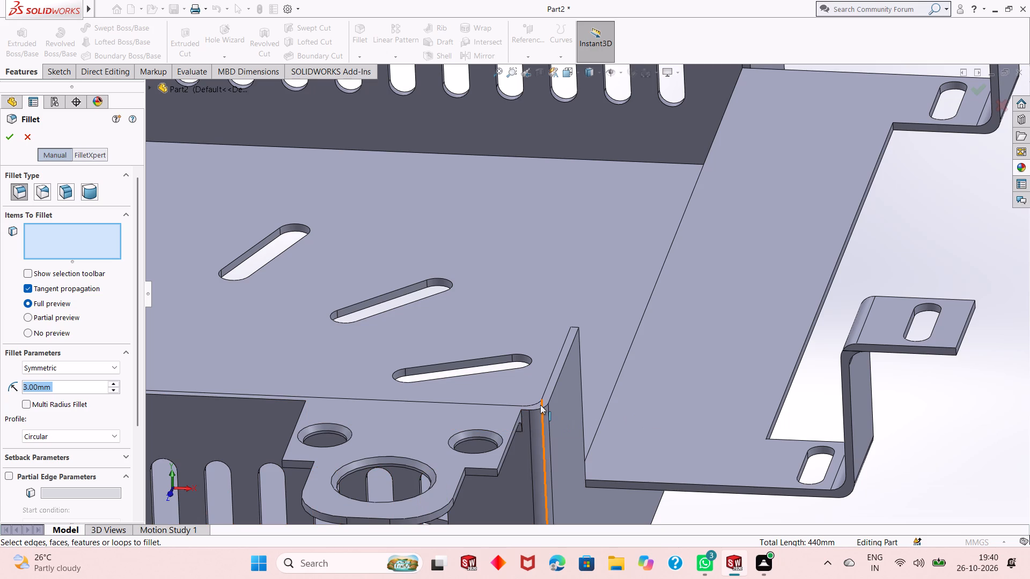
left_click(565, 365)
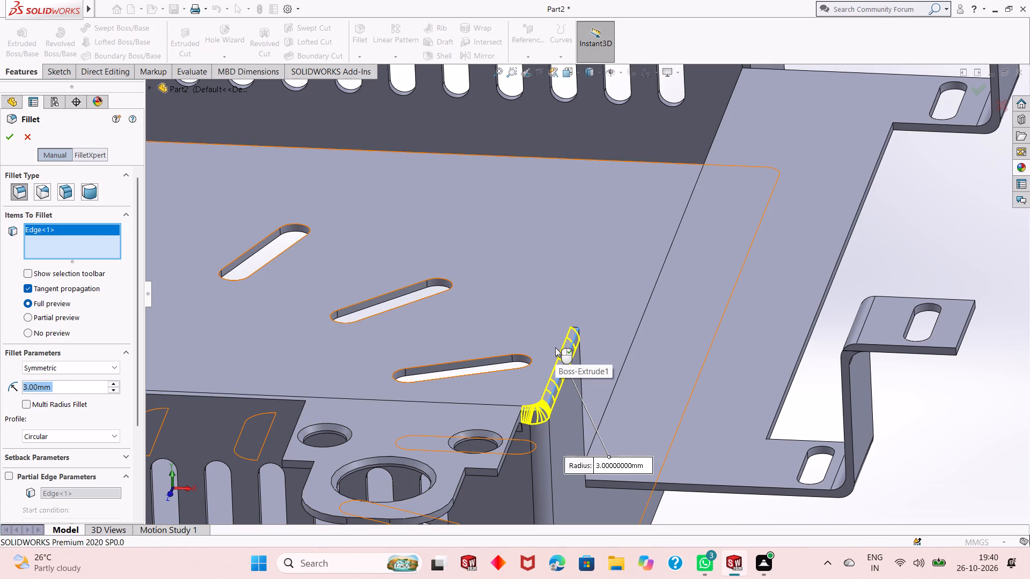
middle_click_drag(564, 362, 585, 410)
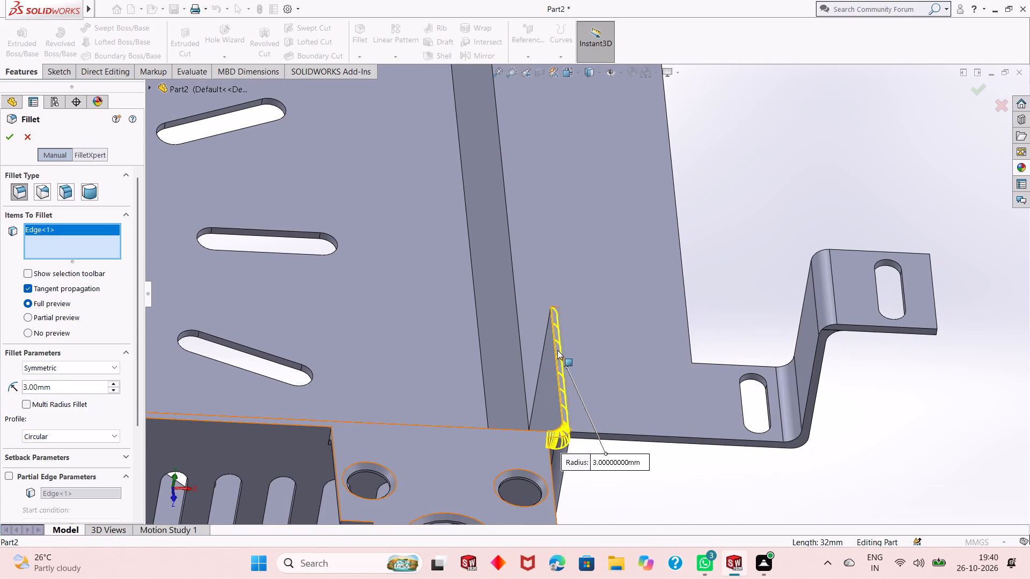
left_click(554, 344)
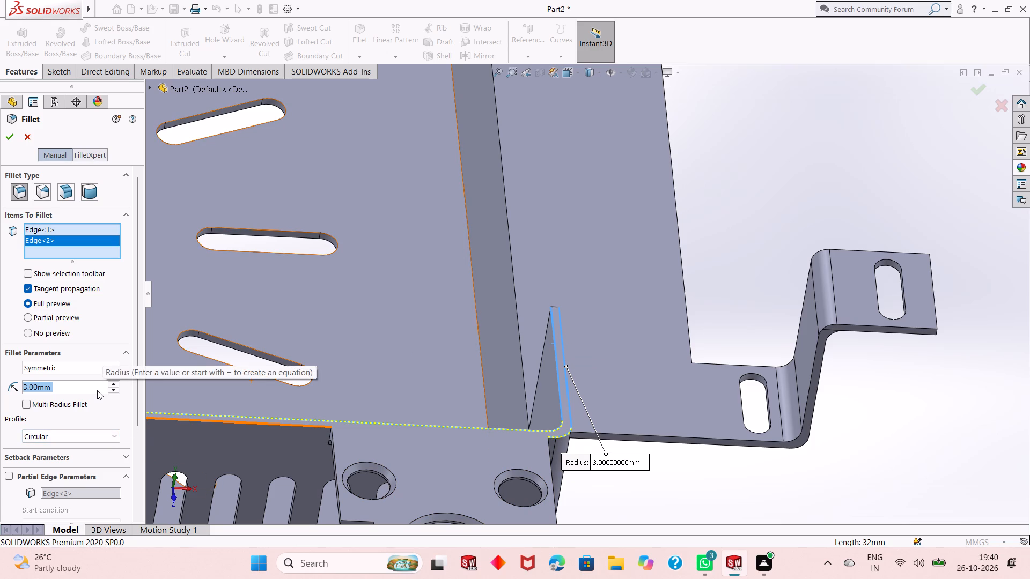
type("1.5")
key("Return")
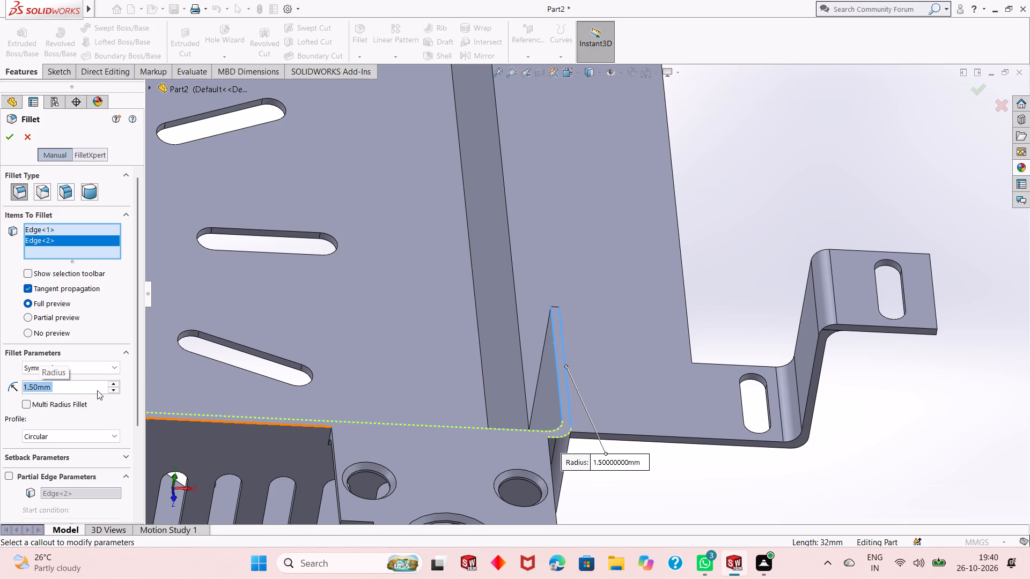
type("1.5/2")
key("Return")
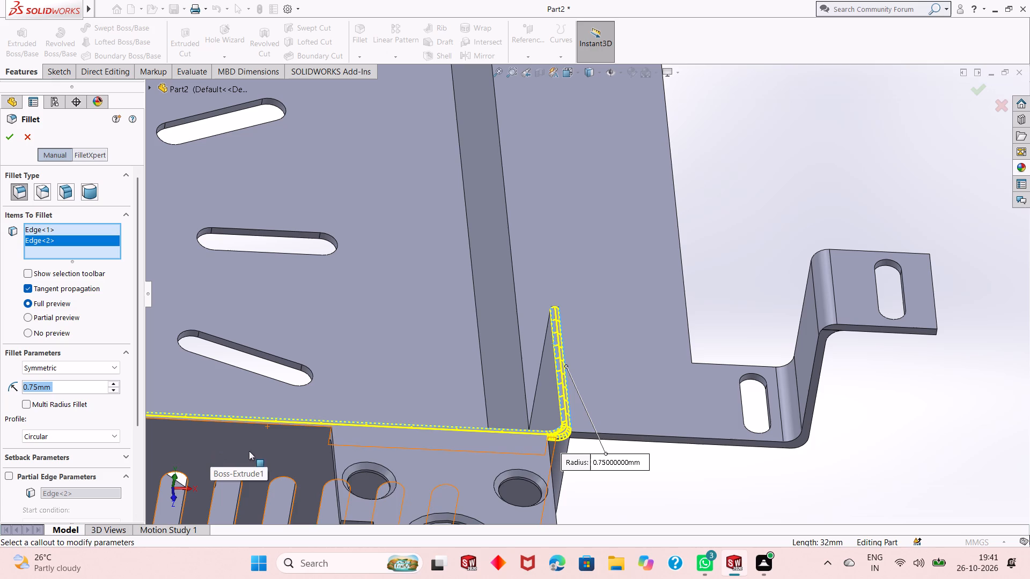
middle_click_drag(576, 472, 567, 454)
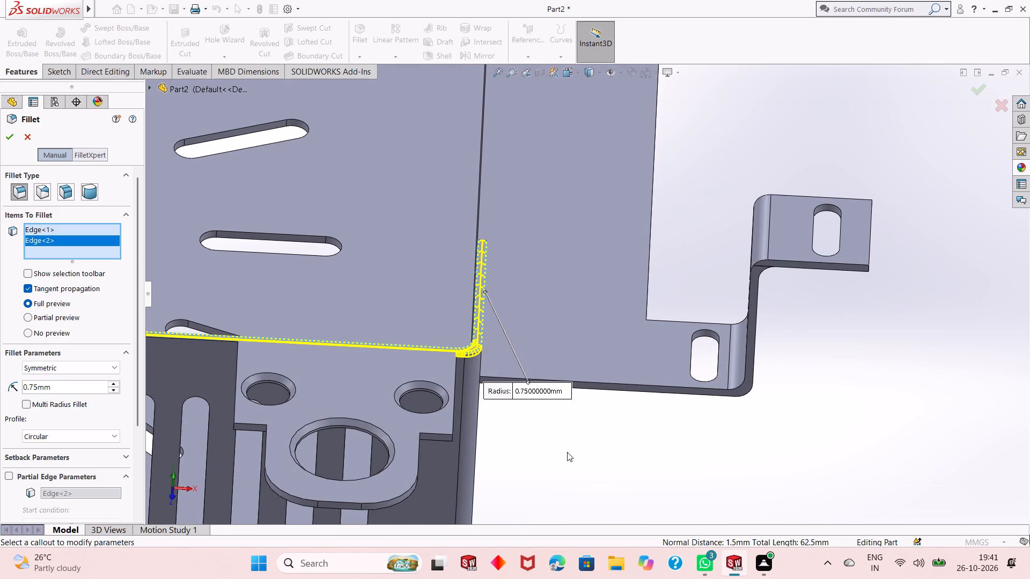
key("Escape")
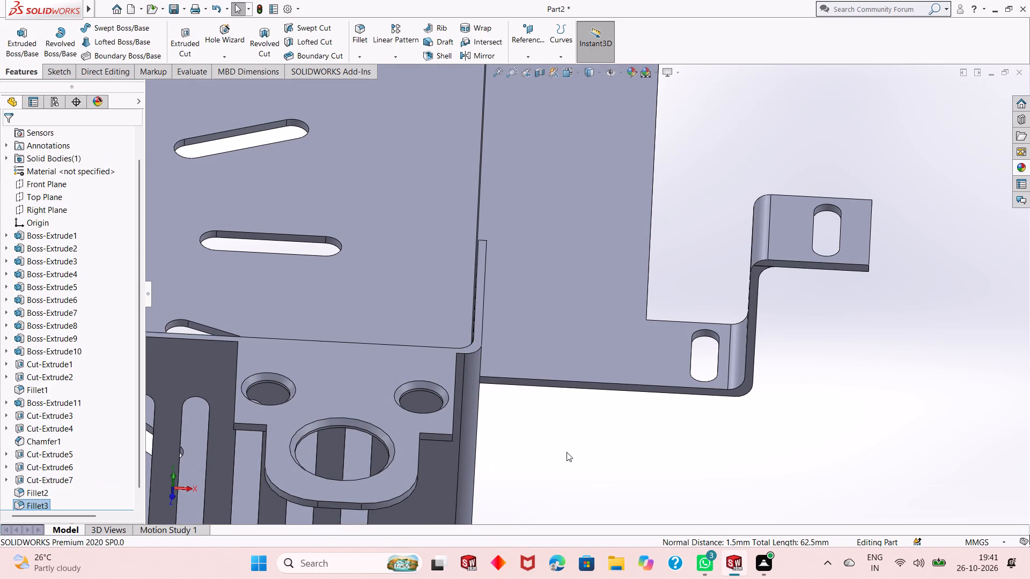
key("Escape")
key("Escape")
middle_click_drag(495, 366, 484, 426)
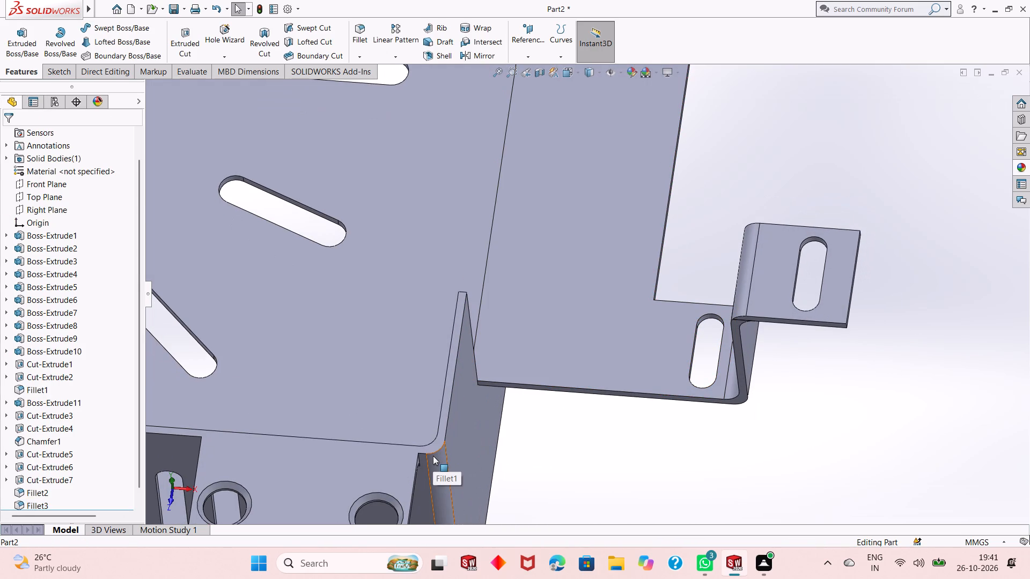
Start a sketch on the wall-and-tab face at the enclosure's rounded corner and draw a 1.5 mm vertical line across the wall thickness at the tab edge.
left_click(435, 446)
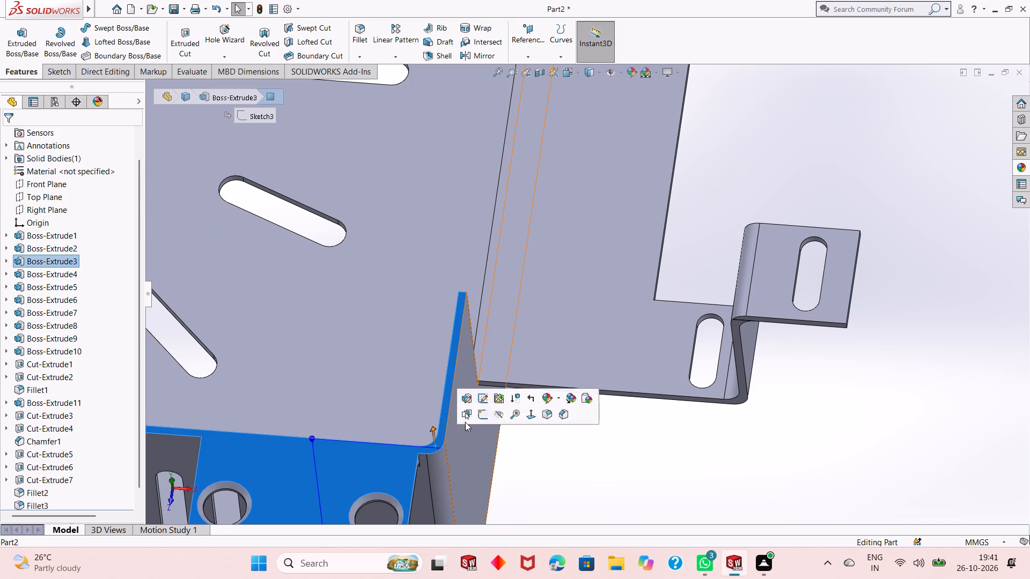
left_click(481, 414)
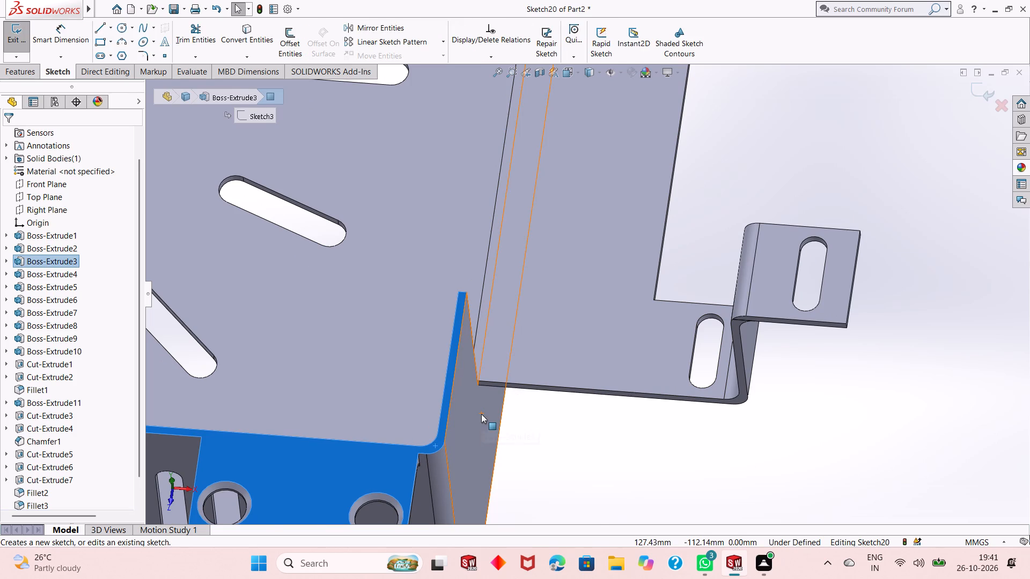
key("ctrl+8")
key("Escape")
key("Escape")
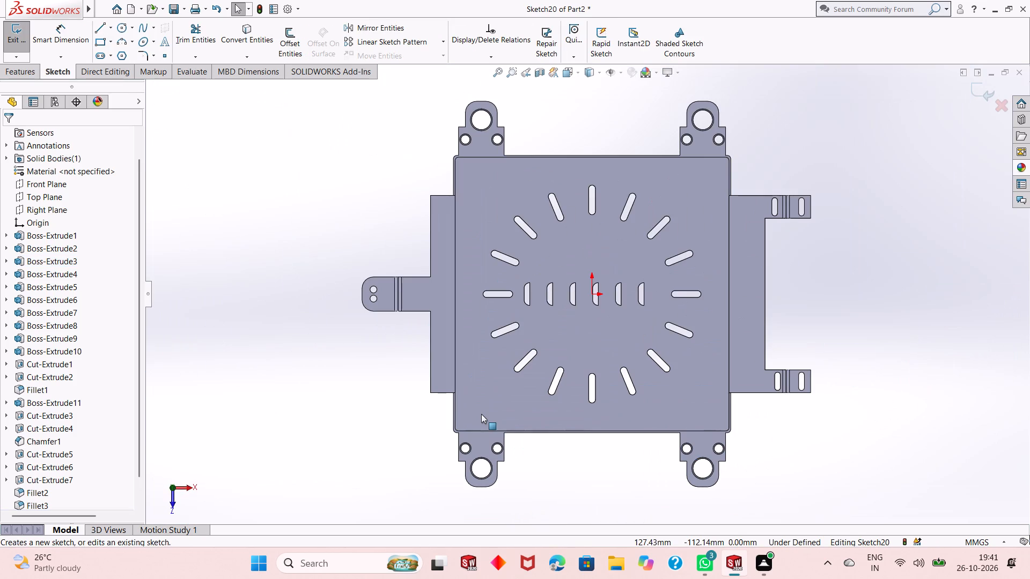
key("Escape")
scroll(683, 422, "down", 10)
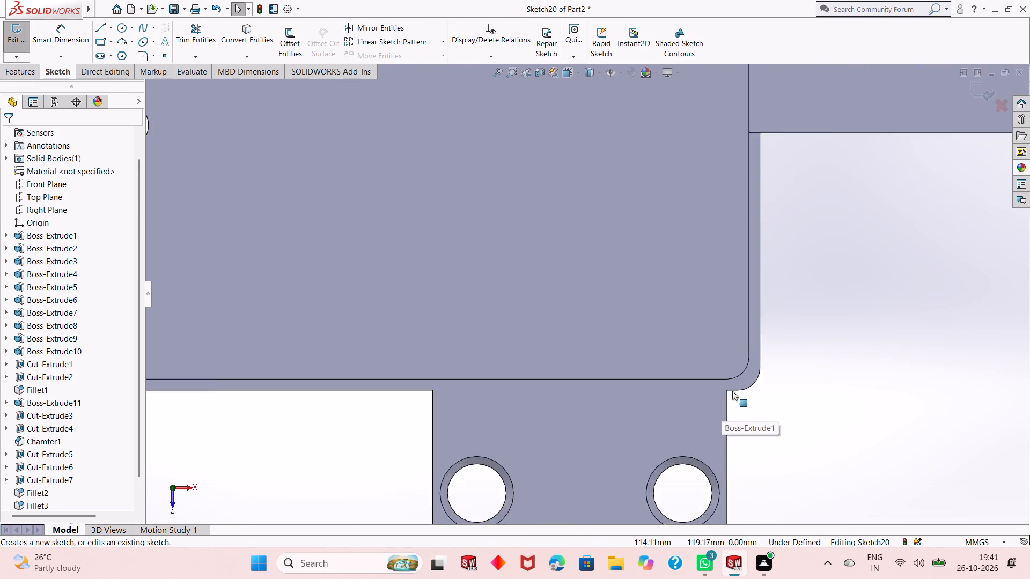
scroll(732, 391, "down", 5)
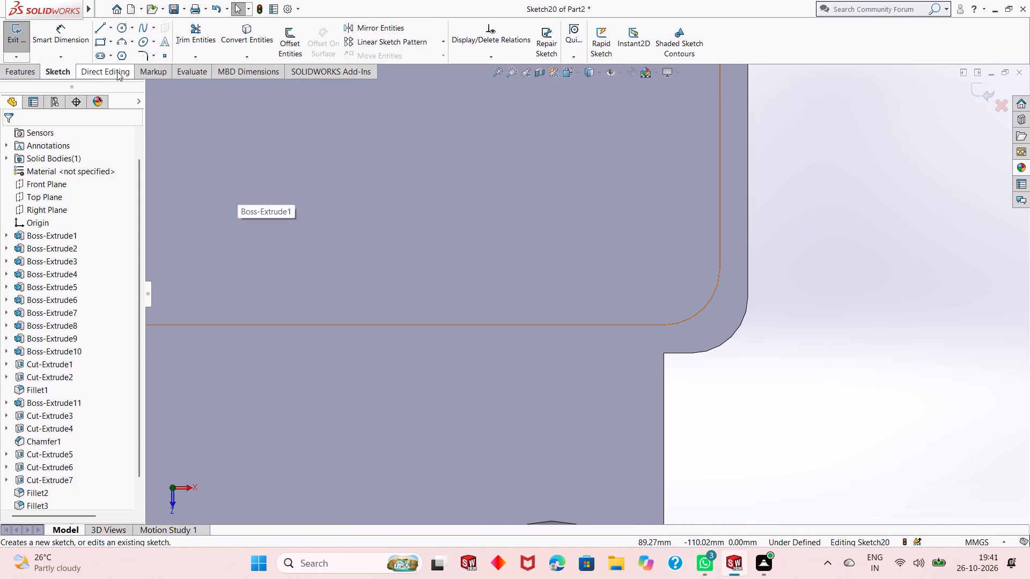
left_click(99, 34)
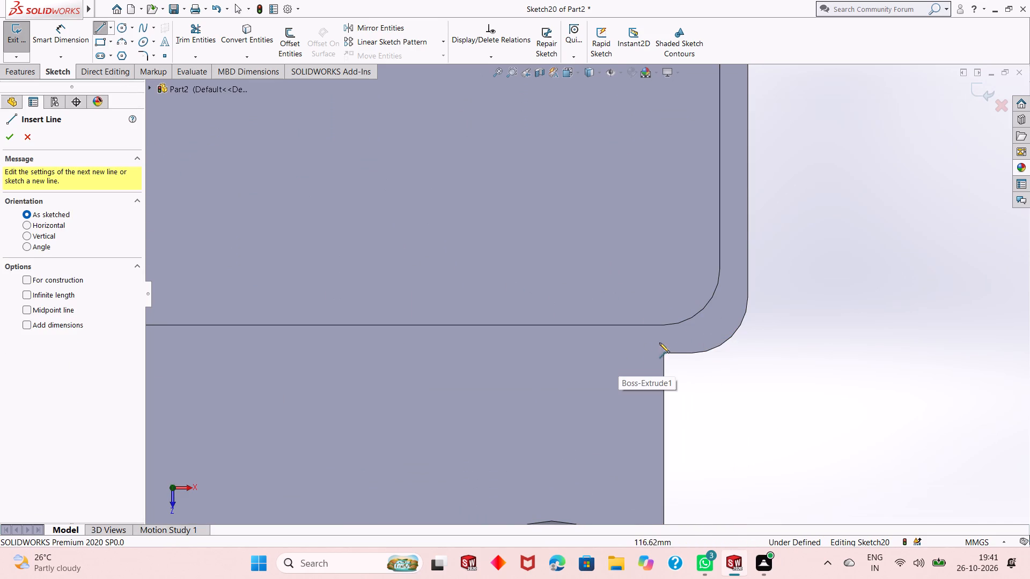
left_click(663, 352)
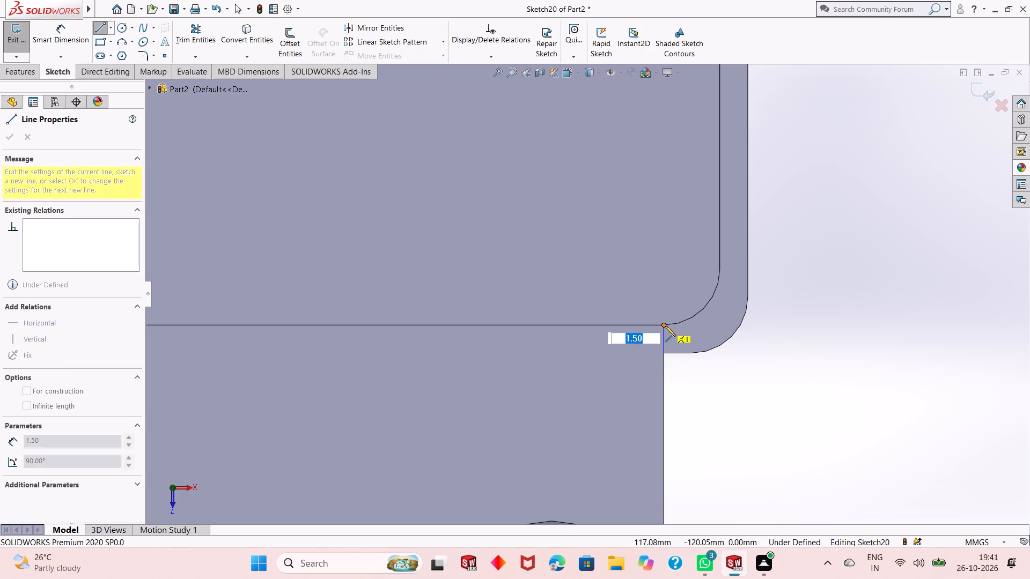
left_click(665, 326)
key("Escape")
key("Escape")
key("Escape")
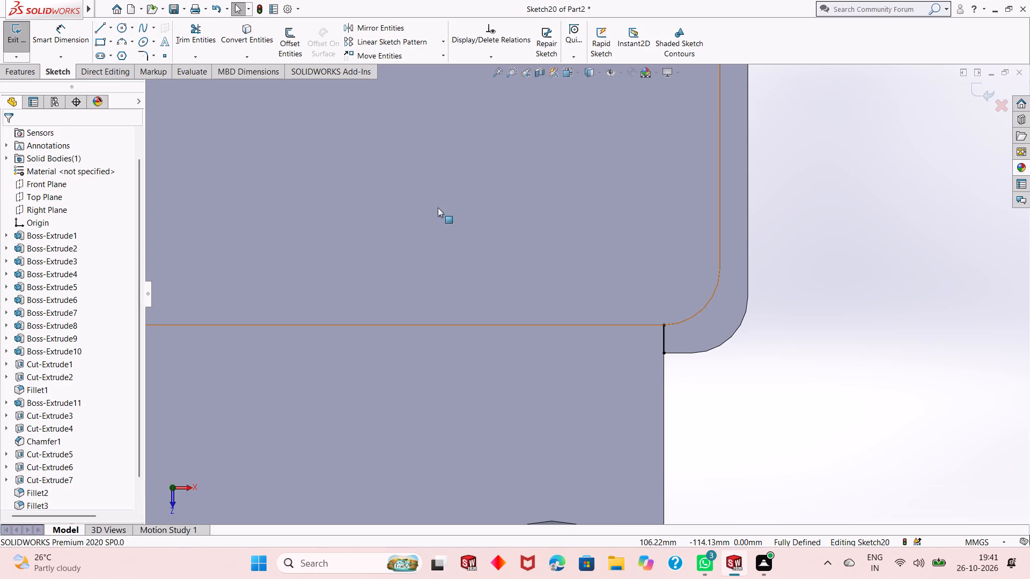
Draw a horizontal line about 1.9 mm long from the start of the outer corner curve to the inner corner curve.
left_click(100, 24)
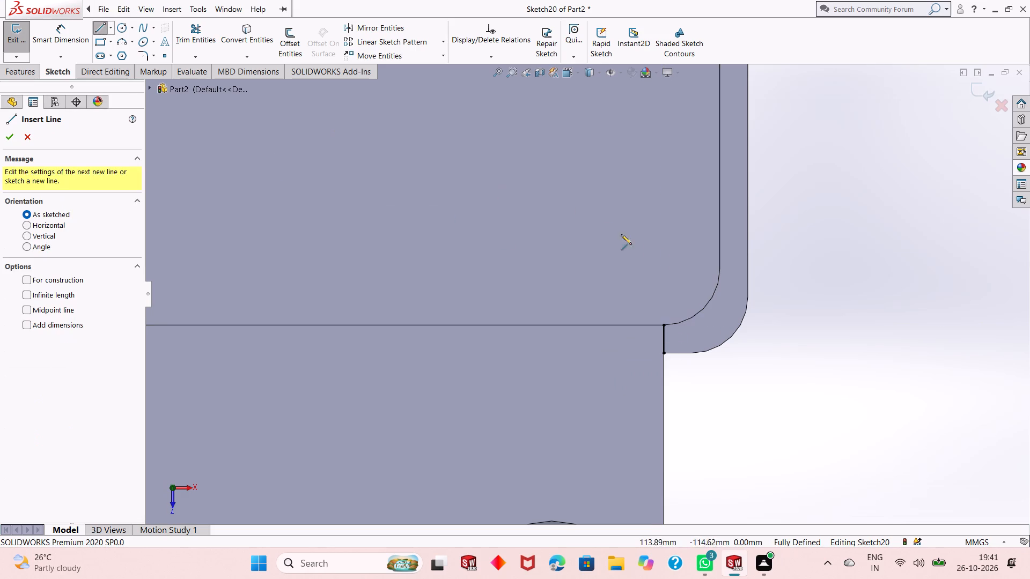
left_click(747, 298)
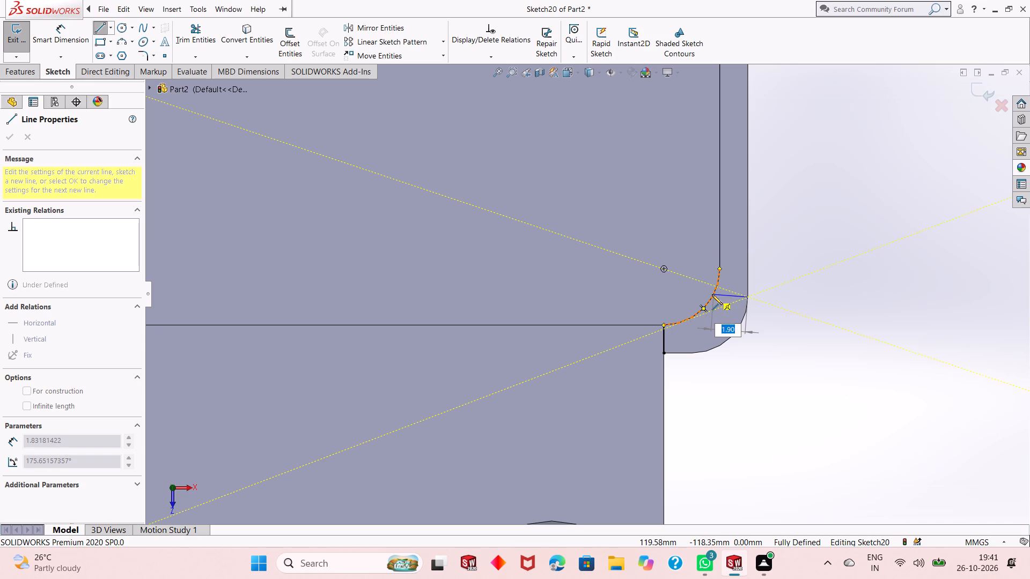
left_click(712, 295)
key("Escape")
key("Escape")
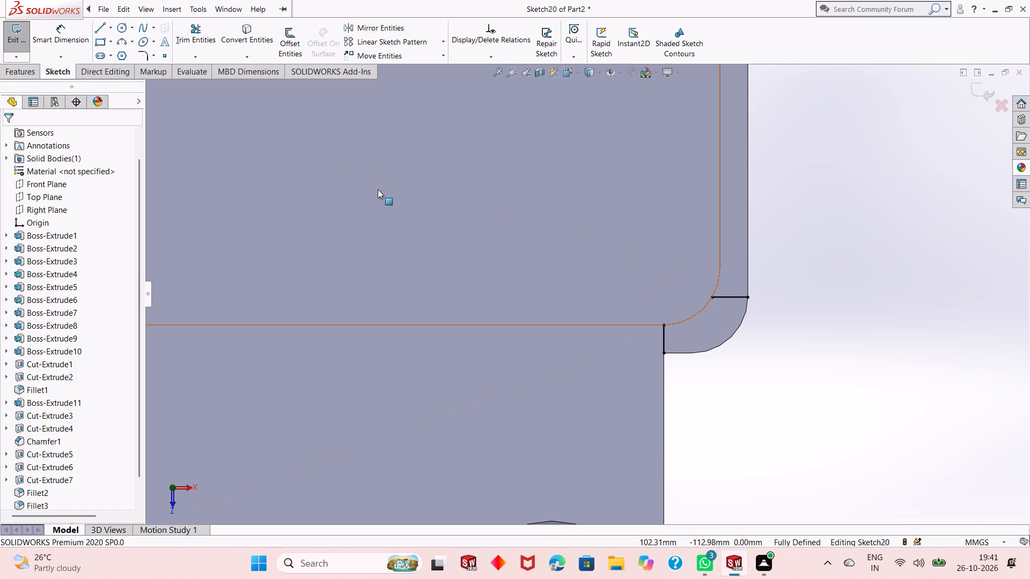
Trace the inner corner curve with a 3 mm radius three-point arc joining the inner ends of the two lines.
left_click(117, 42)
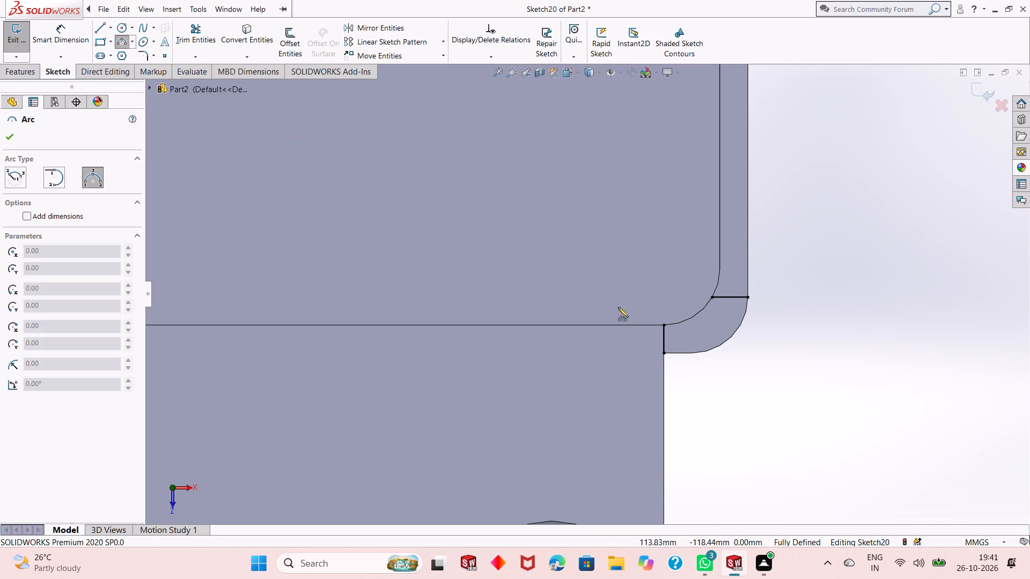
left_click(667, 323)
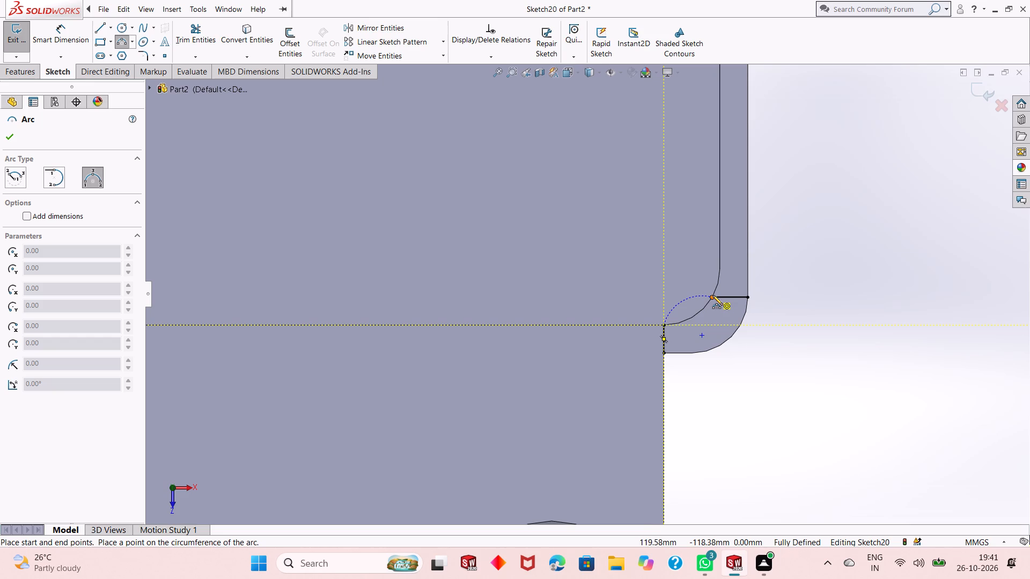
left_click(712, 295)
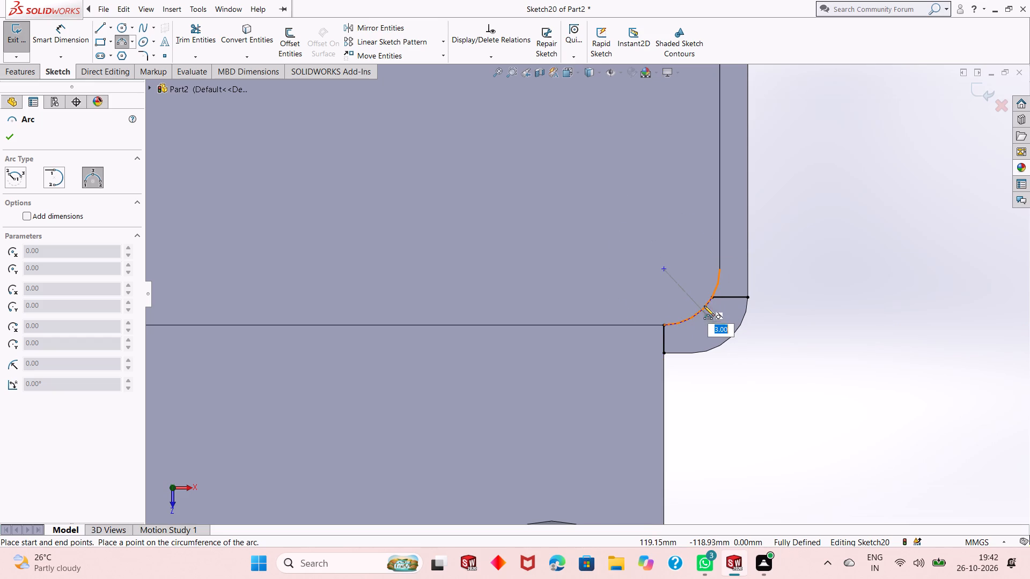
left_click(700, 314)
key("Escape")
key("Escape")
key("Escape")
key("Escape")
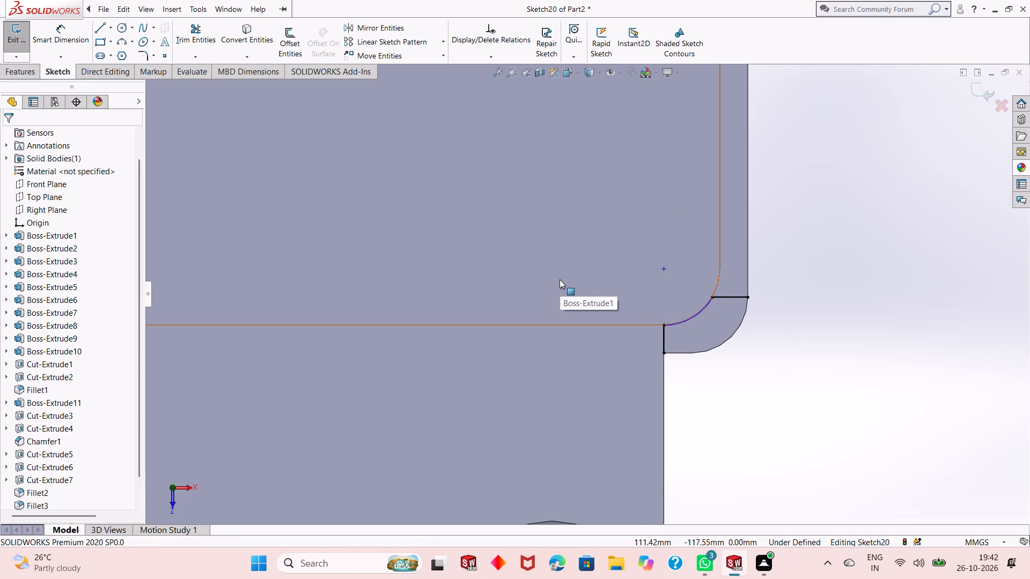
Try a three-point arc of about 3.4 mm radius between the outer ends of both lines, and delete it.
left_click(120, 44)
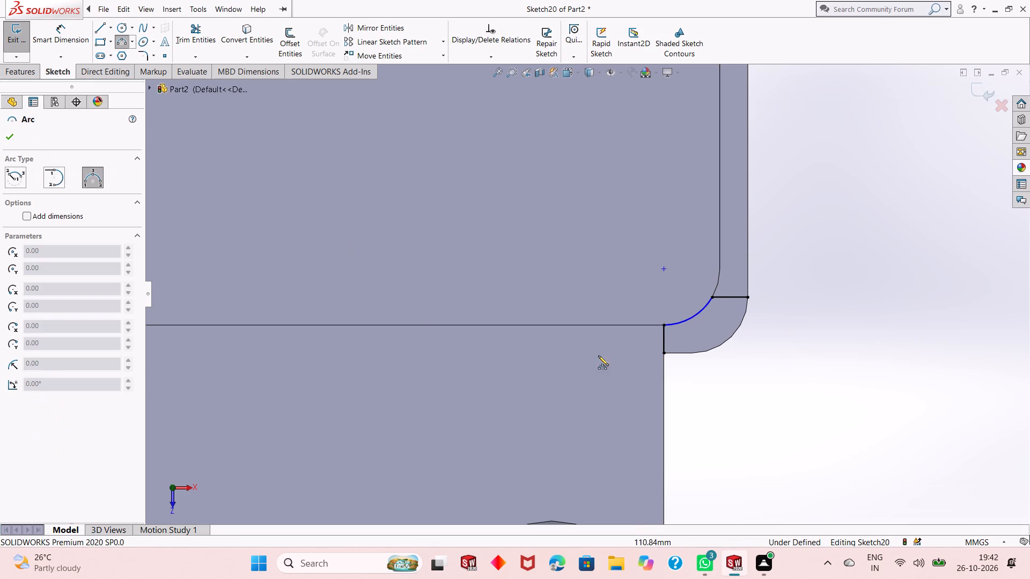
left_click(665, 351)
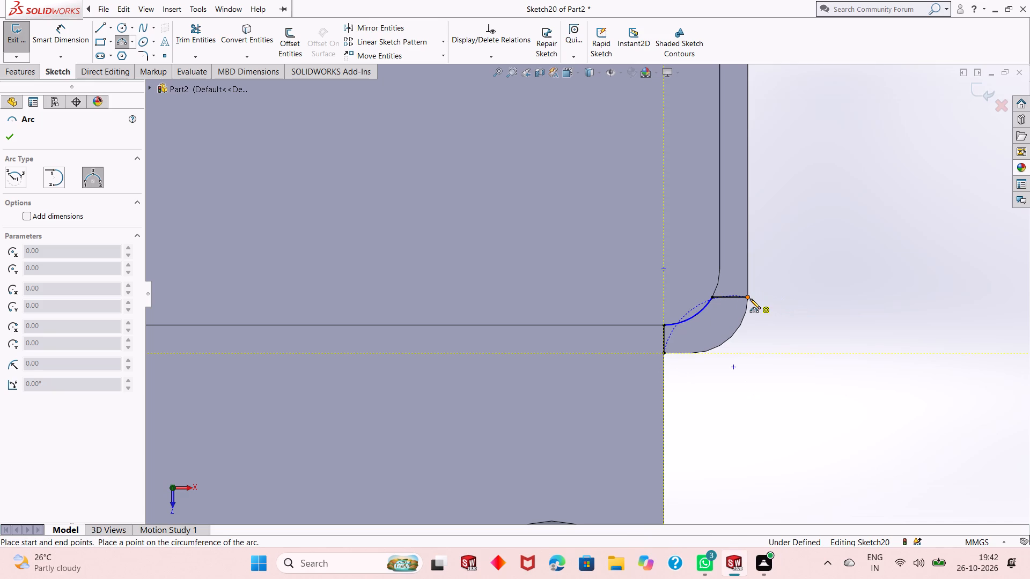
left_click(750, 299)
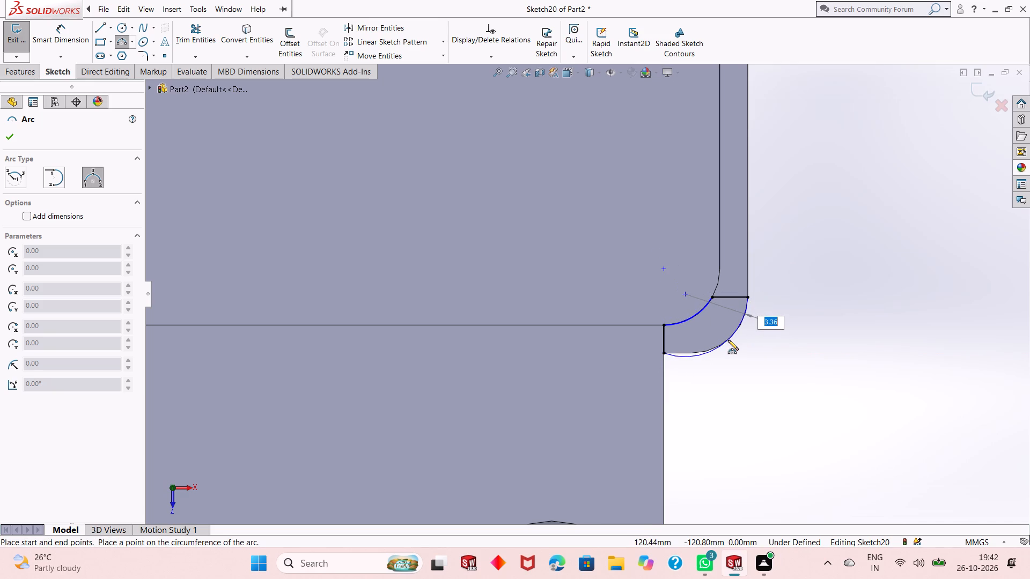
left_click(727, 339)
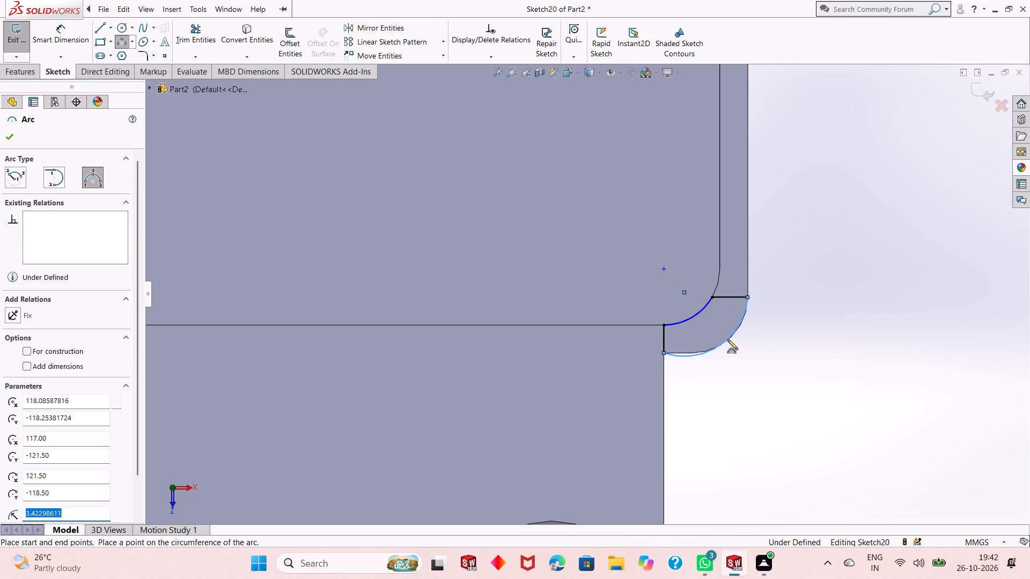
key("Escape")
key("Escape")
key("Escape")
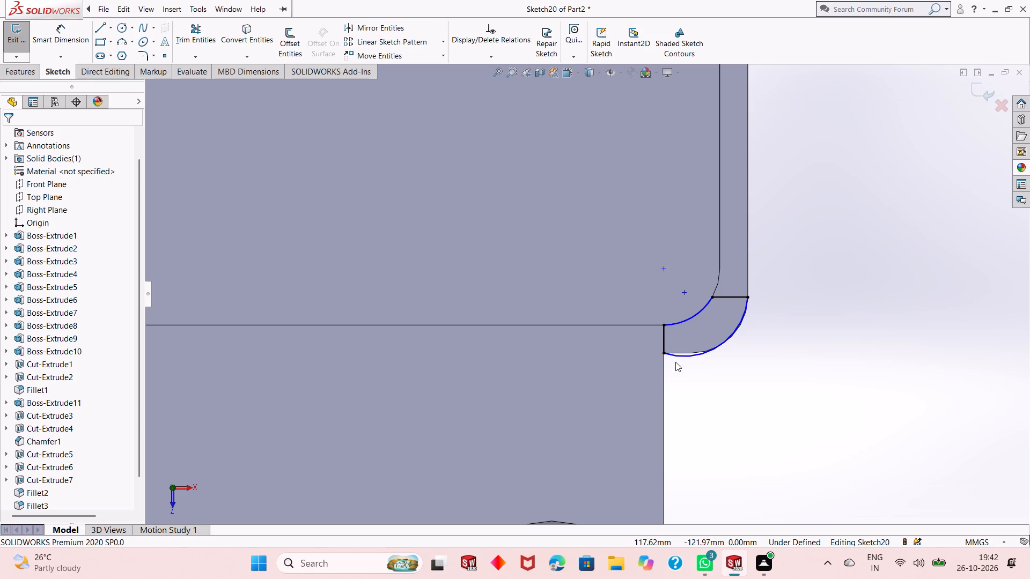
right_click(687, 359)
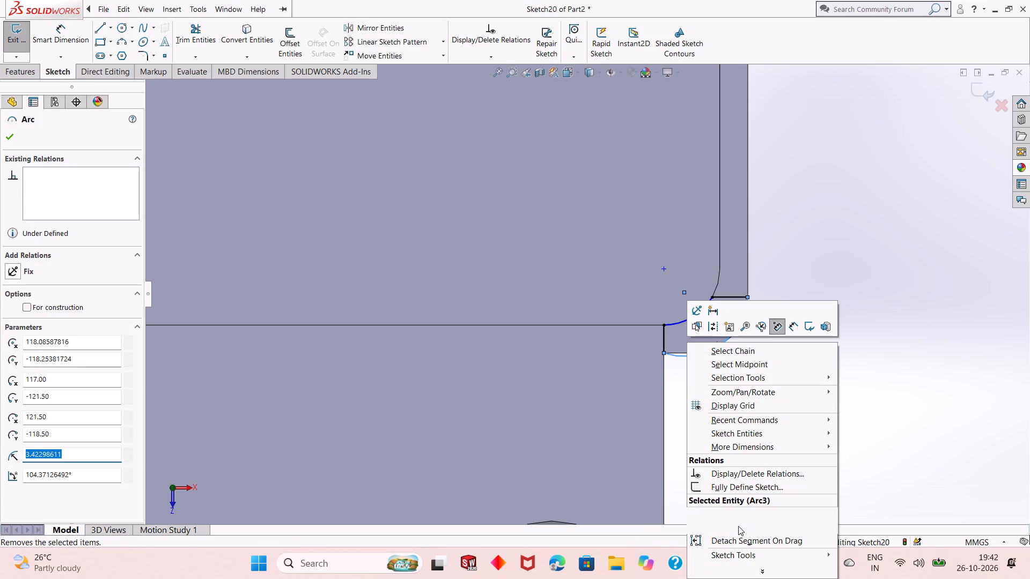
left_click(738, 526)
Trace the outer corner curve with a 3 mm radius three-point arc from the horizontal line's outer end to the curve's lower tangent point.
left_click(116, 37)
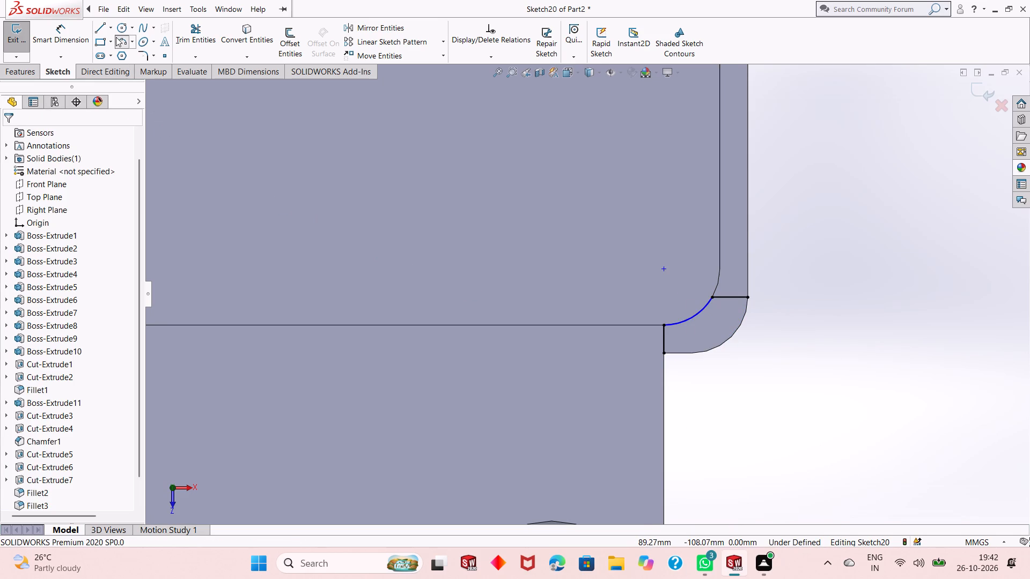
left_click(750, 299)
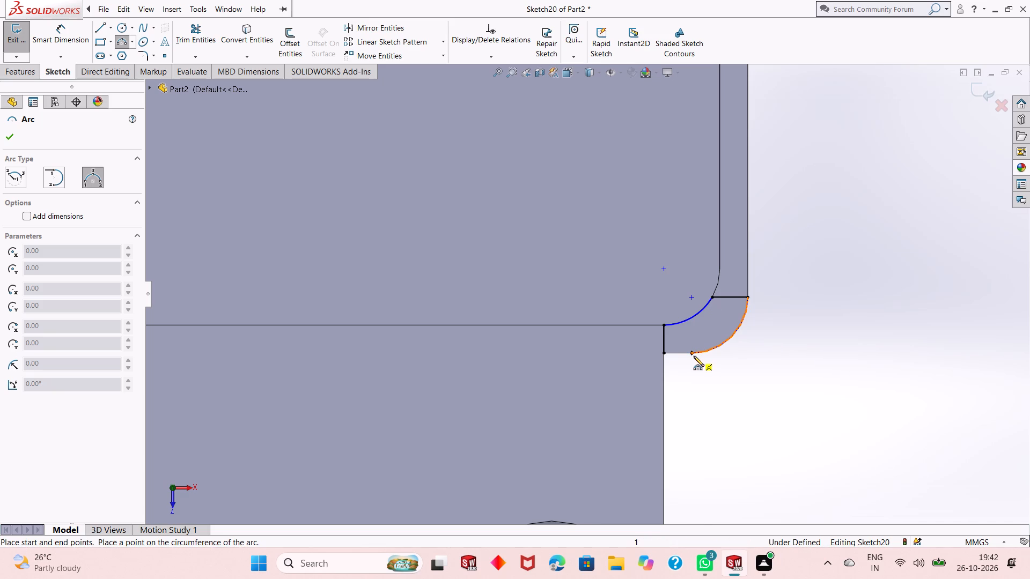
left_click(694, 356)
left_click(714, 350)
key("Escape")
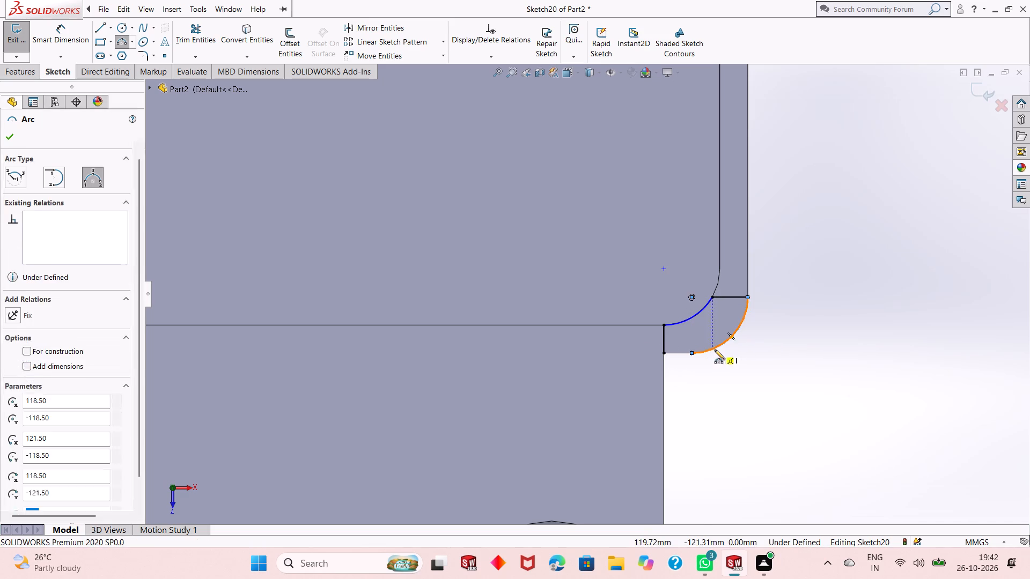
key("Escape")
key("Escape")
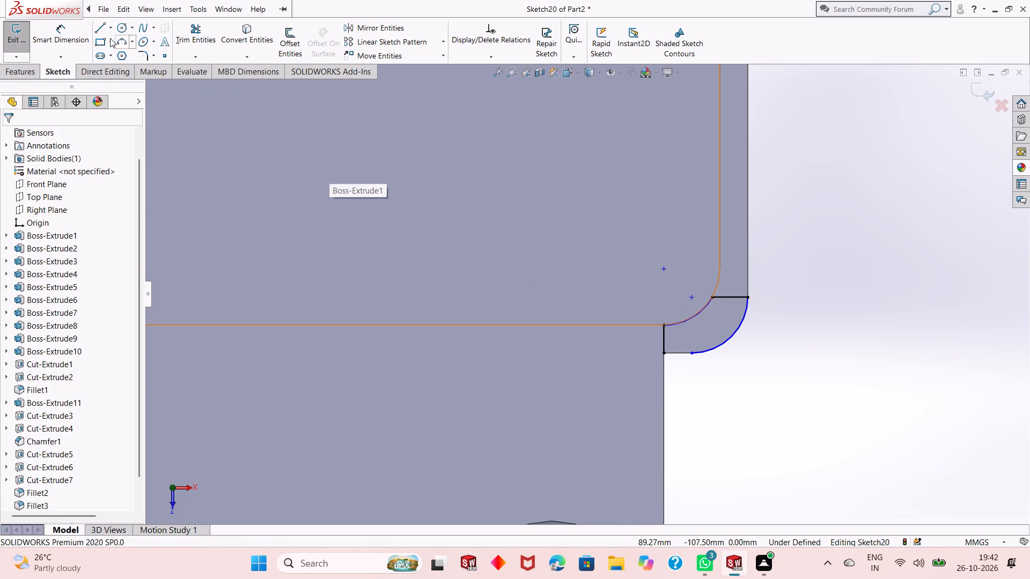
Close the corner profile with a 1.5 mm horizontal line from the vertical line's outer end to the outer arc's end.
left_click(115, 24)
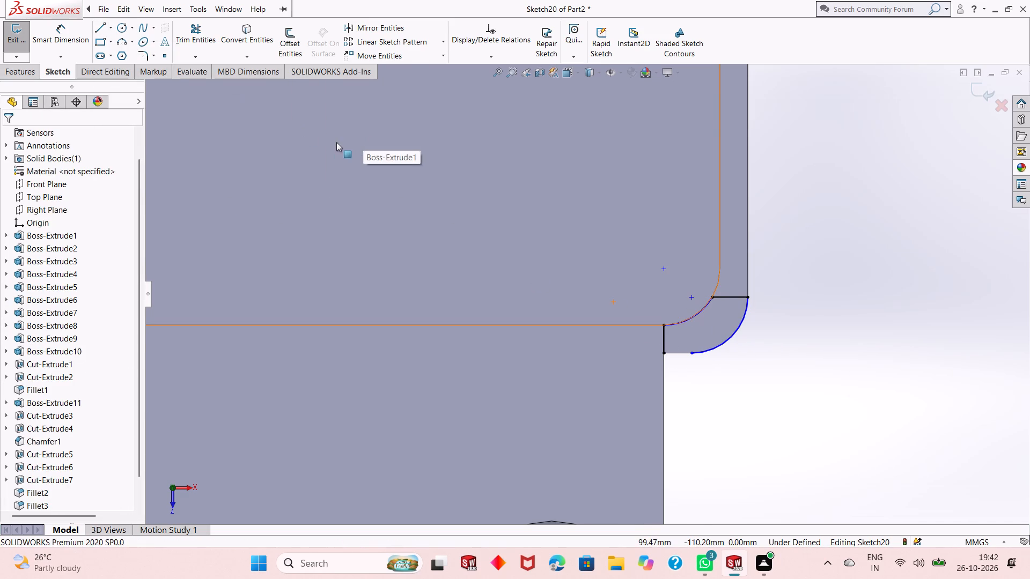
key("Escape")
left_click(105, 26)
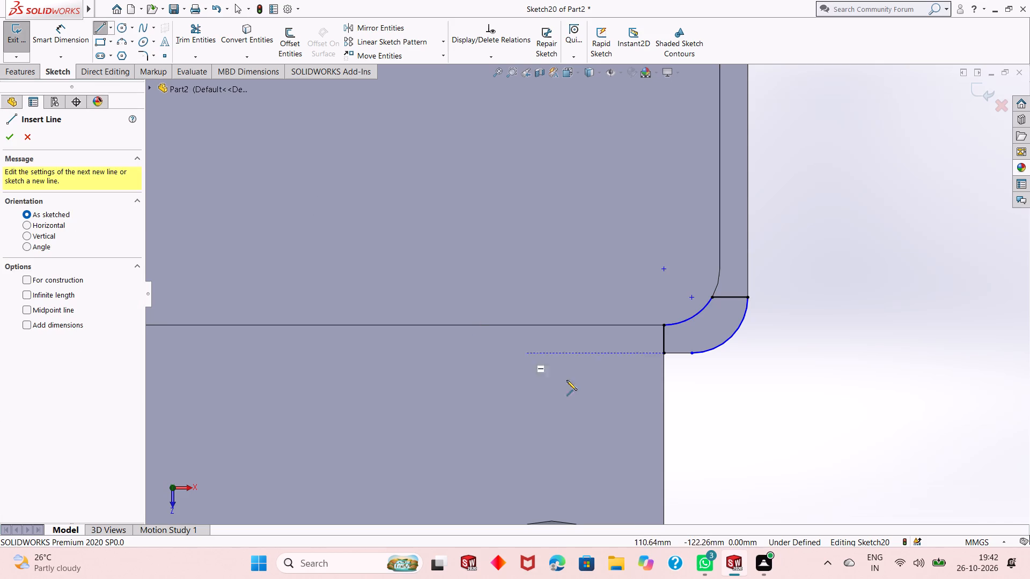
left_click(662, 354)
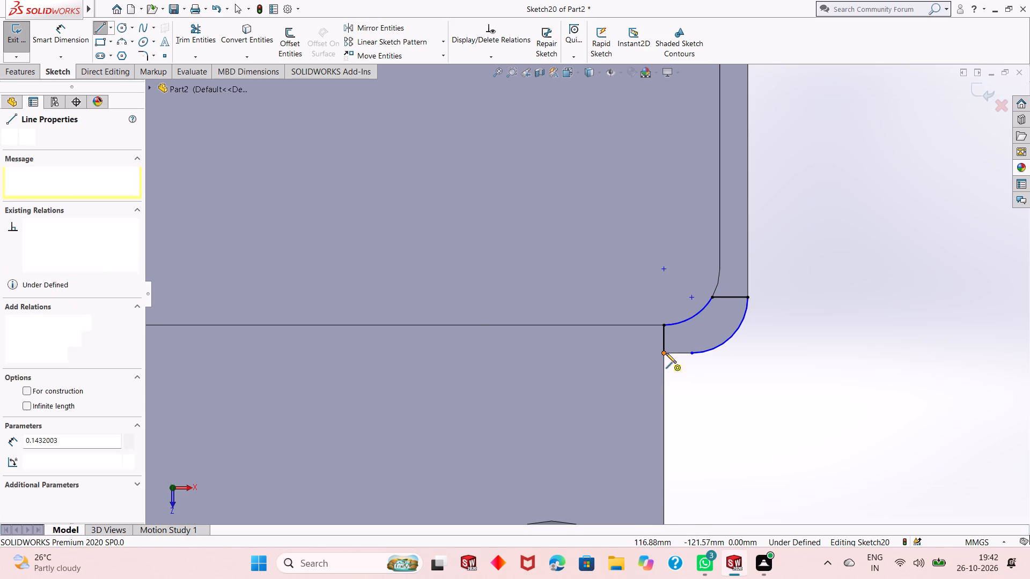
left_click(693, 352)
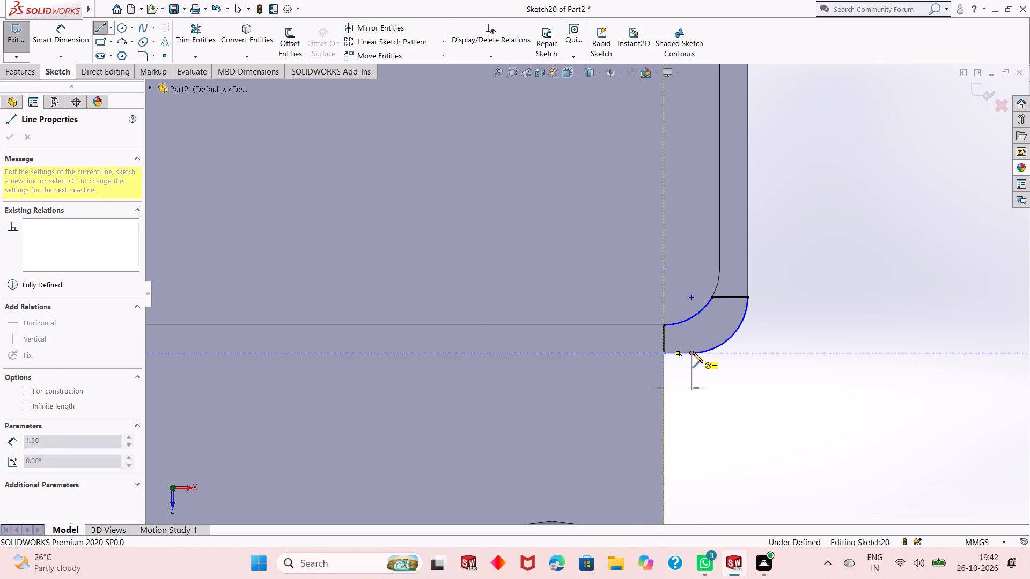
key("Escape")
key("Escape")
key("Escape")
key("Escape")
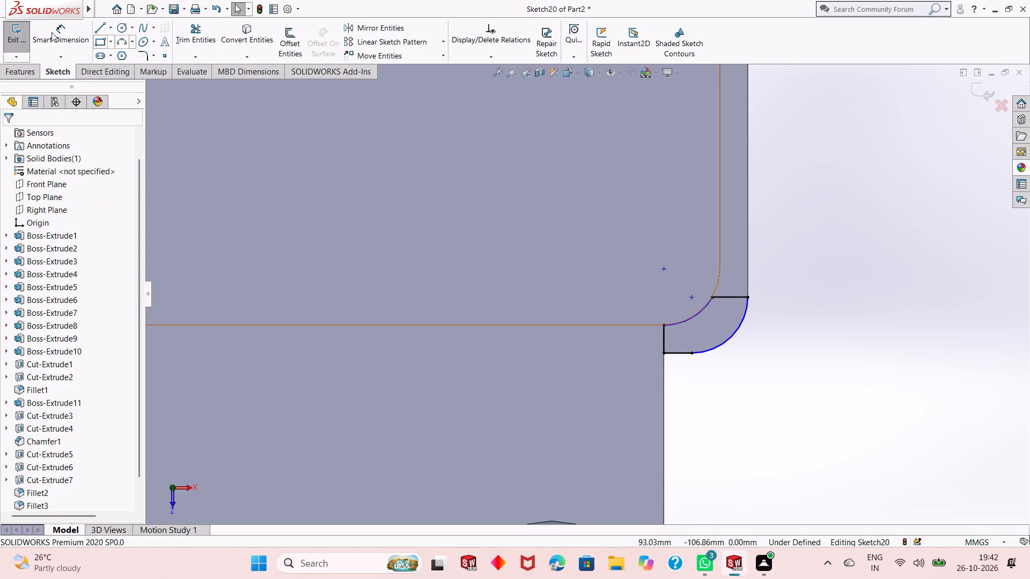
Start dimensioning the closed corner profile with Smart Dimension.
left_click(71, 33)
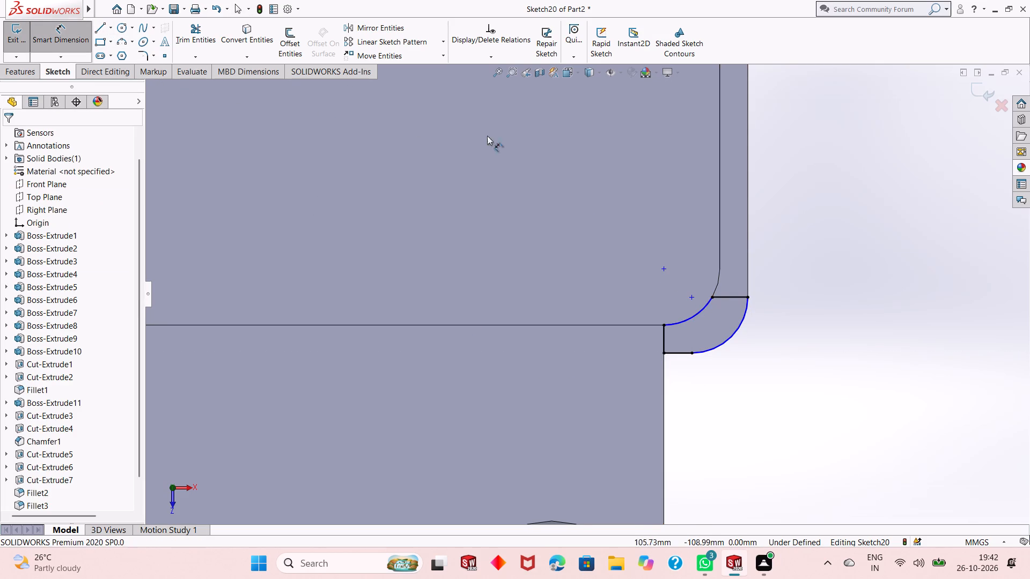
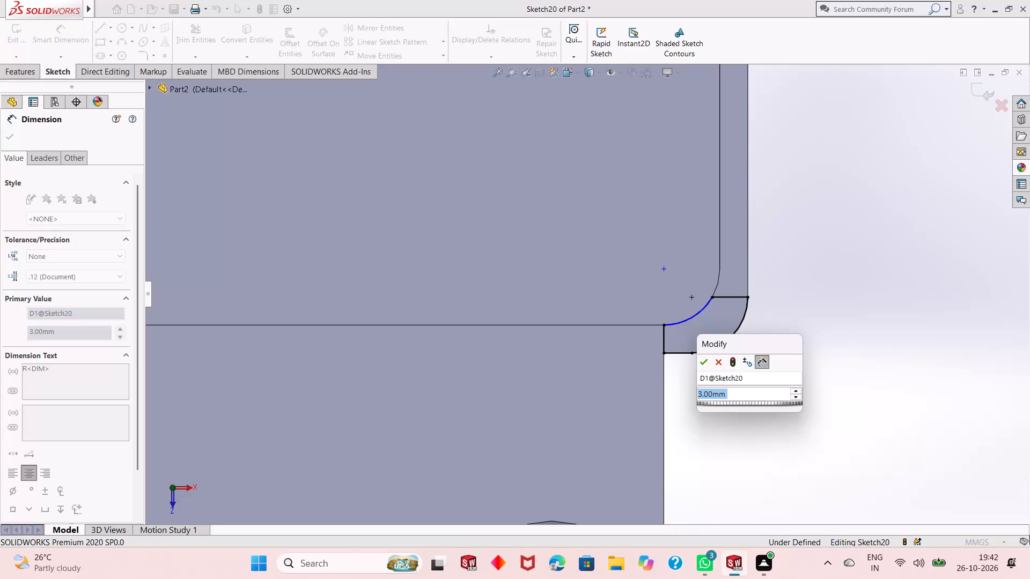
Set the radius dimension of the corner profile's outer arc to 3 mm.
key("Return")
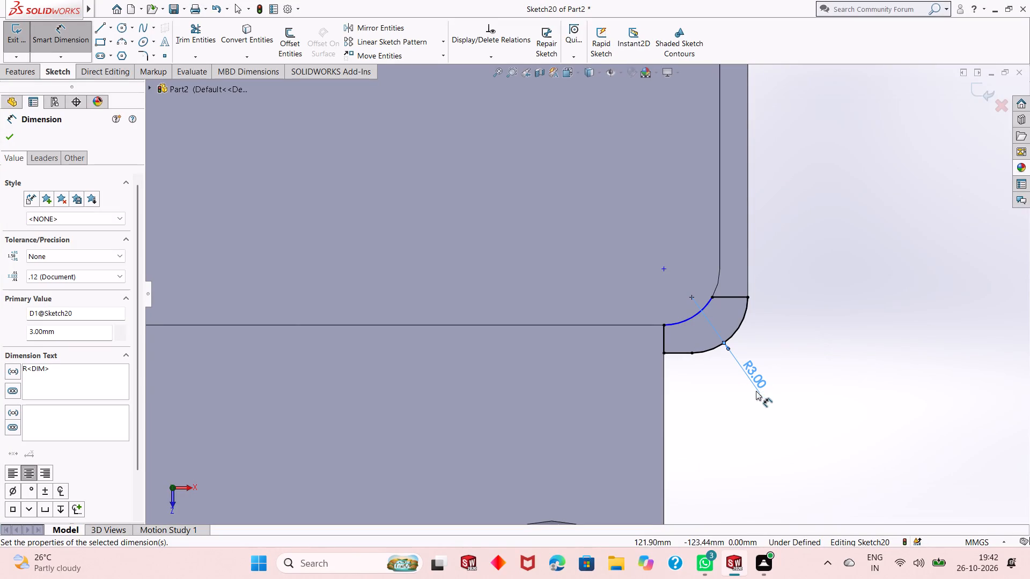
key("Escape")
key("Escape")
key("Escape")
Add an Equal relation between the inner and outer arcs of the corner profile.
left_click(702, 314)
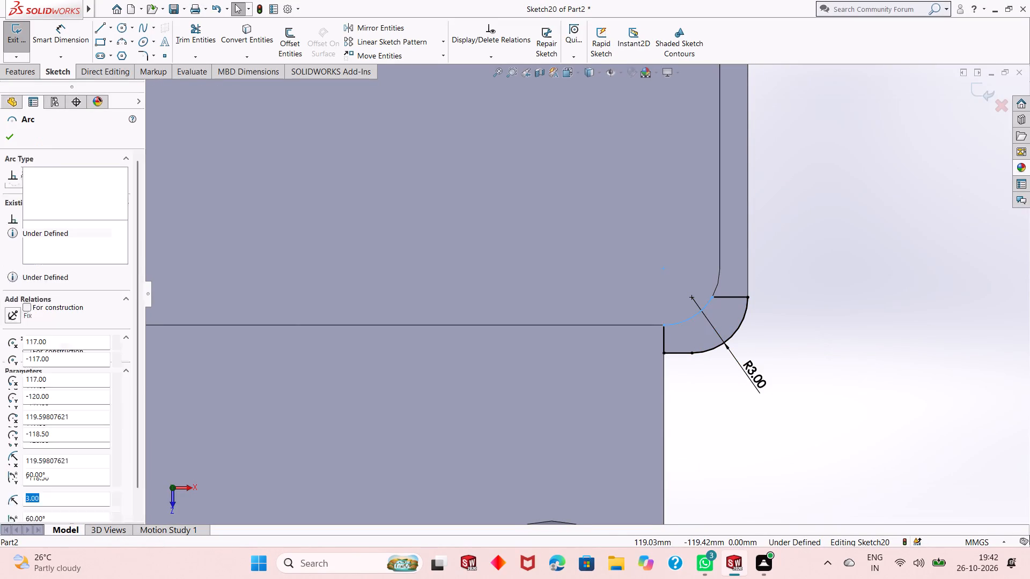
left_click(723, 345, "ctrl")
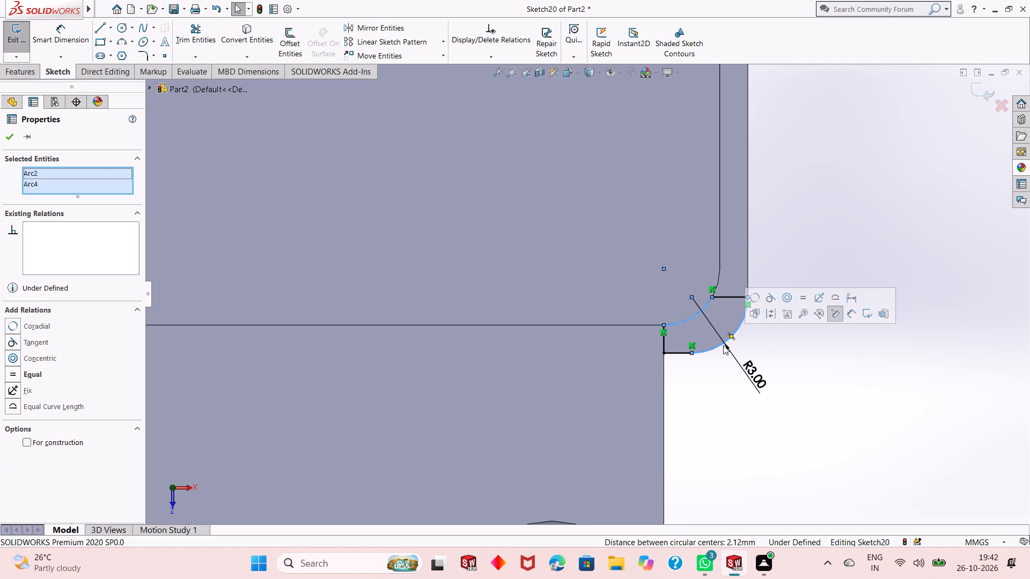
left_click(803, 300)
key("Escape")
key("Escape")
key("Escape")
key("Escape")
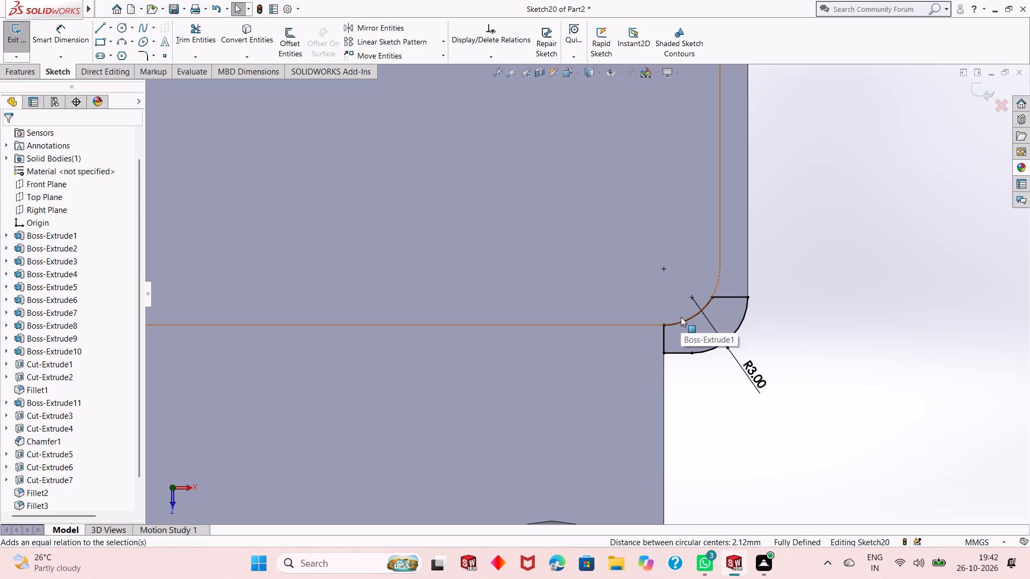
Undo the arc relation, the radius dimension and the corner profile's geometry back to only the short vertical line.
scroll(787, 322, "up", 4)
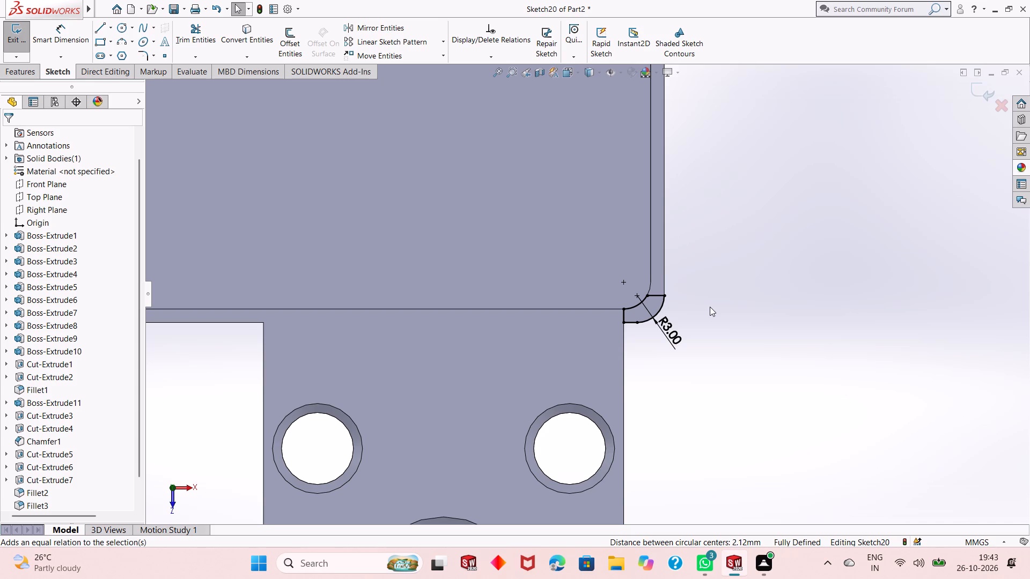
key("ctrl+z")
key("ctrl+z")
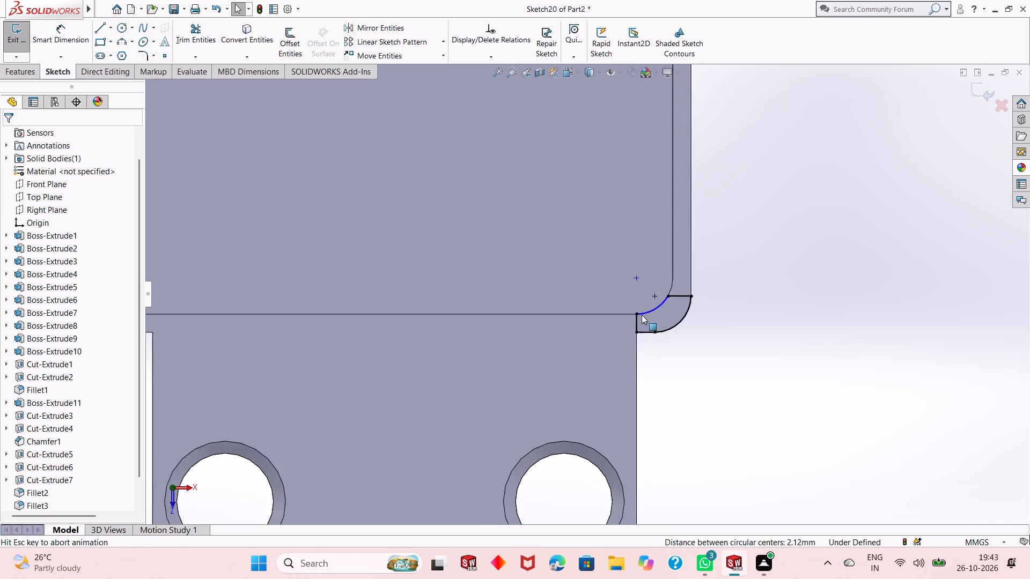
key("ctrl+z")
key("ctrl+z")
key("ctrl+z")
key("ctrl+z")
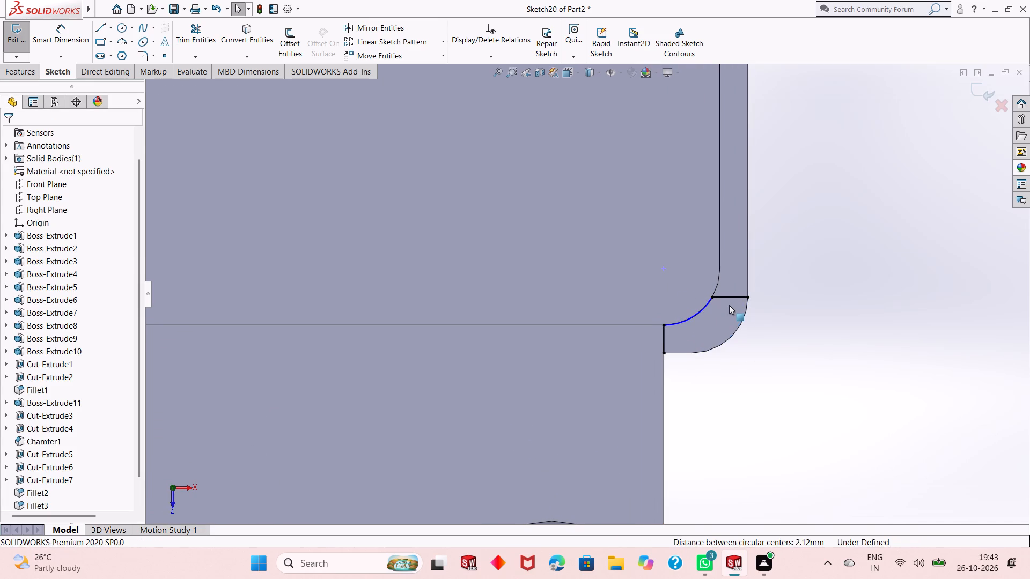
key("ctrl+z")
key("ctrl+z")
key("ctrl+z")
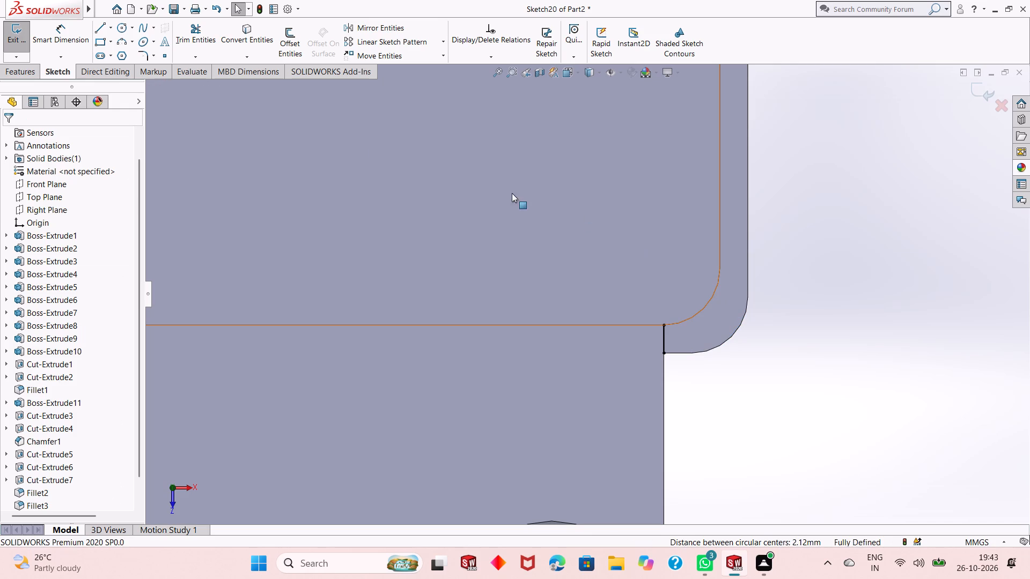
Draw a 1.5 mm horizontal line across the wall thickness from the inner corner curve's upper tangent point to the outer edge.
left_click(105, 27)
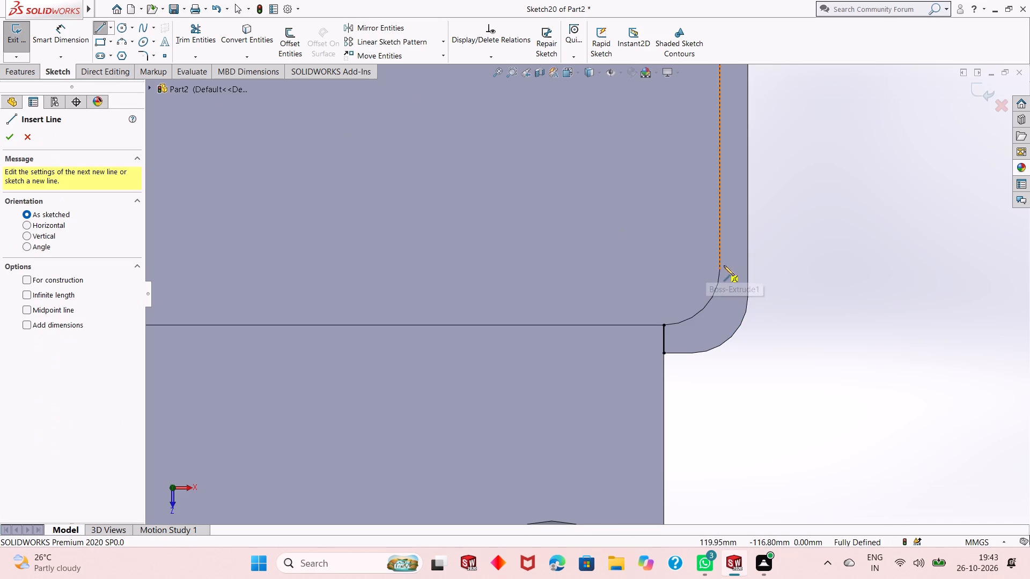
left_click(719, 269)
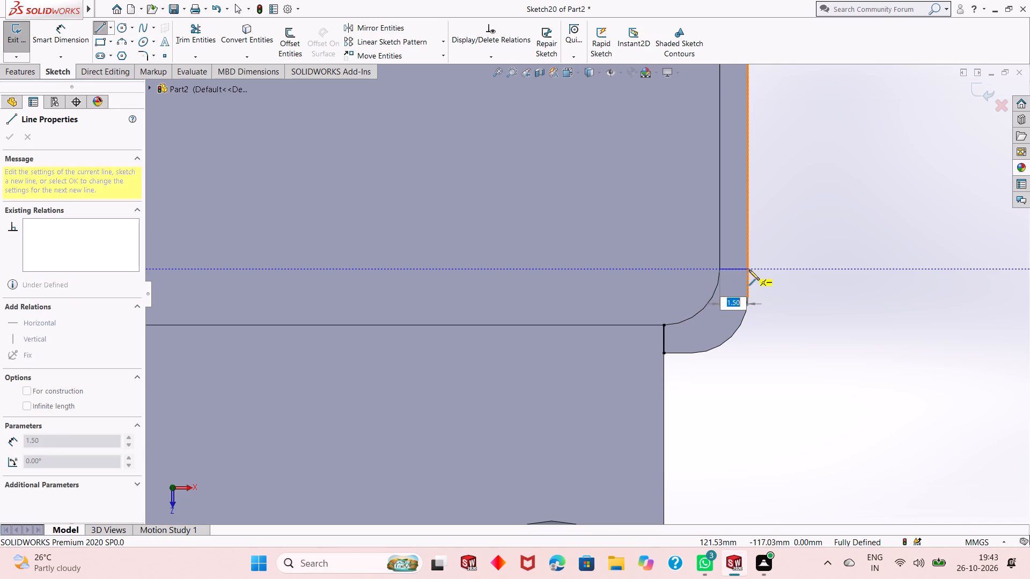
left_click(749, 270)
right_click(790, 261)
left_click(800, 259)
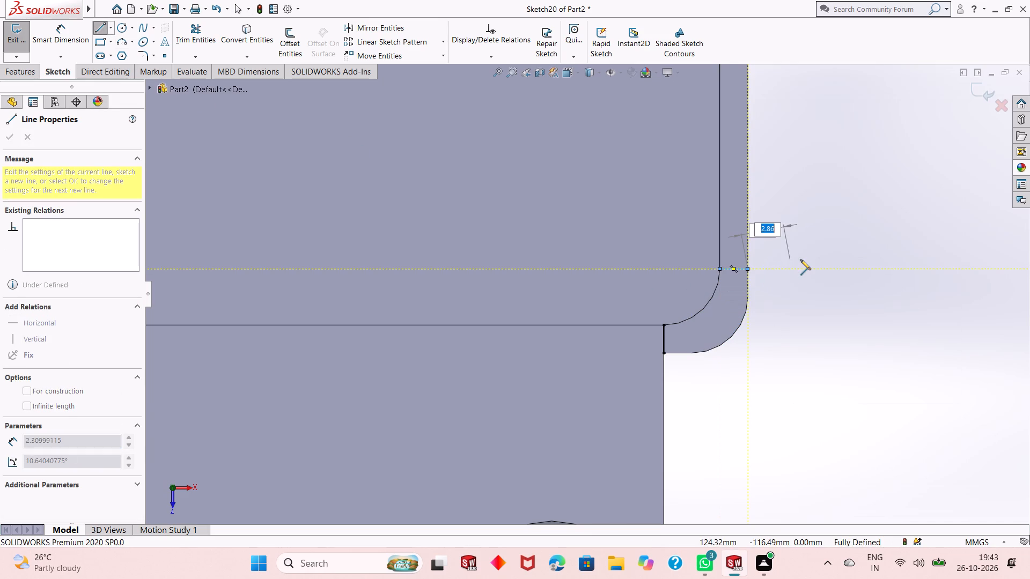
right_click(801, 262)
left_click(819, 278)
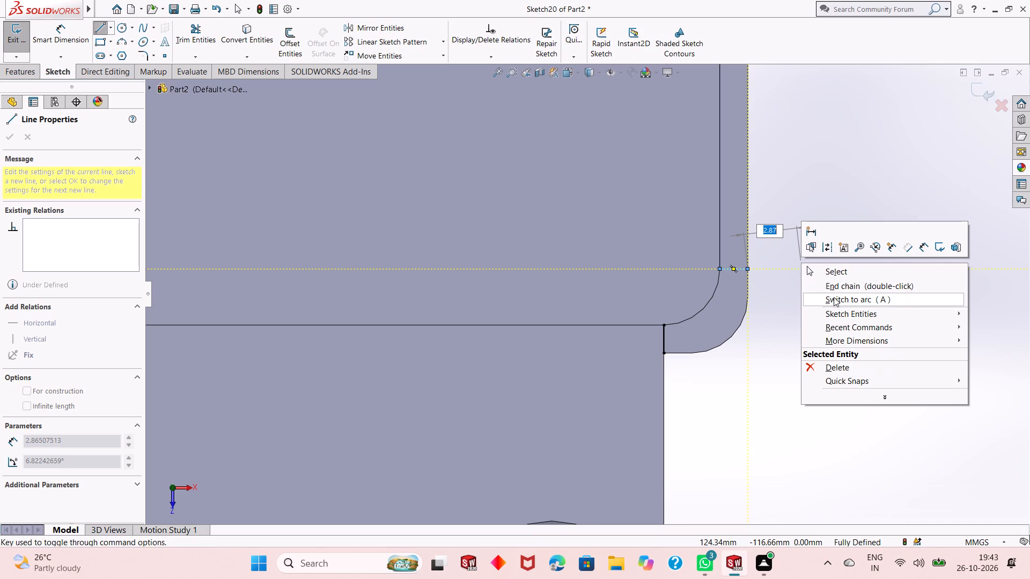
left_click(845, 277)
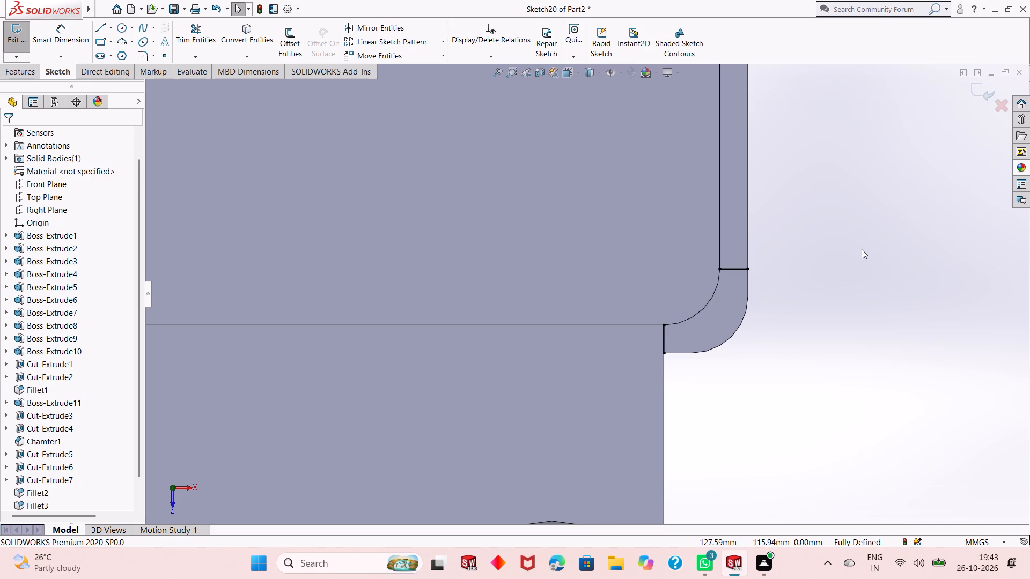
Trace the inner corner curve with a 3 mm radius three-point arc from the vertical line's upper end to the horizontal line's inner end.
left_click(124, 44)
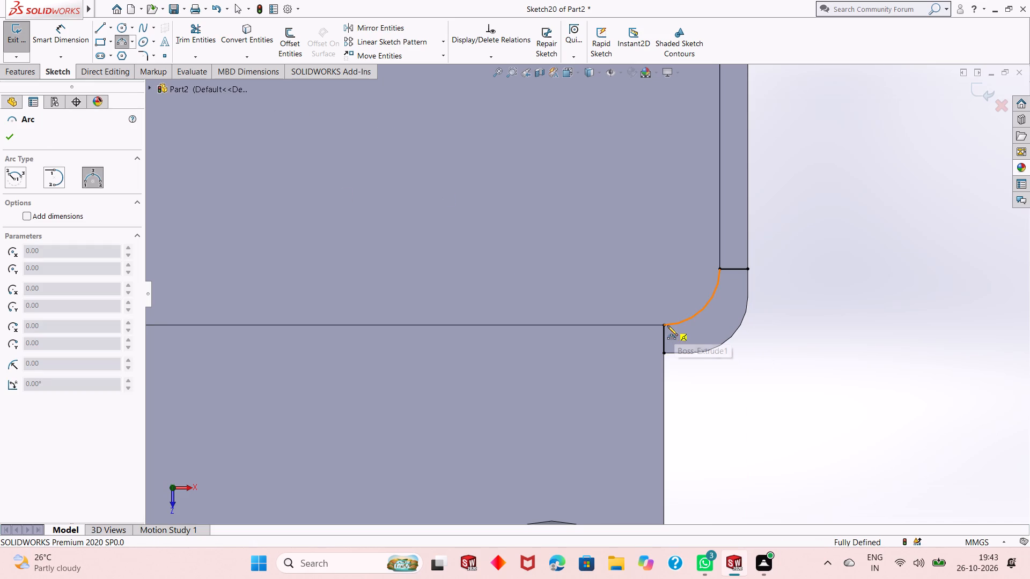
left_click(667, 325)
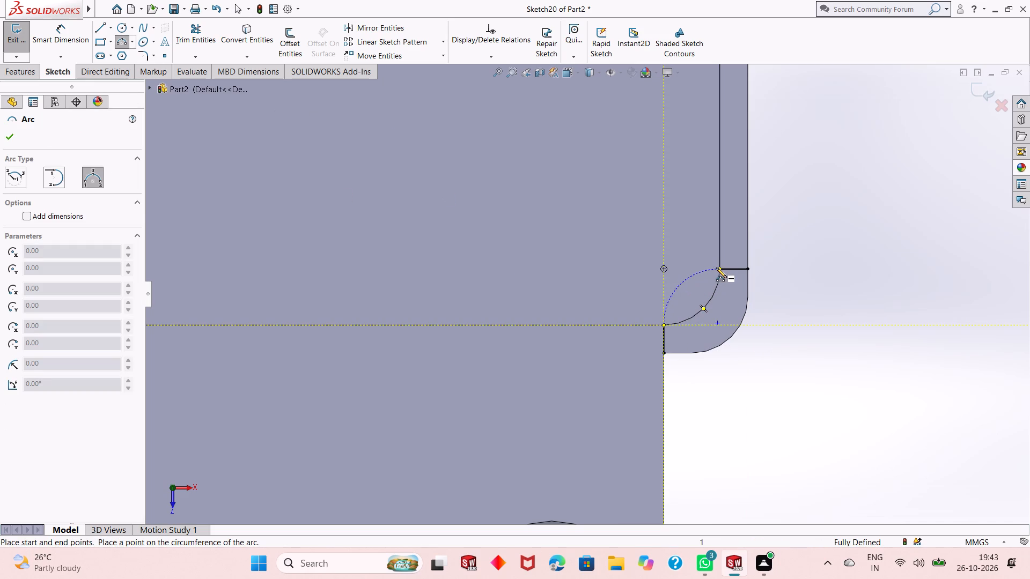
left_click(718, 268)
left_click(713, 298)
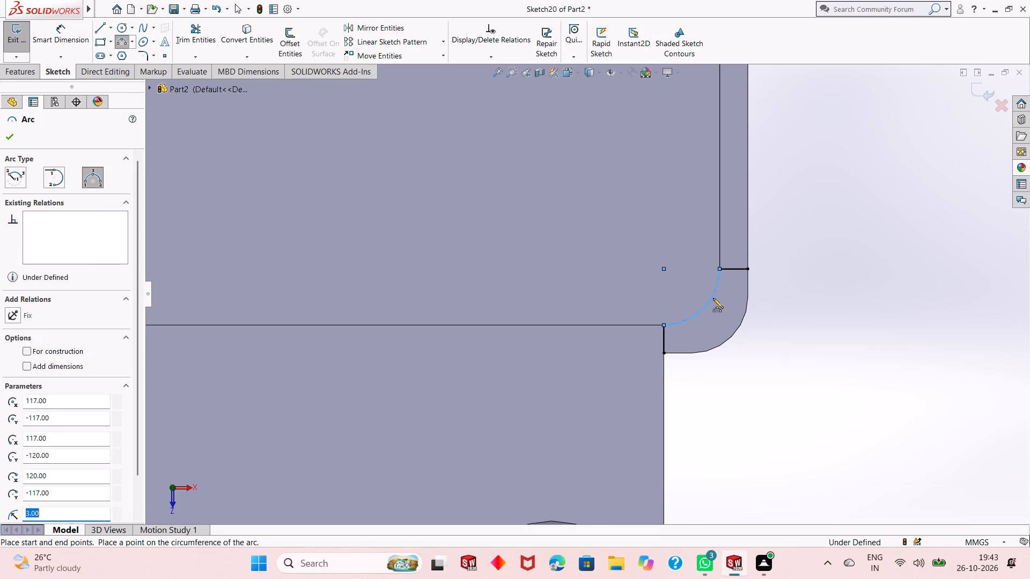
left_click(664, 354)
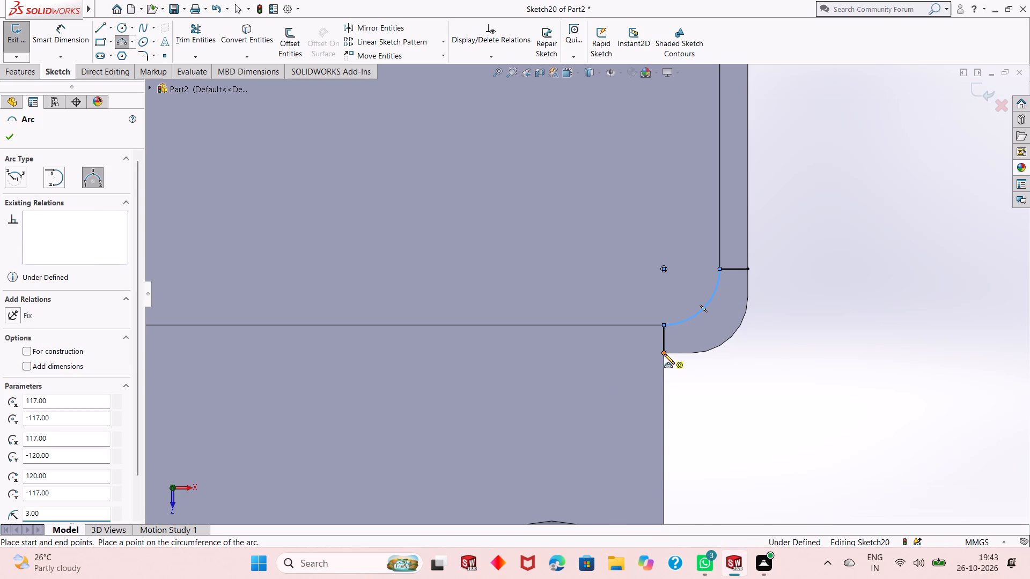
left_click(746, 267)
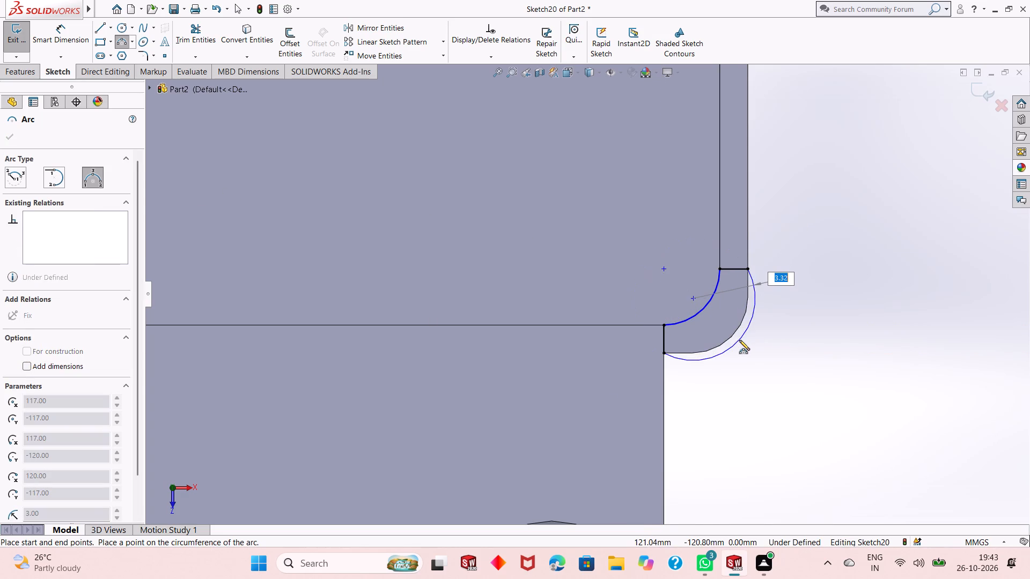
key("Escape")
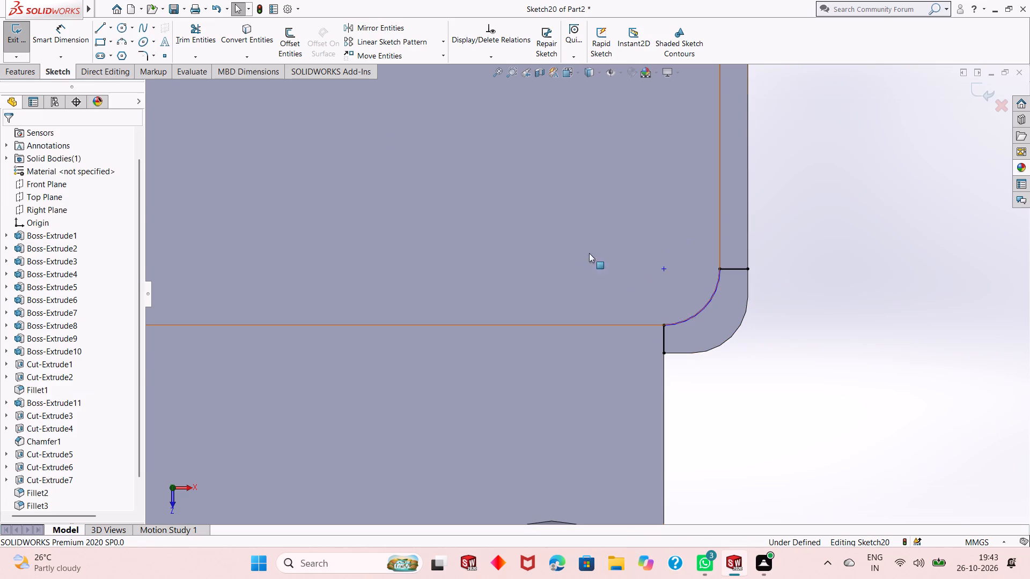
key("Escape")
Draw a horizontal line about 1.5 mm long from the short vertical line's lower end to the outer corner curve's tangent point.
left_click(102, 30)
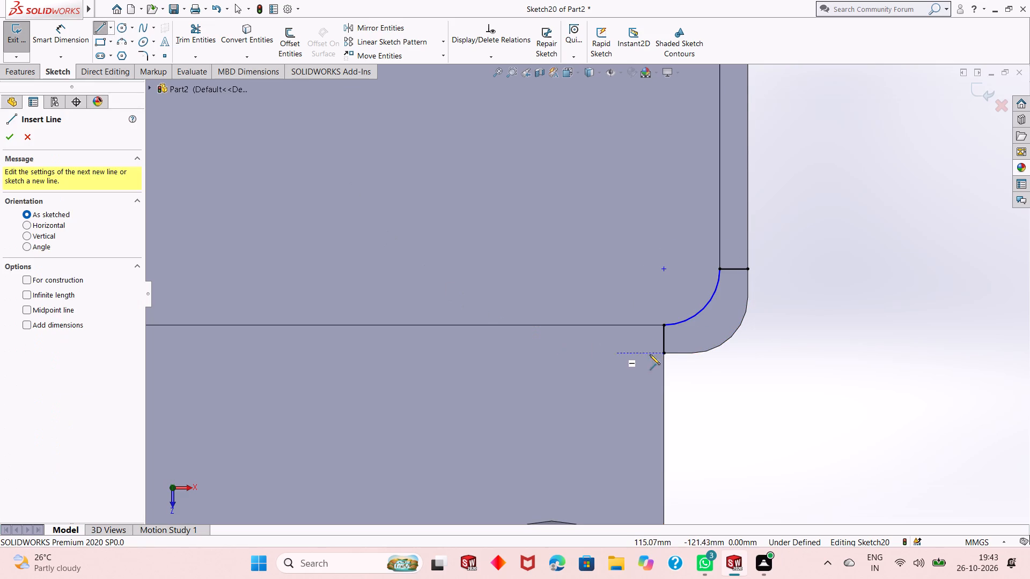
left_click(662, 354)
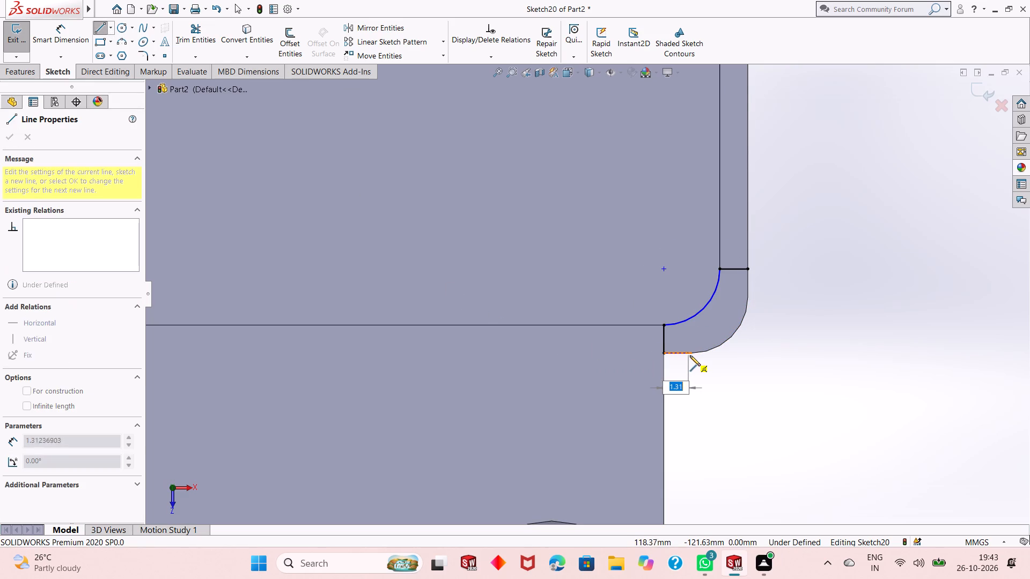
left_click(691, 354)
key("Escape")
key("Escape")
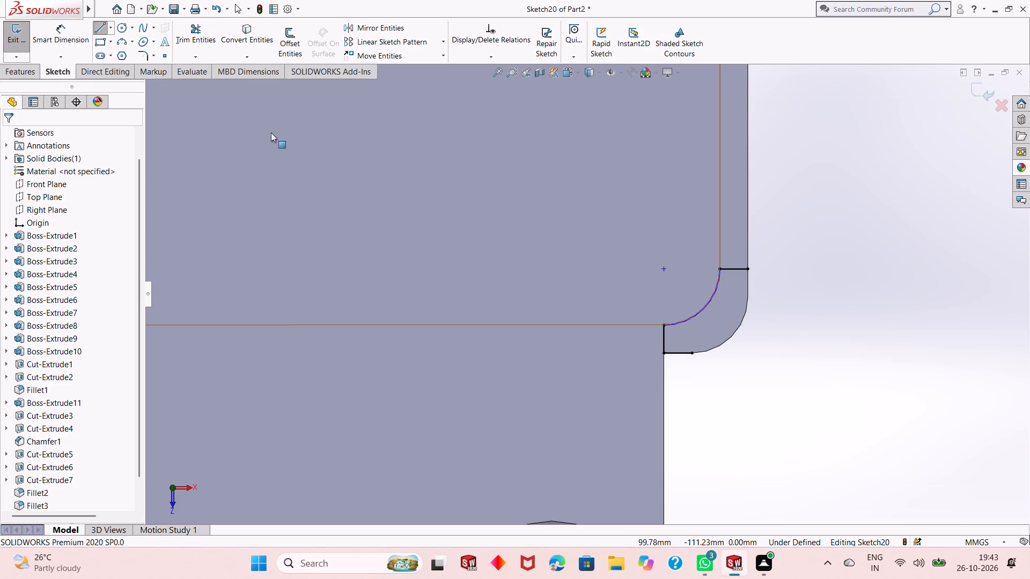
key("Escape")
Draw a vertical line along the outer wall edge from the upper horizontal line's outer end to the outer corner curve's start.
left_click(95, 23)
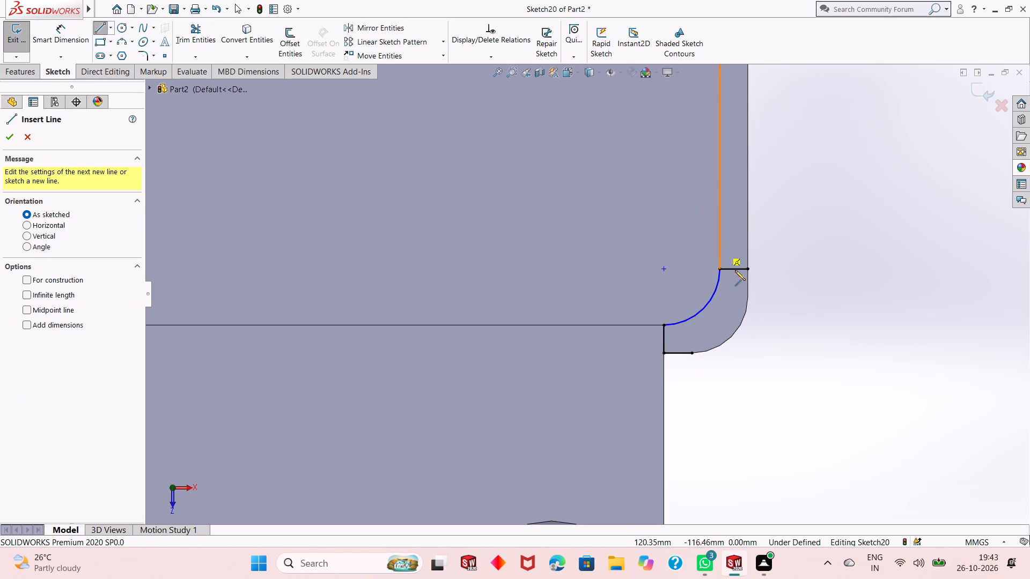
left_click(746, 270)
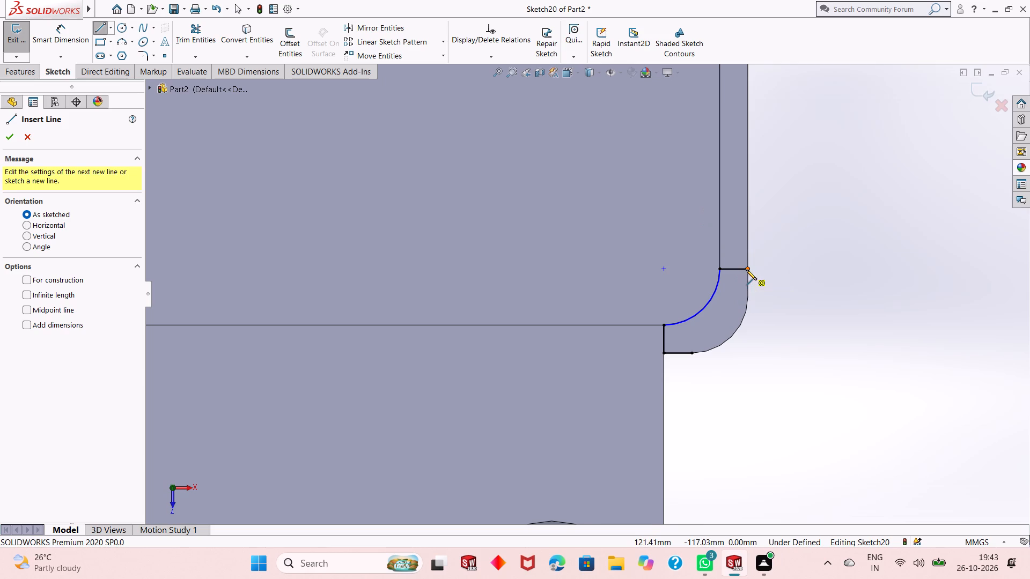
left_click(749, 299)
key("Escape")
key("Escape")
key("Escape")
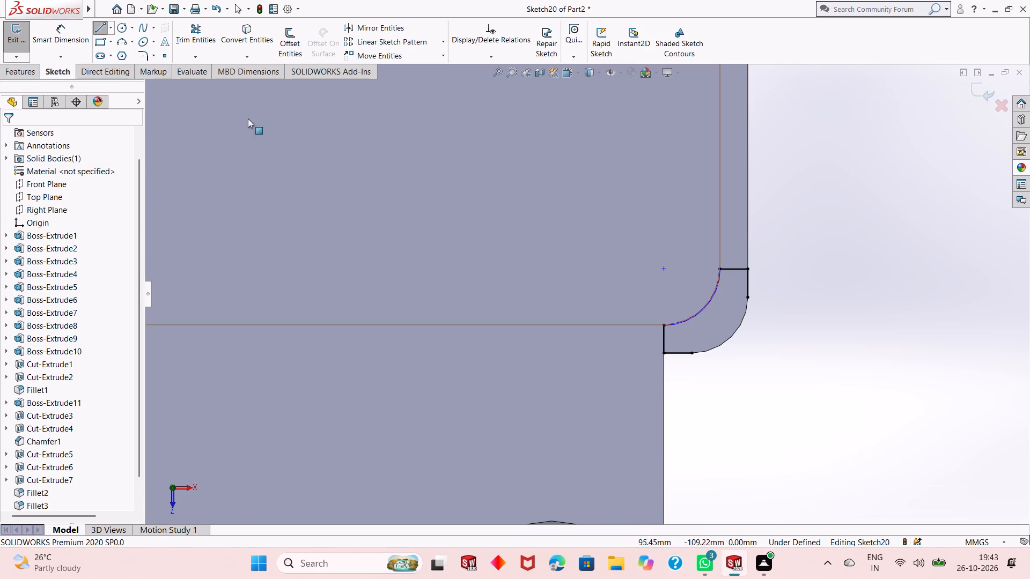
Close the corner profile with a three-point arc along the outer corner curve between the free ends of the two edge lines.
left_click(119, 42)
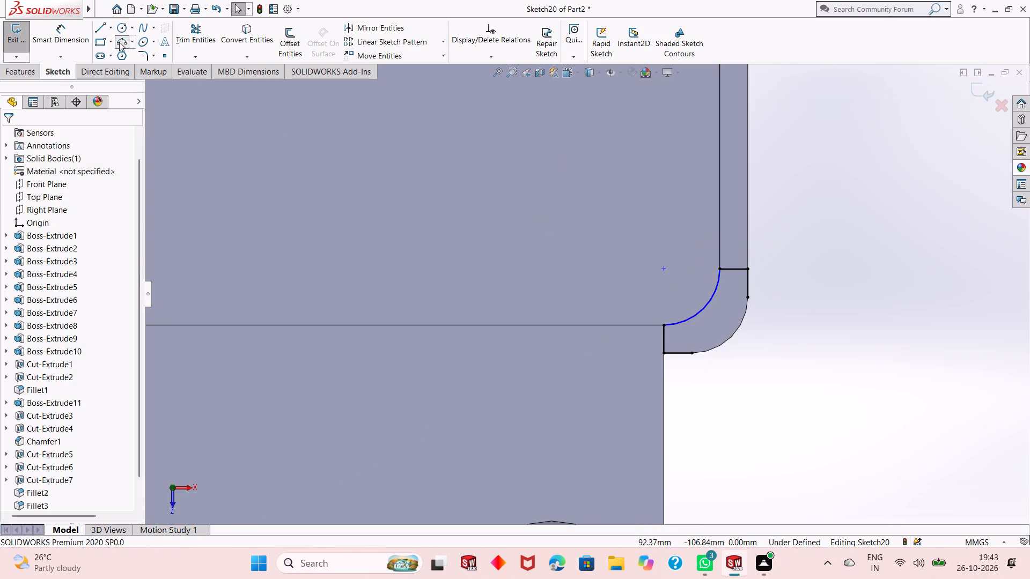
left_click(748, 299)
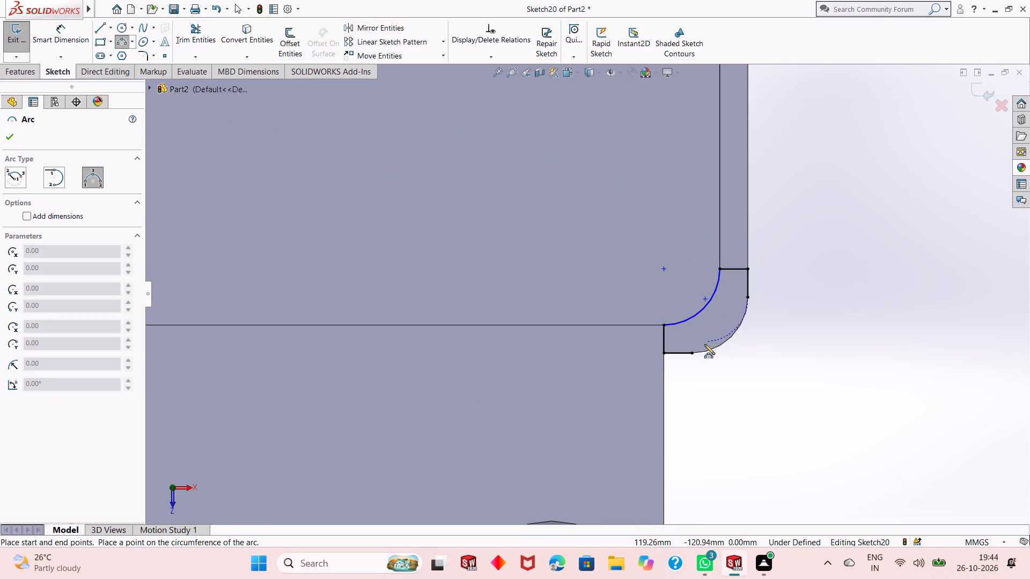
left_click(694, 353)
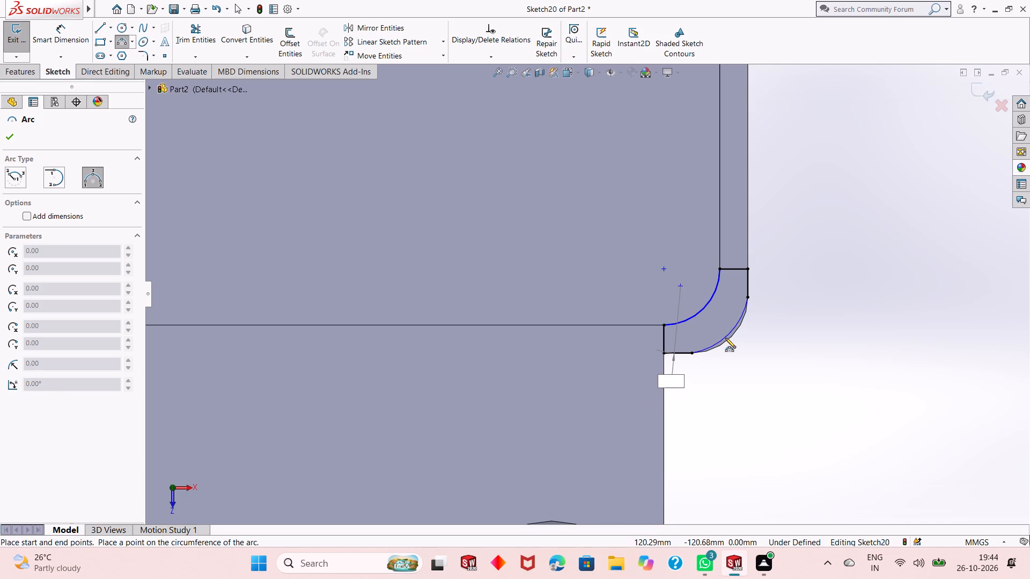
left_click(725, 340)
key("Escape")
key("Escape")
key("Escape")
key("Escape")
key("Escape")
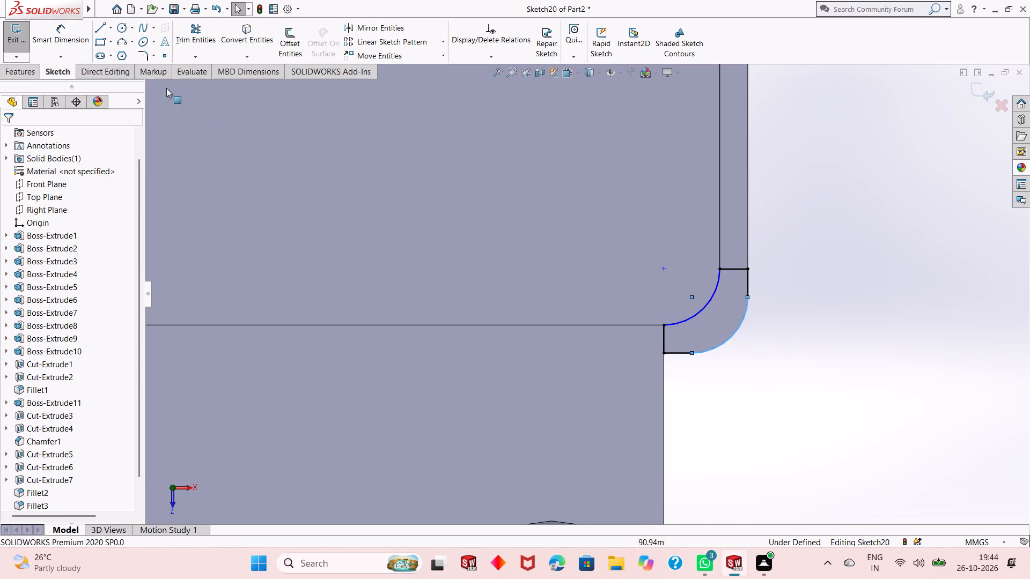
Dimension the corner profile's inner arc with a 3 mm radius.
left_click(48, 27)
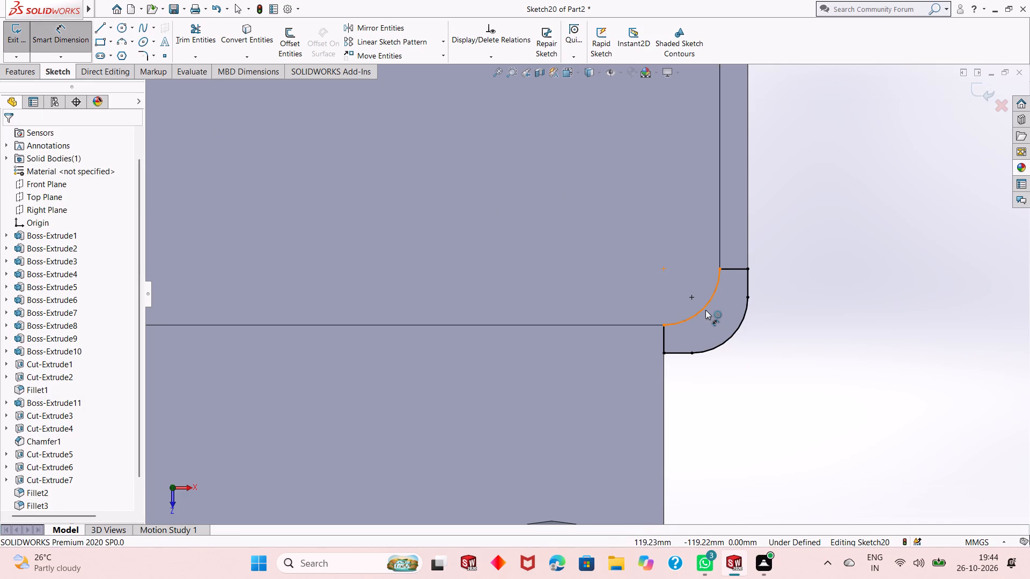
left_click(705, 309)
left_click(812, 374)
key("Return")
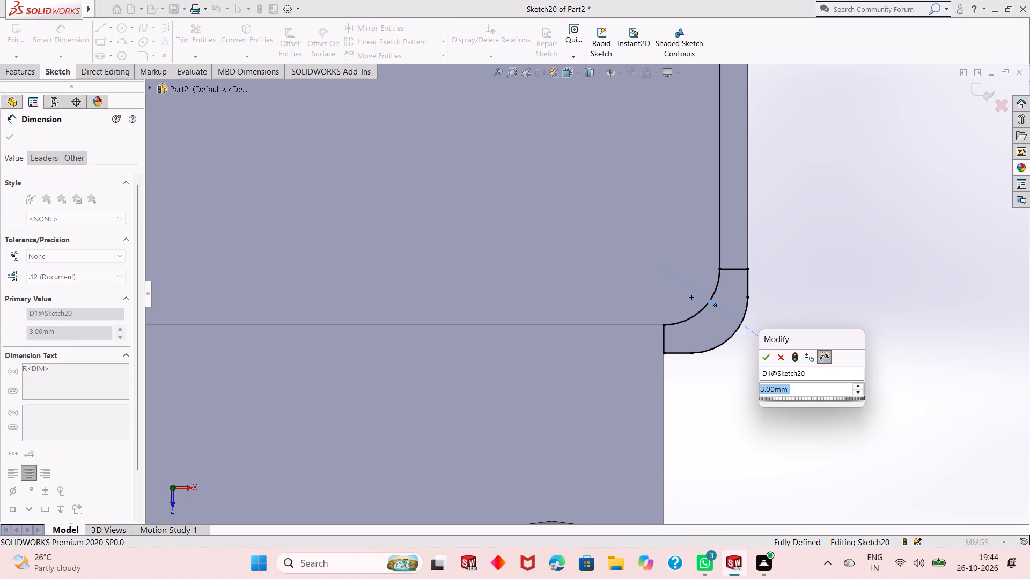
right_click(836, 332)
left_click(848, 365)
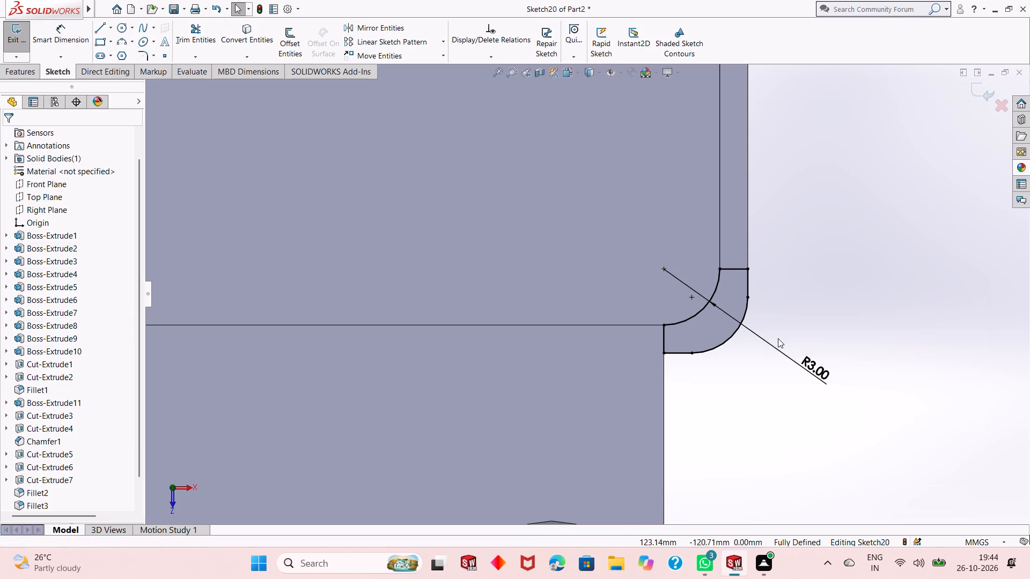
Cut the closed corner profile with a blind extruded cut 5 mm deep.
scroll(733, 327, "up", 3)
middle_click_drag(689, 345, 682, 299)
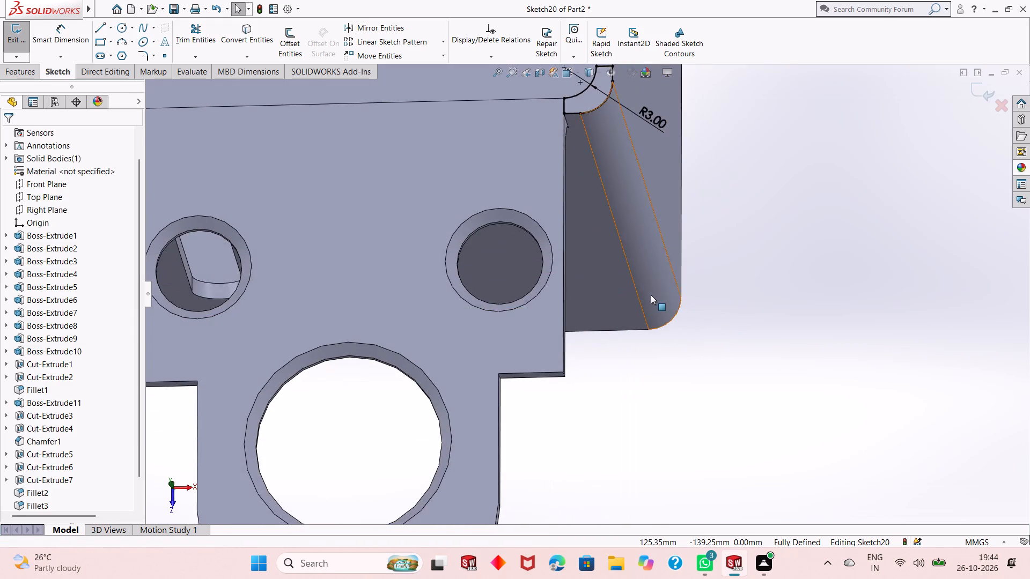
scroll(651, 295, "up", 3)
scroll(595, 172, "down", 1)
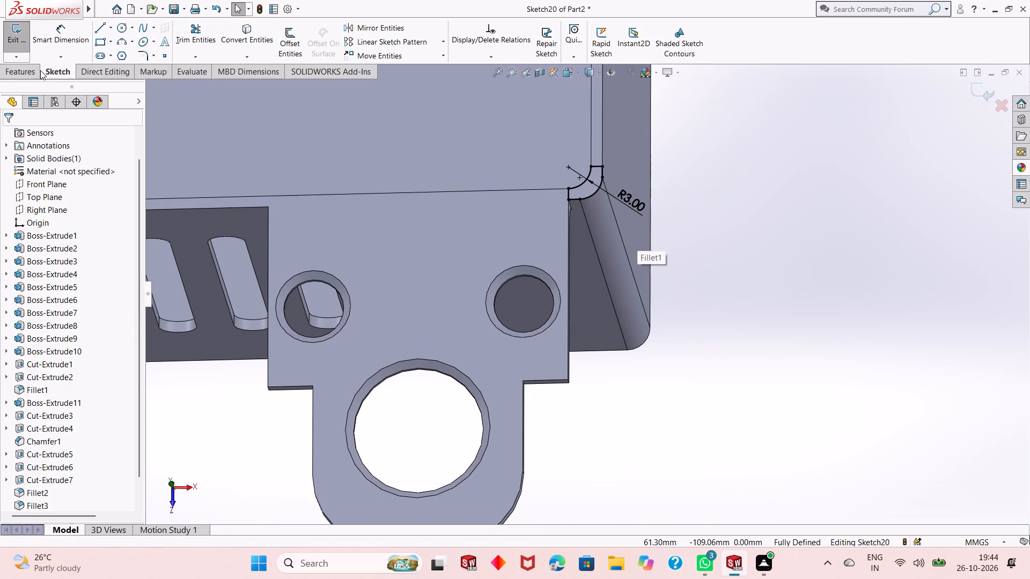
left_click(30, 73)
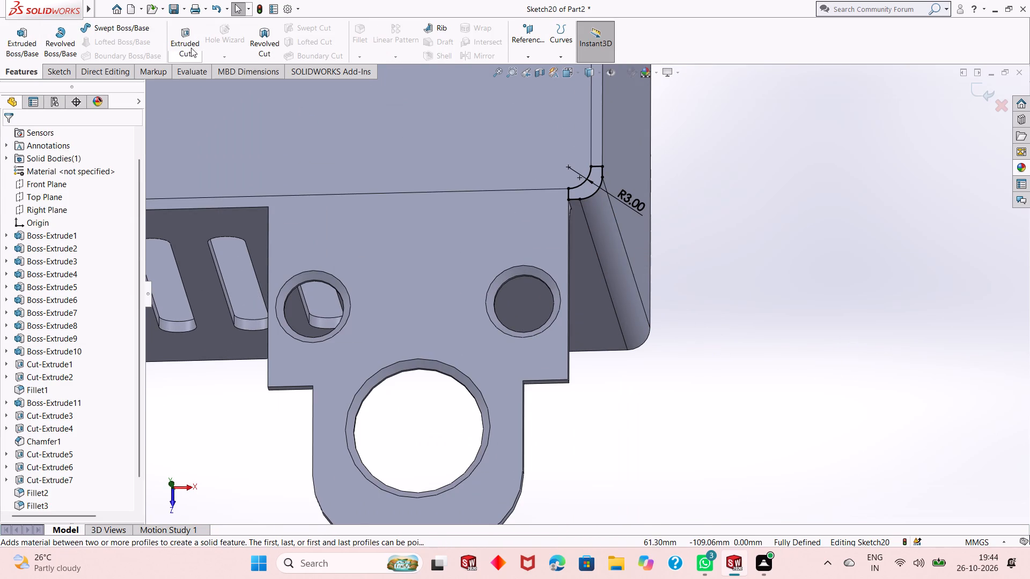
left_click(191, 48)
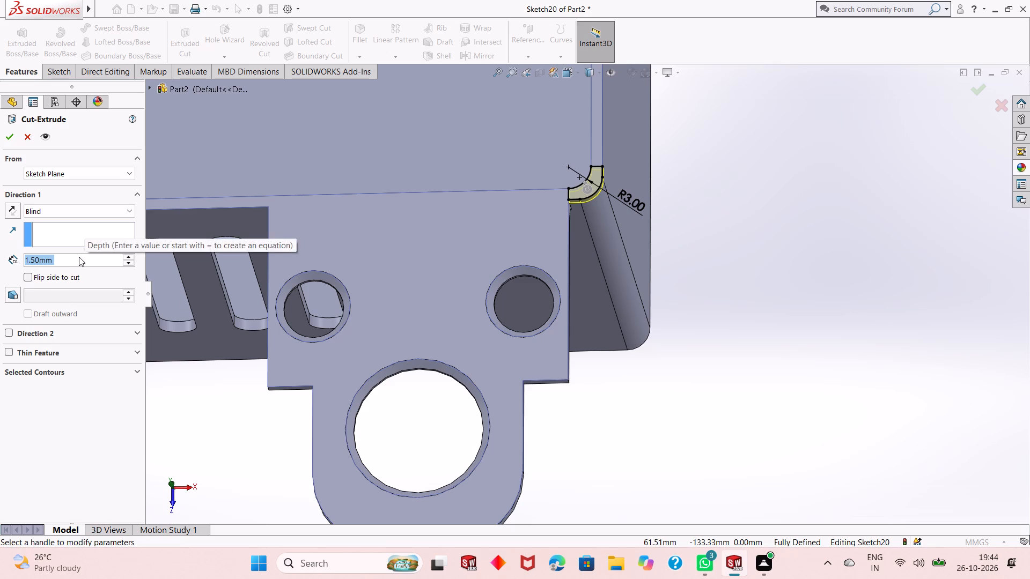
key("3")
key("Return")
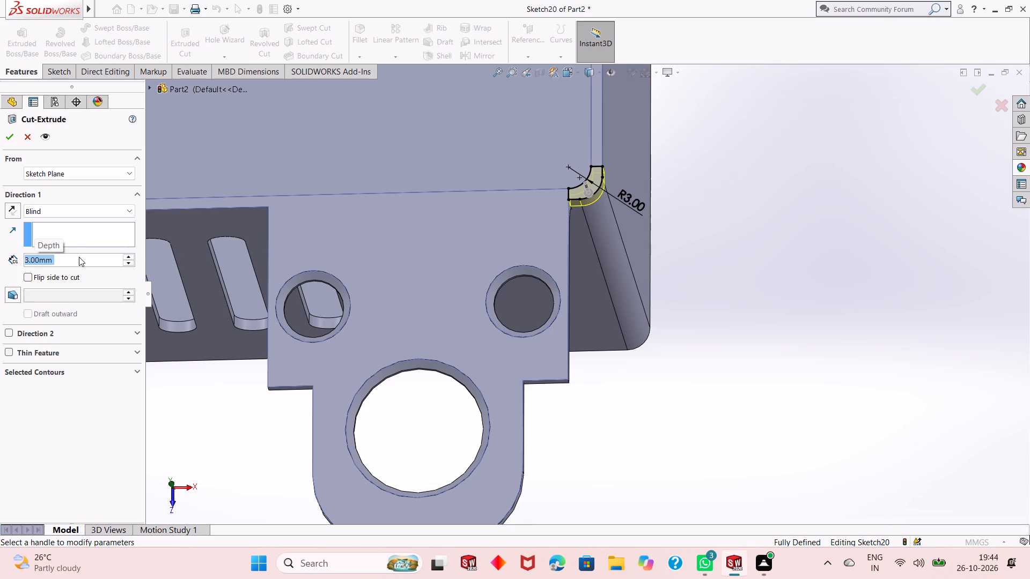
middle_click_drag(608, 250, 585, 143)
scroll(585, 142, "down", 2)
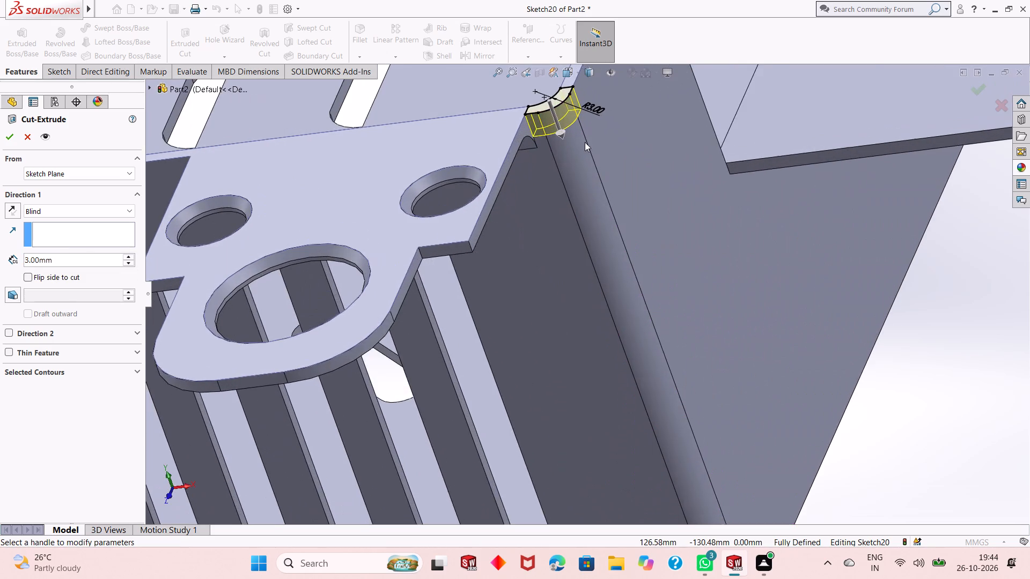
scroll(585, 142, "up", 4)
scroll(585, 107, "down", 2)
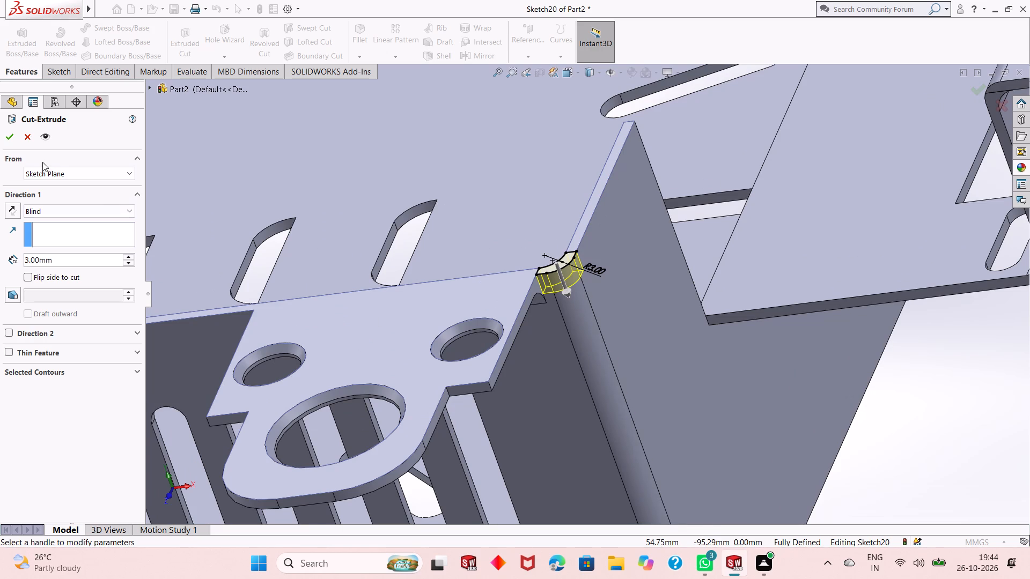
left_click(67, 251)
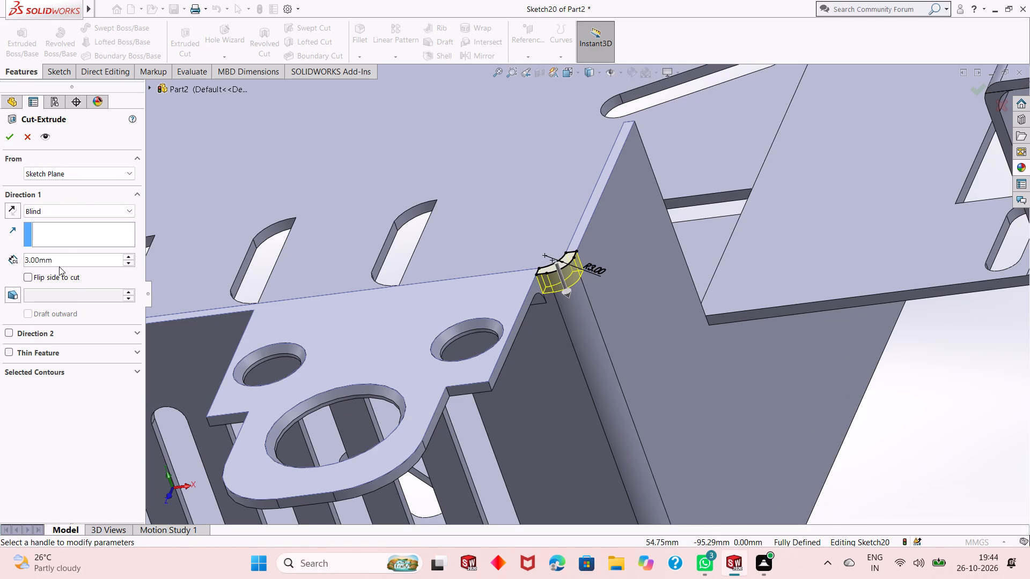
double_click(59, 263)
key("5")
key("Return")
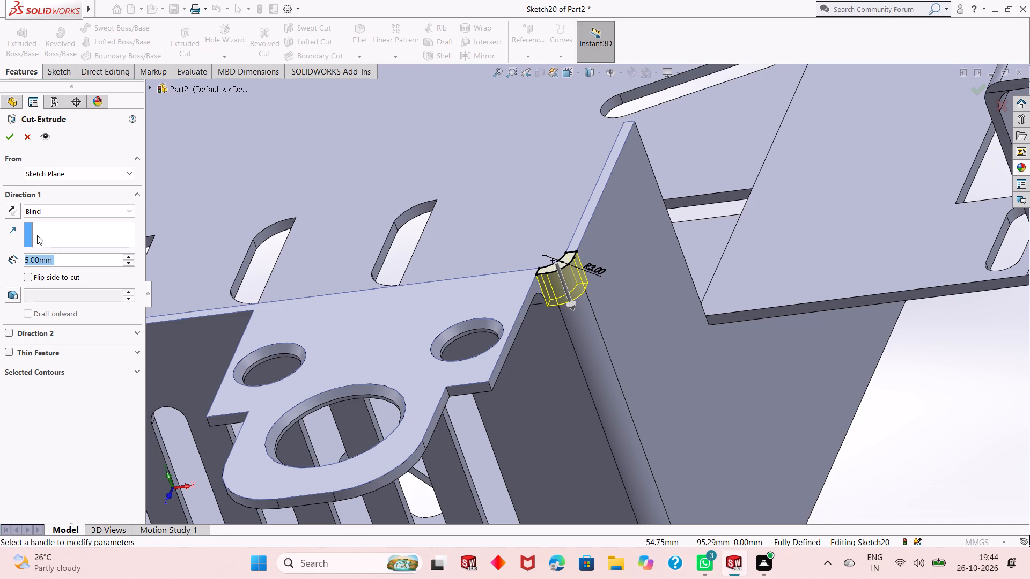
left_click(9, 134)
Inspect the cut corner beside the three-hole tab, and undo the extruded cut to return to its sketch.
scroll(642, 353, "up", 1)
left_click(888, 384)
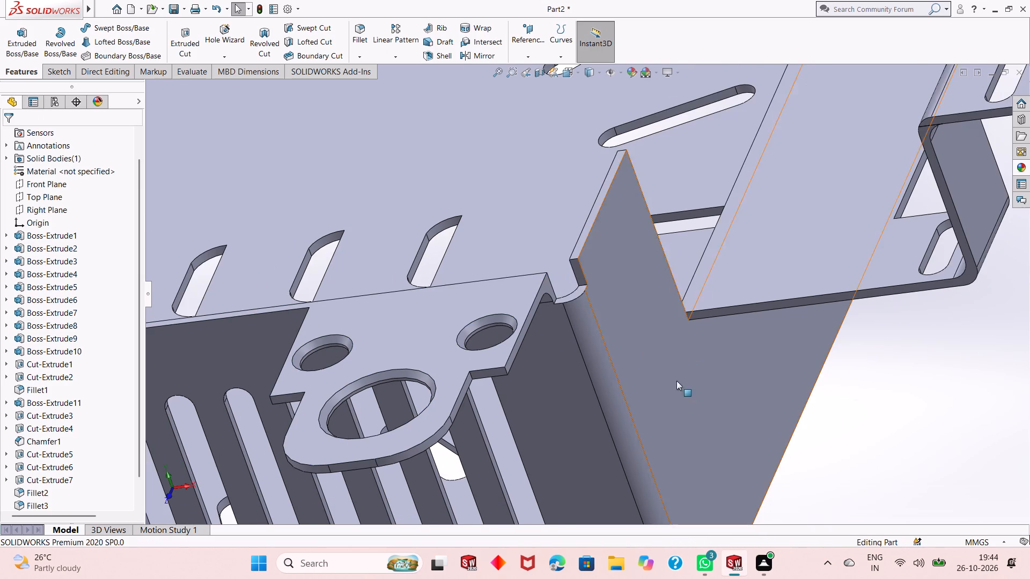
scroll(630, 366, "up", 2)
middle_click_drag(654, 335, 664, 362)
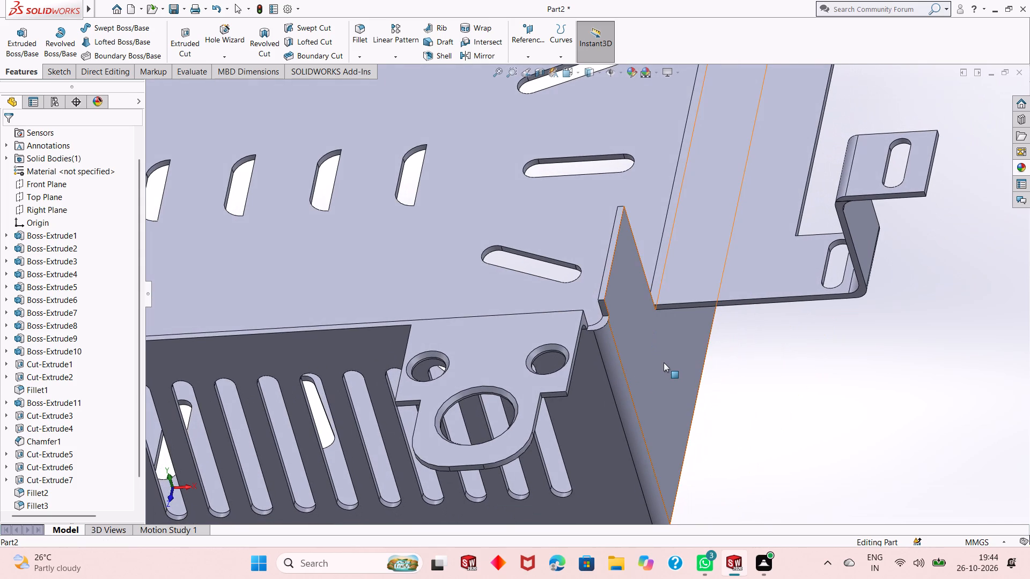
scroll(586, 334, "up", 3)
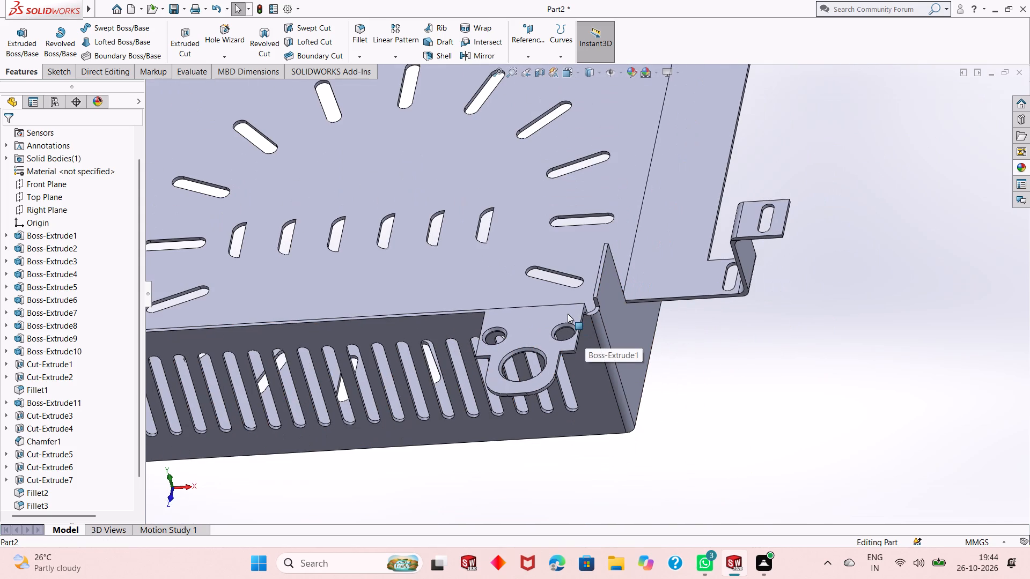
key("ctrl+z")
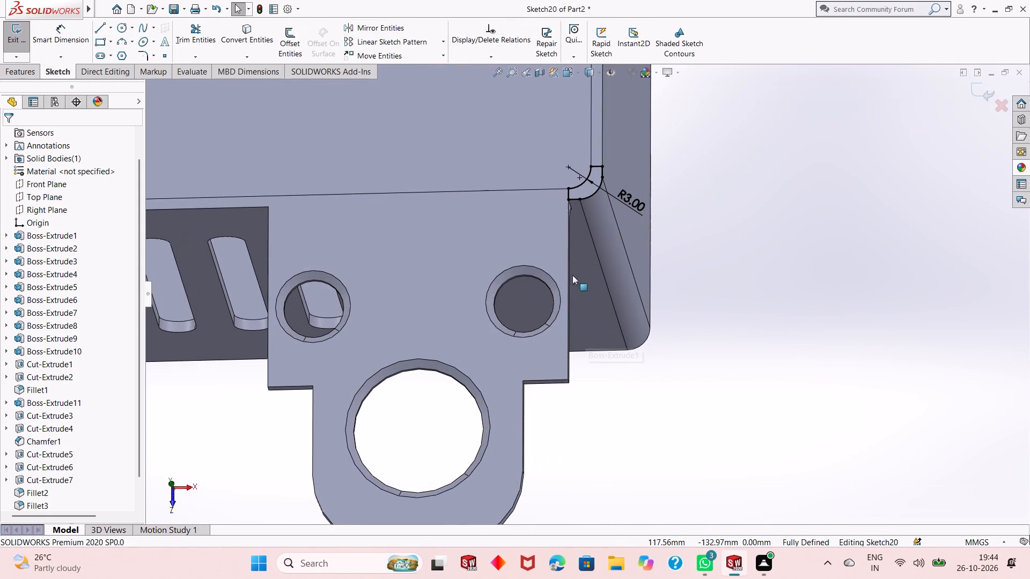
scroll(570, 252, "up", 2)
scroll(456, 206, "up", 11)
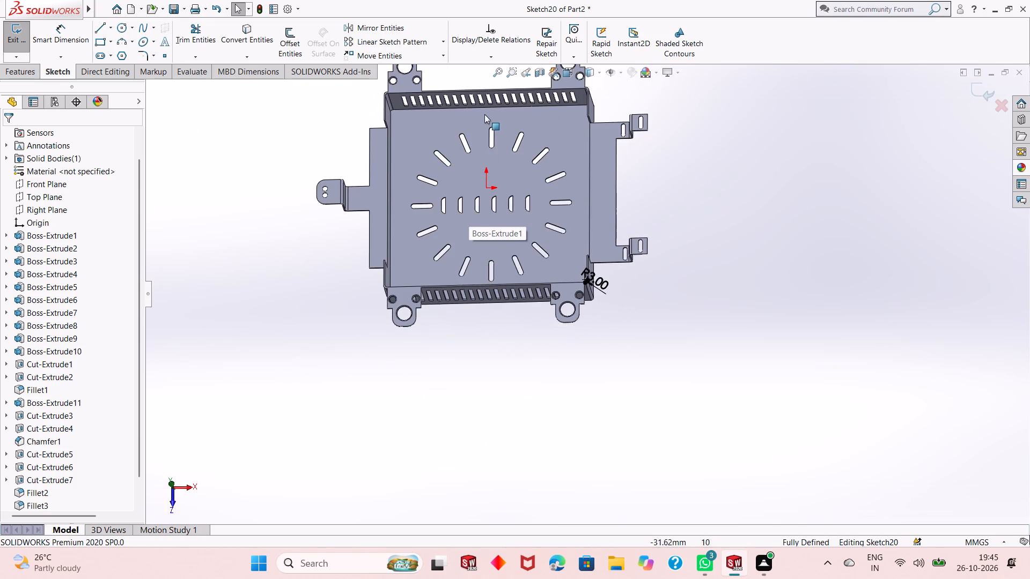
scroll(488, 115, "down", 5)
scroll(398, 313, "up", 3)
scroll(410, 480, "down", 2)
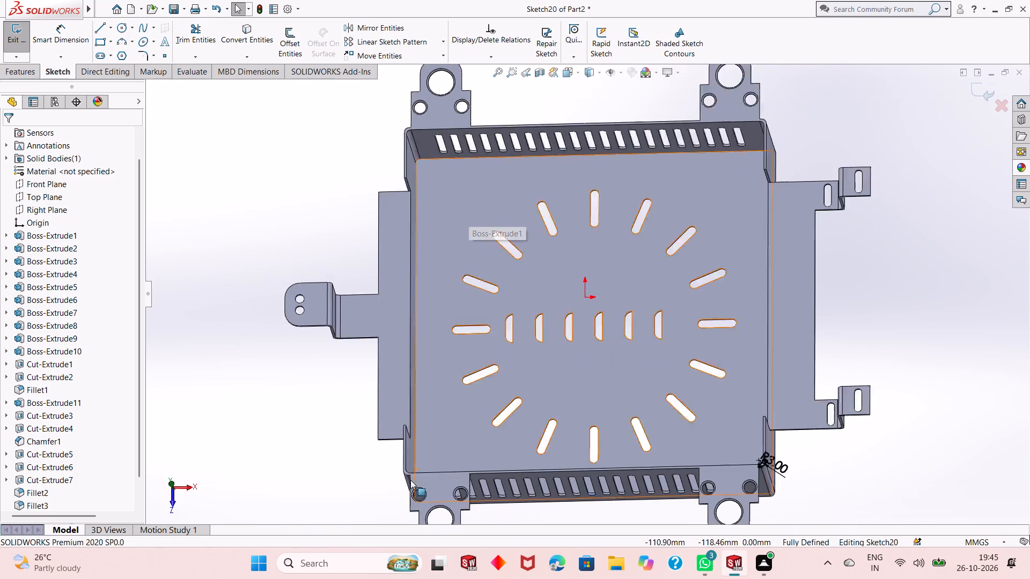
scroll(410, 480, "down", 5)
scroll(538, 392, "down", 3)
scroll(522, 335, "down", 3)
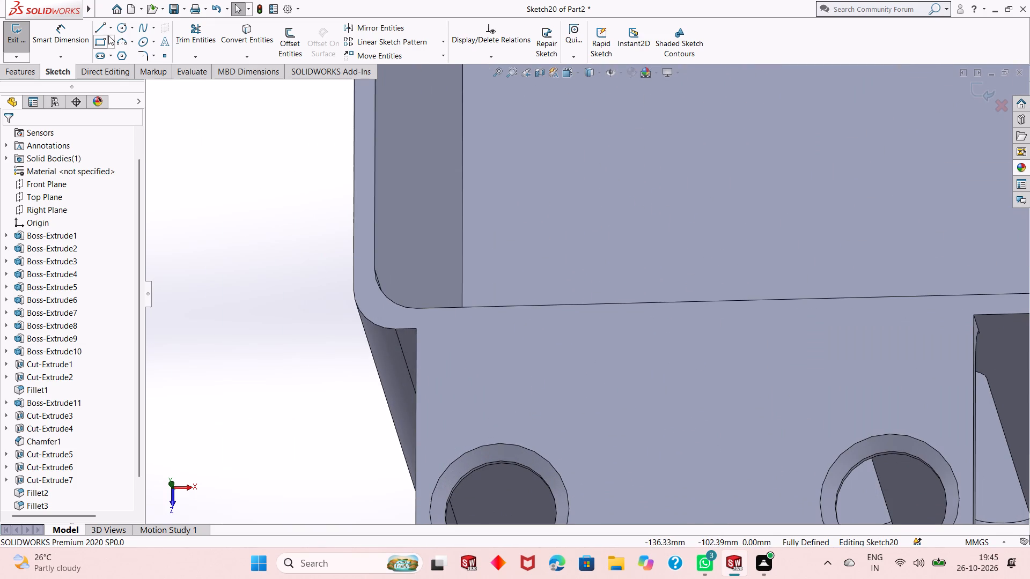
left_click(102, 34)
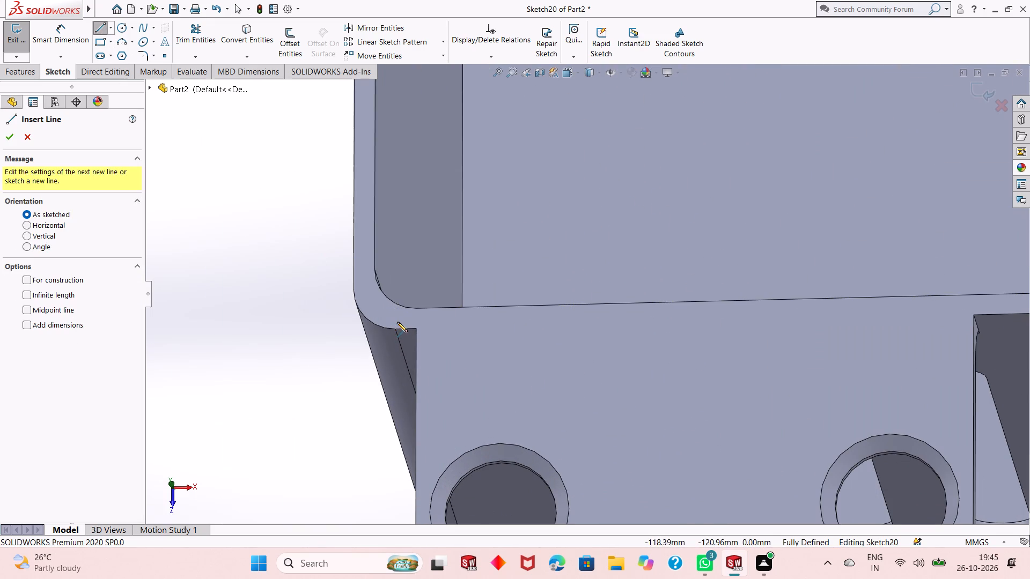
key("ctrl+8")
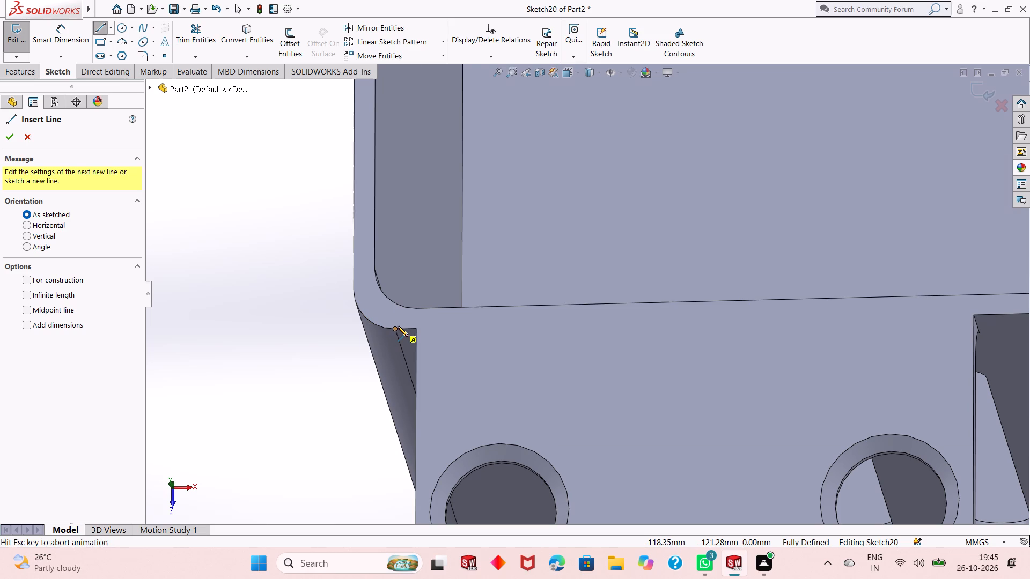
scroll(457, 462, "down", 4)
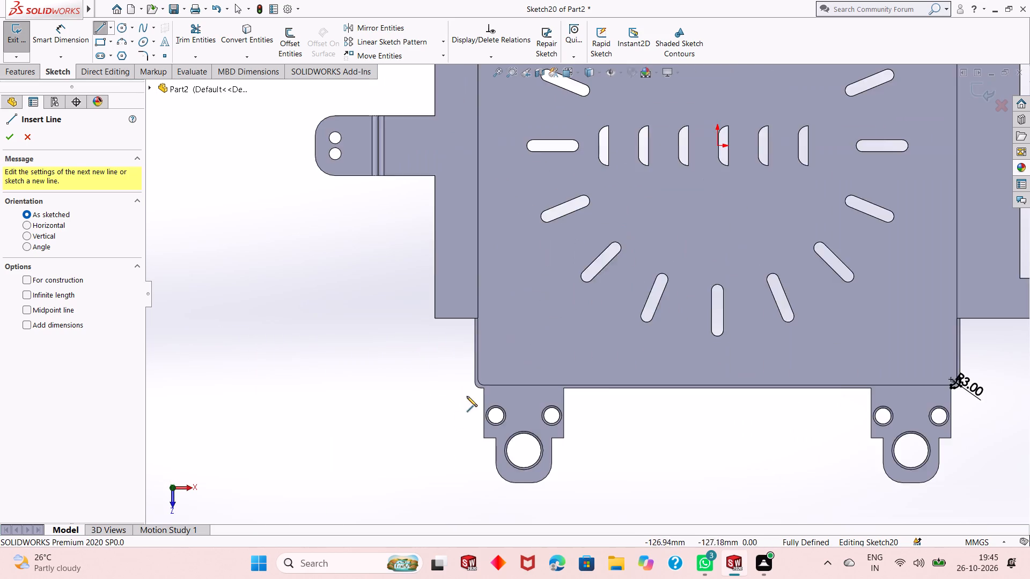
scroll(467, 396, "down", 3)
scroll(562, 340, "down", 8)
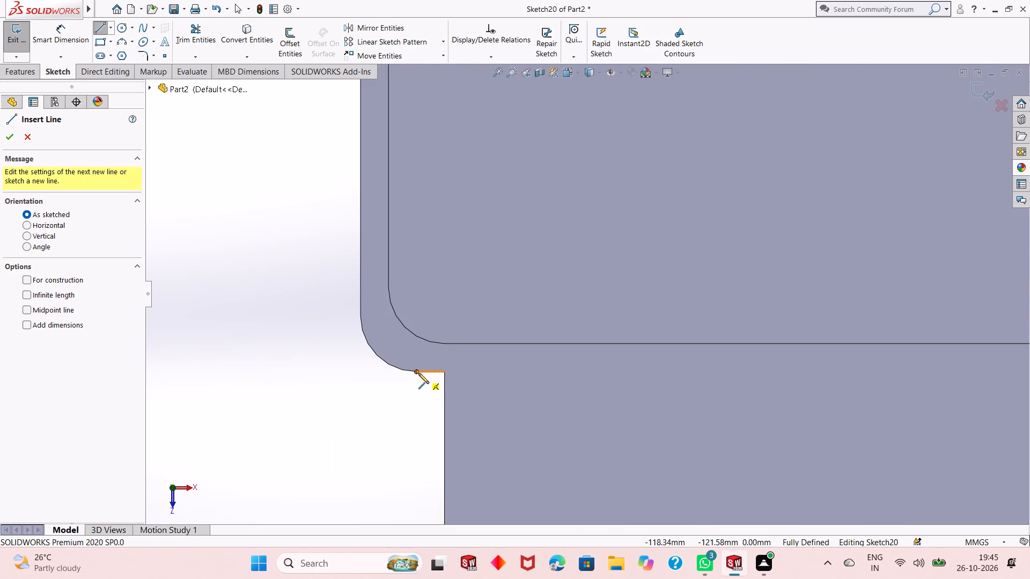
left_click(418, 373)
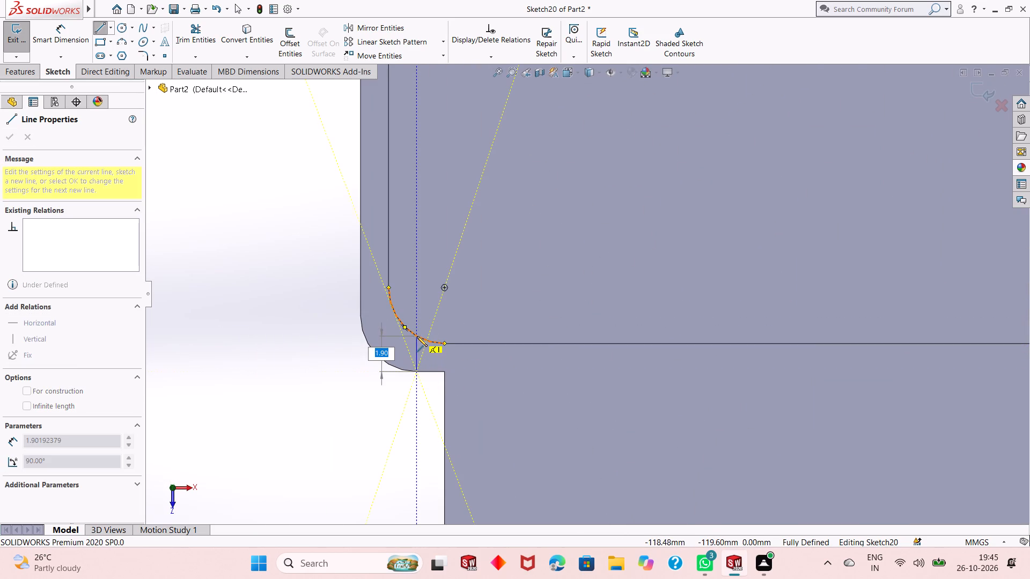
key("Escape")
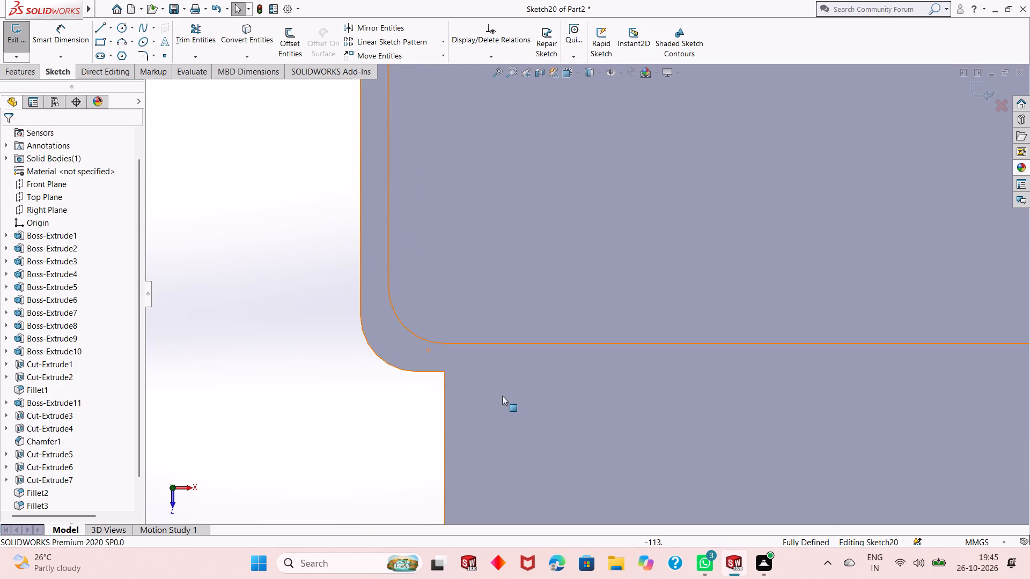
Review the finished corner profile with the R3.00 arc as reference for the opposite corner.
scroll(502, 396, "up", 12)
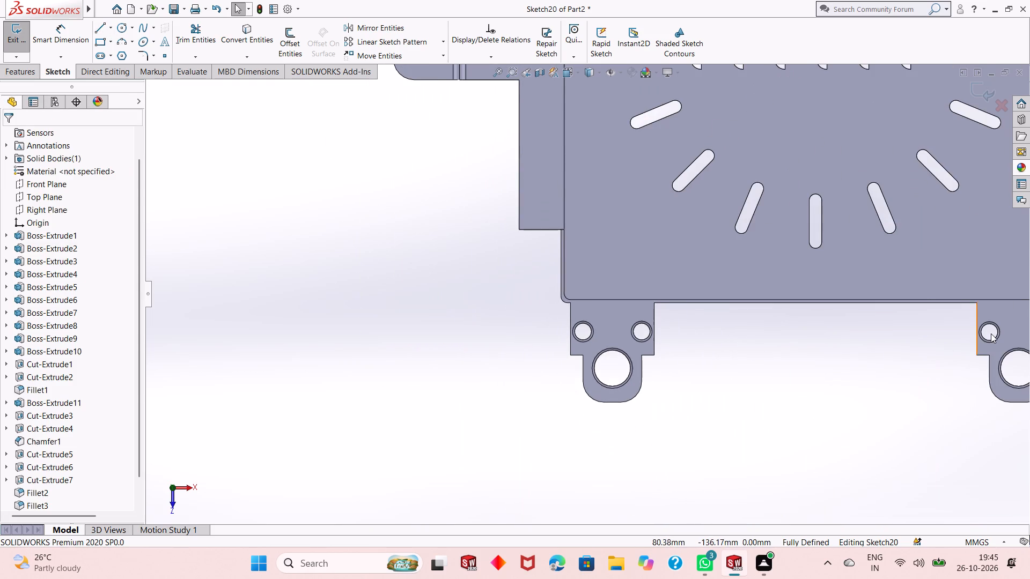
scroll(991, 333, "up", 1)
scroll(995, 306, "down", 3)
scroll(892, 295, "down", 3)
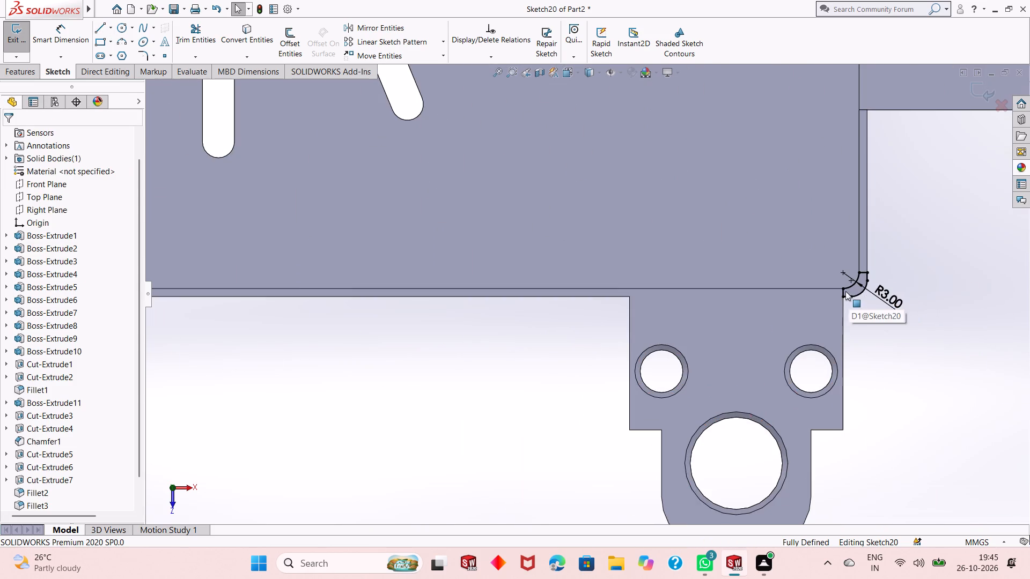
scroll(845, 291, "down", 3)
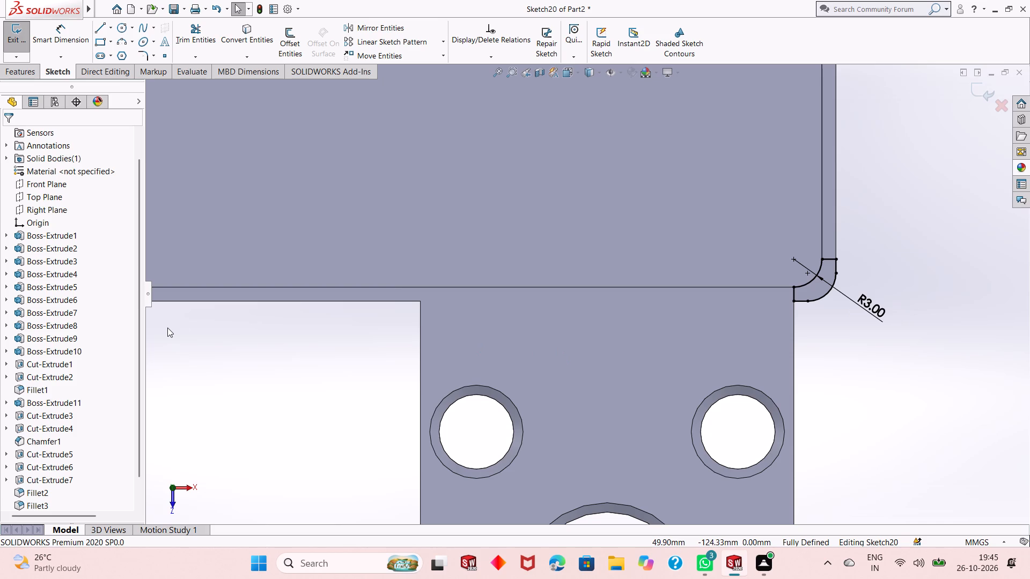
scroll(167, 328, "up", 2)
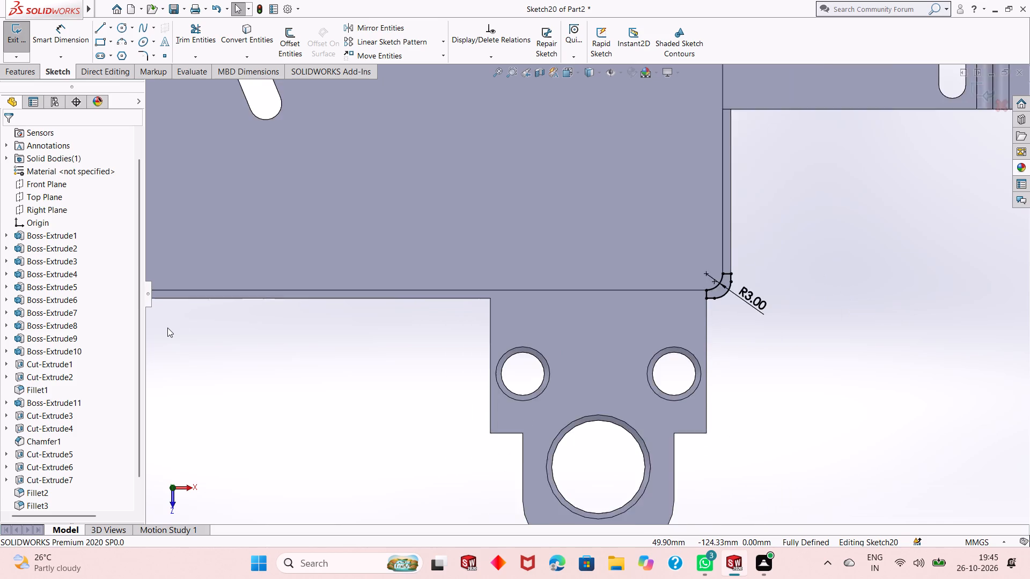
At the opposite rounded wall corner, draw a vertical line about 1.5 mm long from the tab's inside corner to the inner curve's end.
scroll(167, 328, "up", 3)
scroll(40, 328, "up", 1)
scroll(217, 322, "up", 4)
scroll(219, 289, "down", 3)
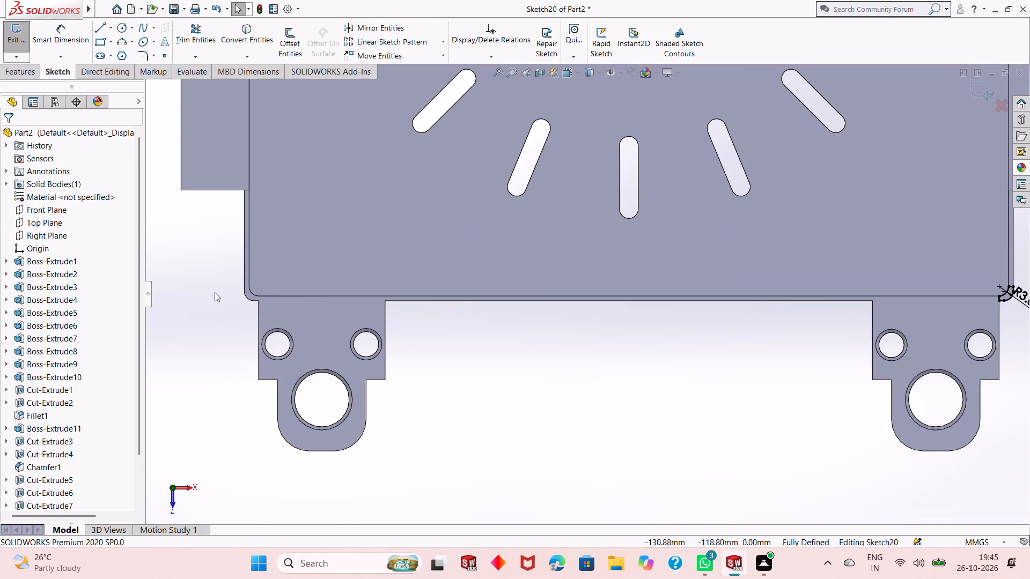
scroll(241, 298, "down", 9)
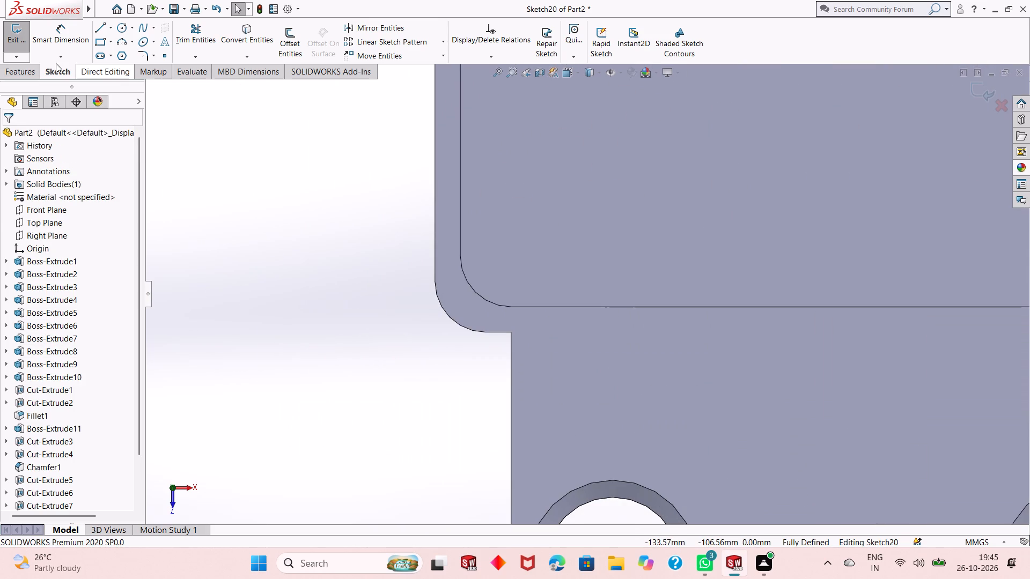
left_click(104, 33)
scroll(505, 272, "down", 3)
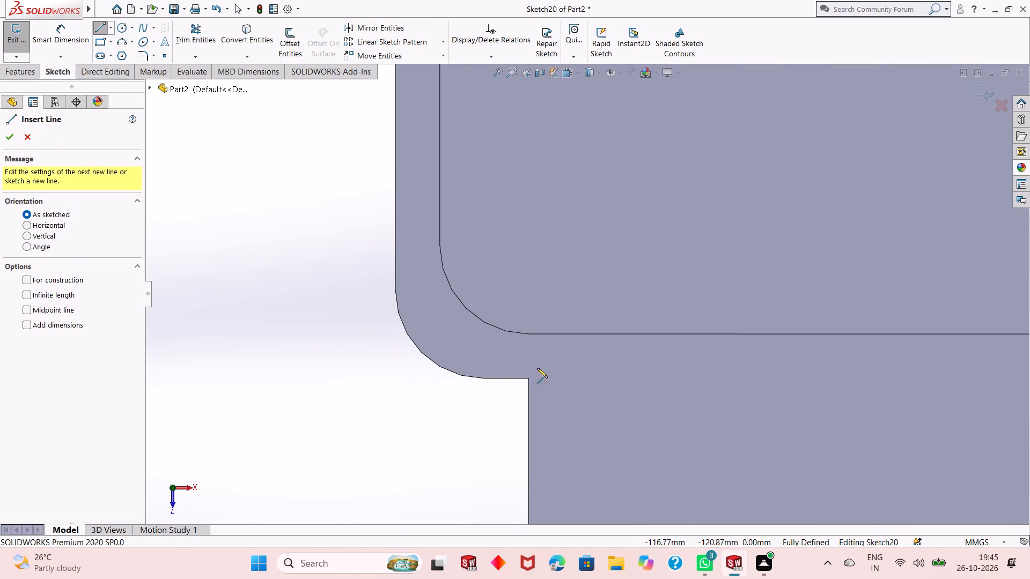
left_click(528, 380)
left_click(532, 335)
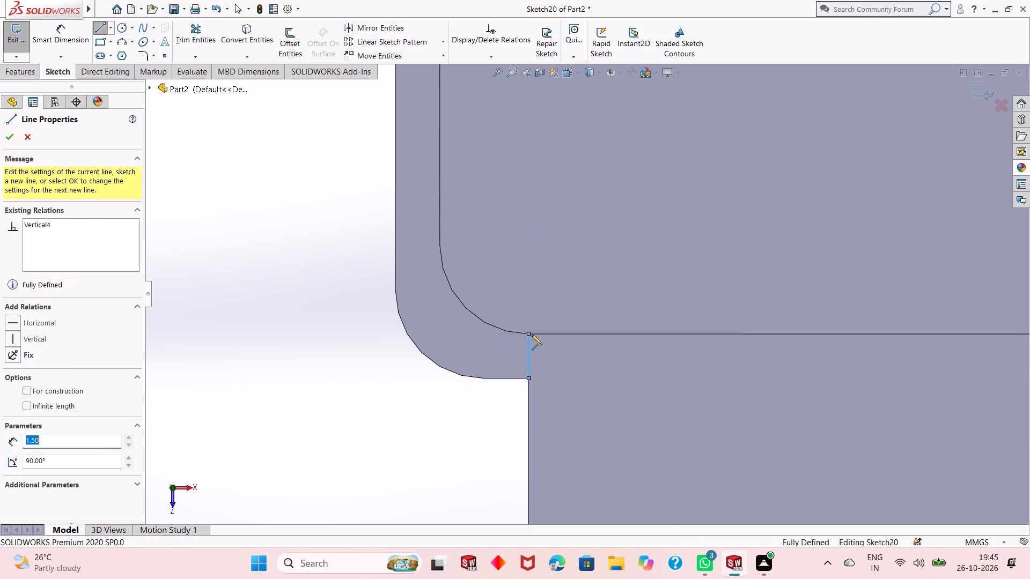
right_click(386, 336)
left_click(396, 346)
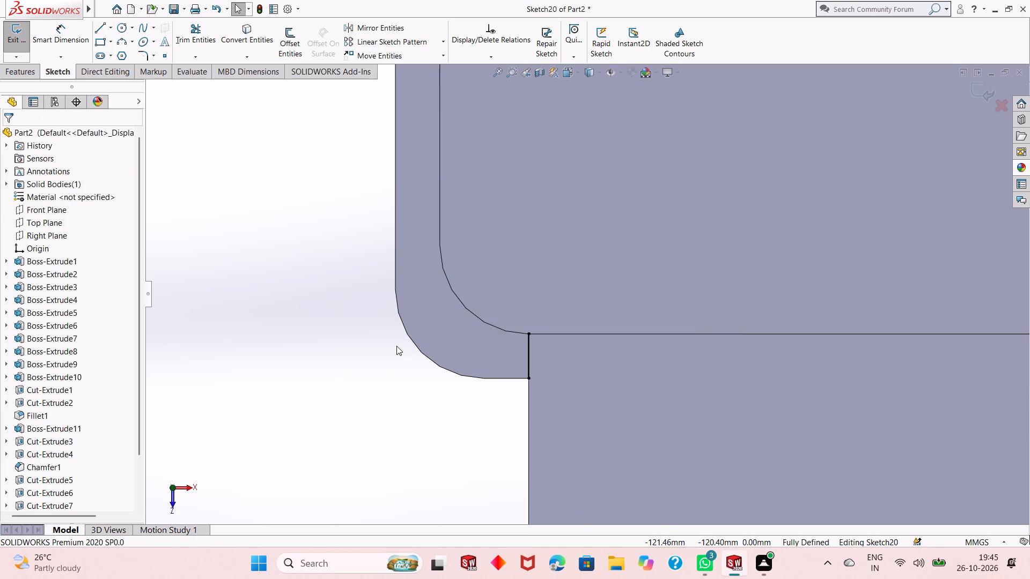
Draw a horizontal line about 1.5 mm long across the side wall from the inner corner curve's upper end to the outer edge.
left_click(105, 26)
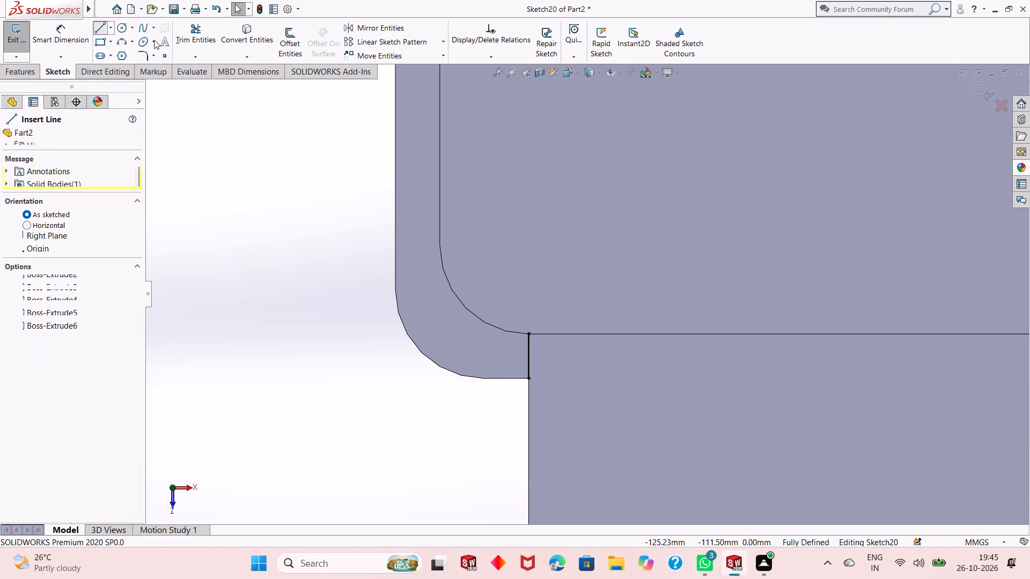
left_click(438, 246)
left_click(396, 246)
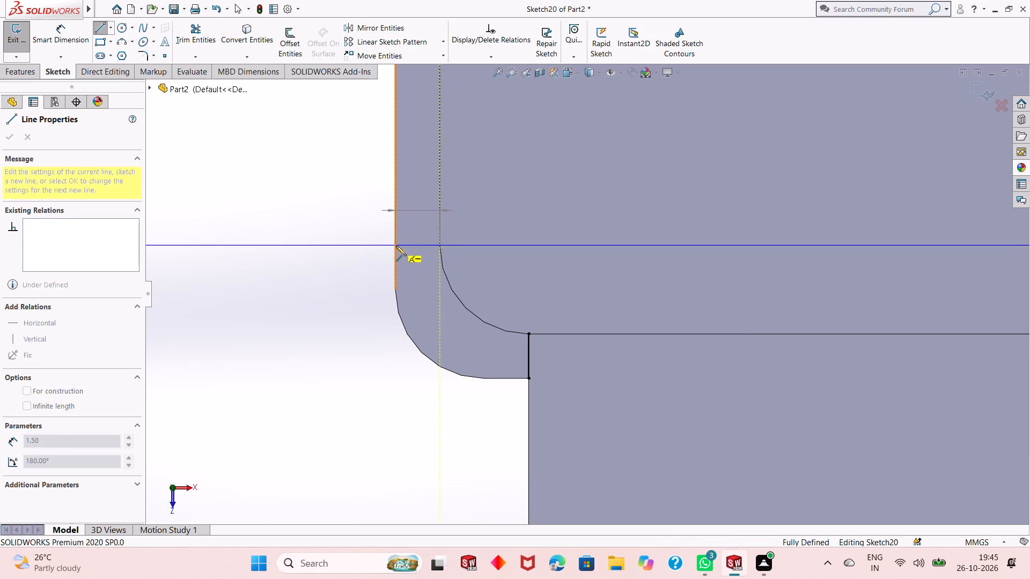
right_click(334, 240)
left_click(342, 248)
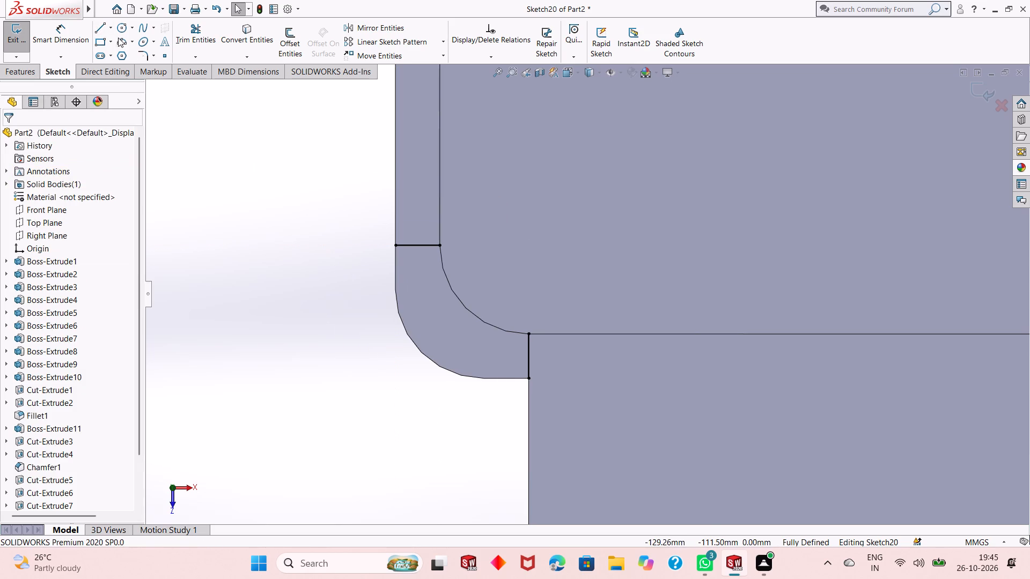
Draw short horizontal and vertical lines along the corner's outer edges, from both wall-crossing lines' outer ends to the outer curve's ends.
left_click(104, 32)
left_click(527, 377)
left_click(484, 379)
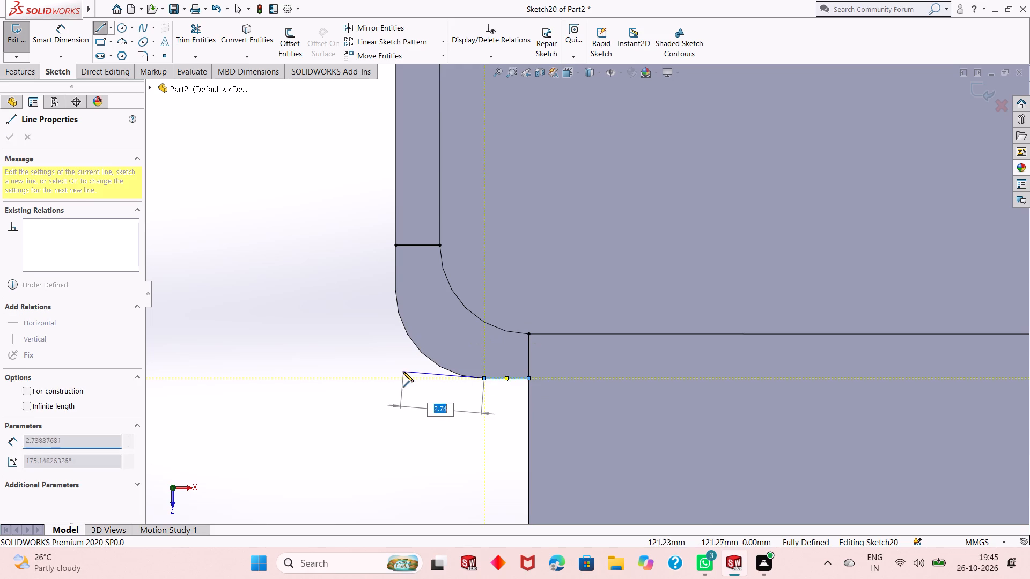
right_click(403, 372)
left_click(421, 379)
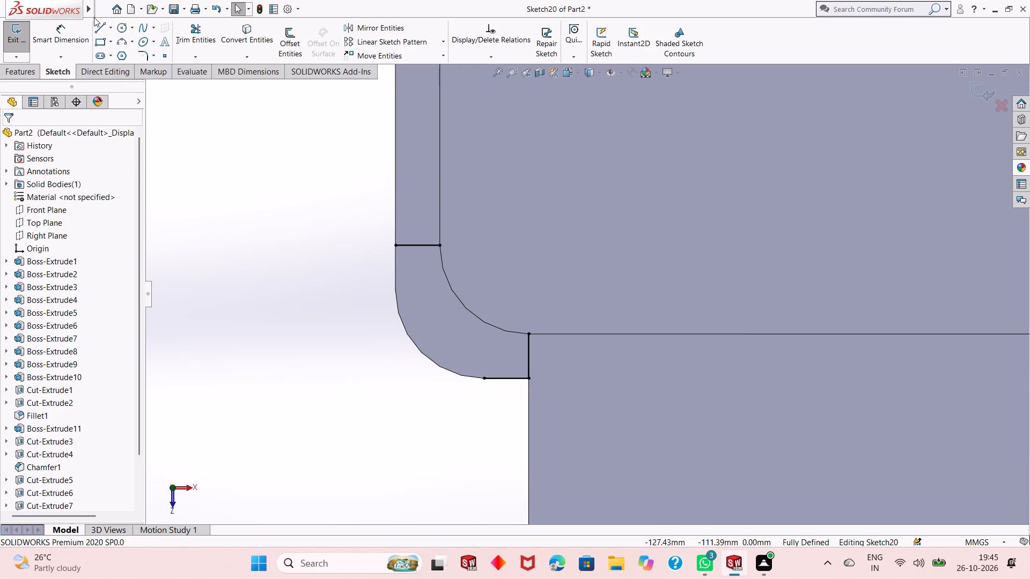
left_click(97, 26)
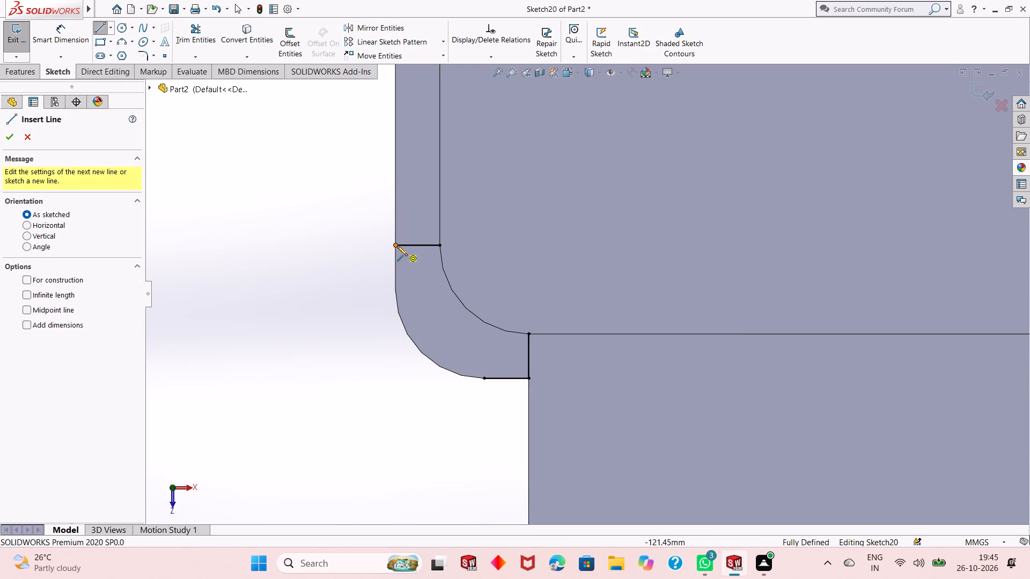
left_click(397, 246)
left_click(397, 288)
right_click(312, 294)
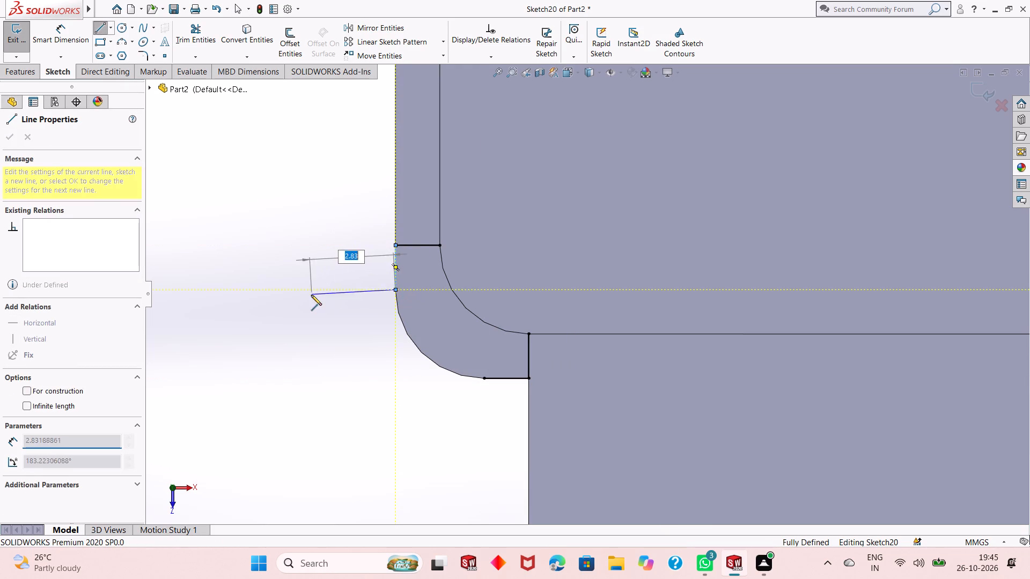
left_click(345, 306)
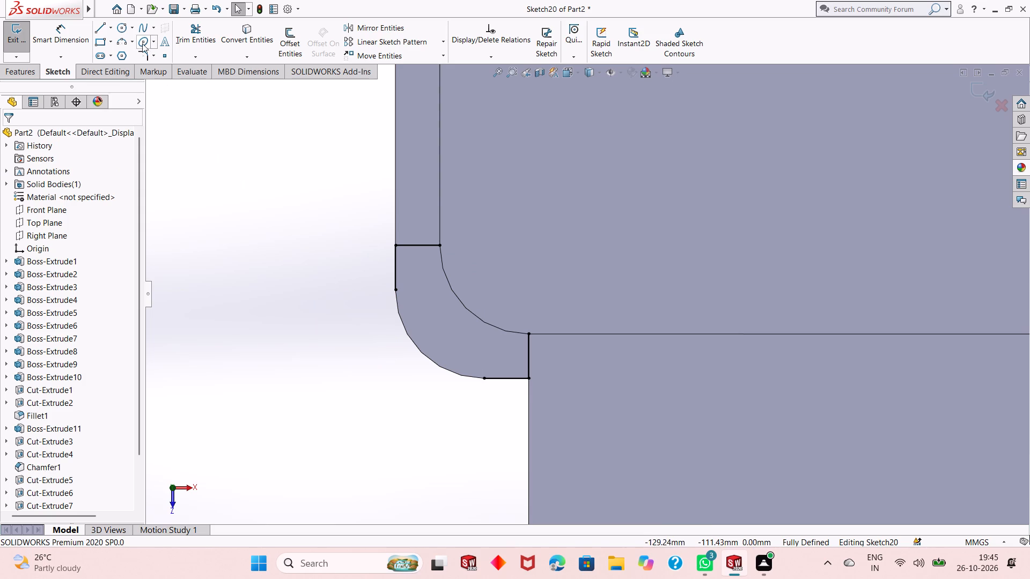
Draw 3-point arcs of 3.00 mm radius along the corner's inner and outer curves to close the profile.
left_click(121, 42)
left_click(442, 246)
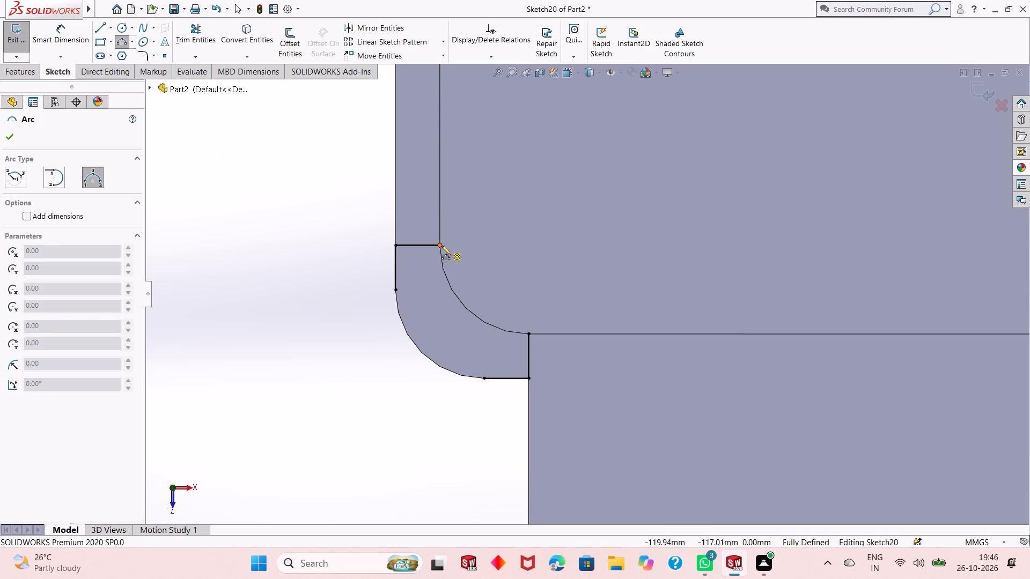
left_click(527, 332)
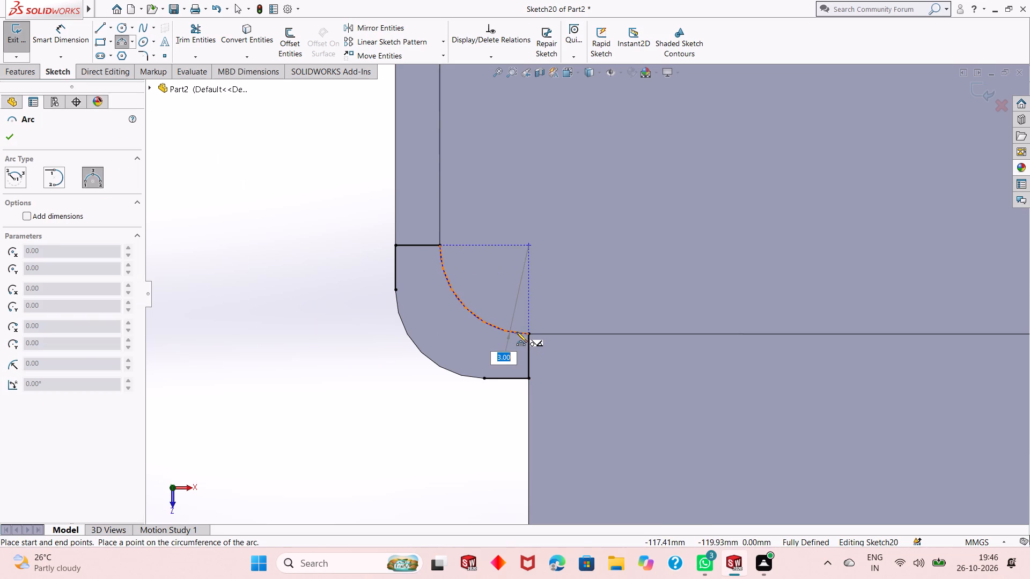
left_click(517, 332)
left_click(396, 288)
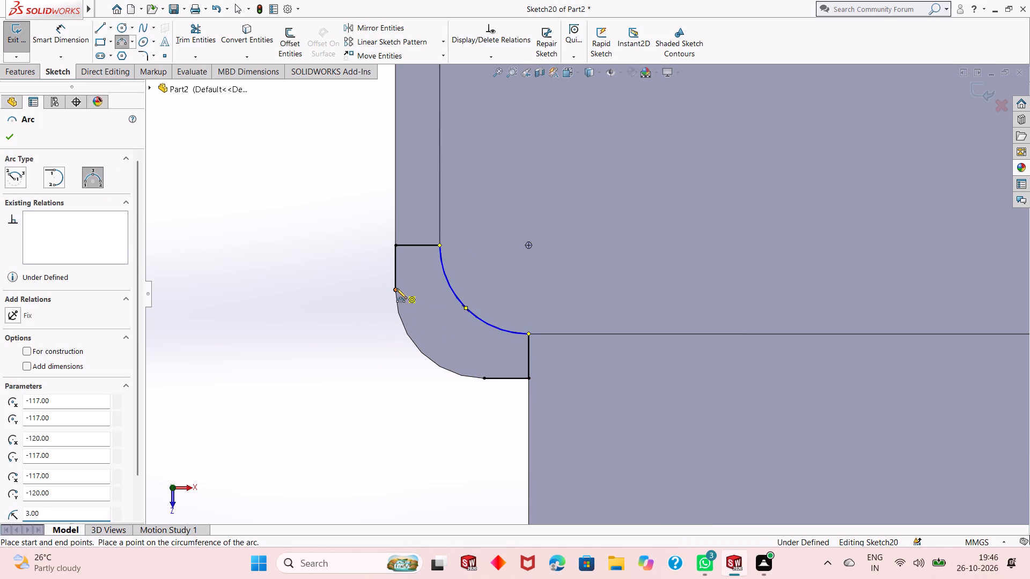
left_click(487, 377)
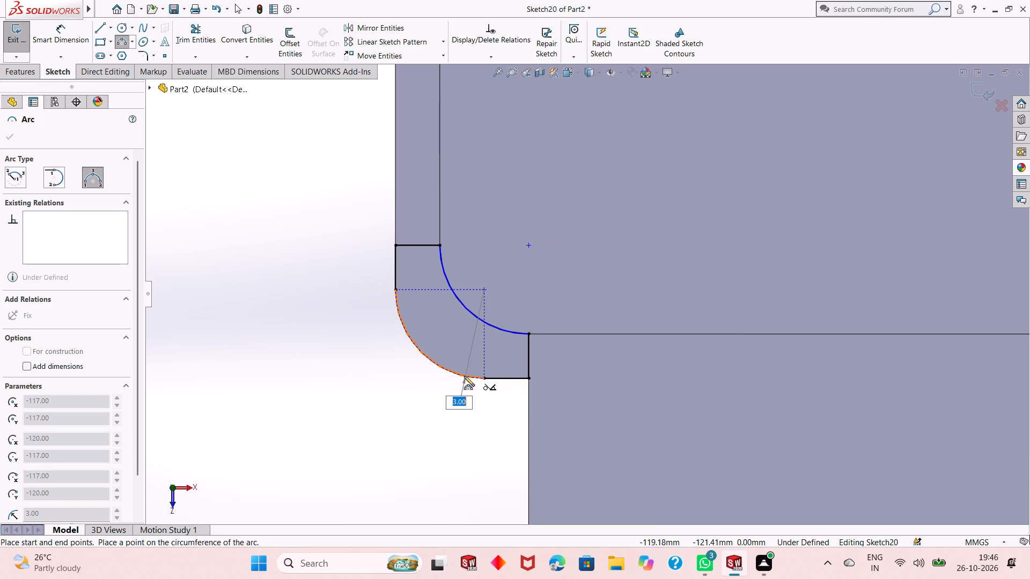
left_click(464, 376)
right_click(273, 264)
left_click(301, 273)
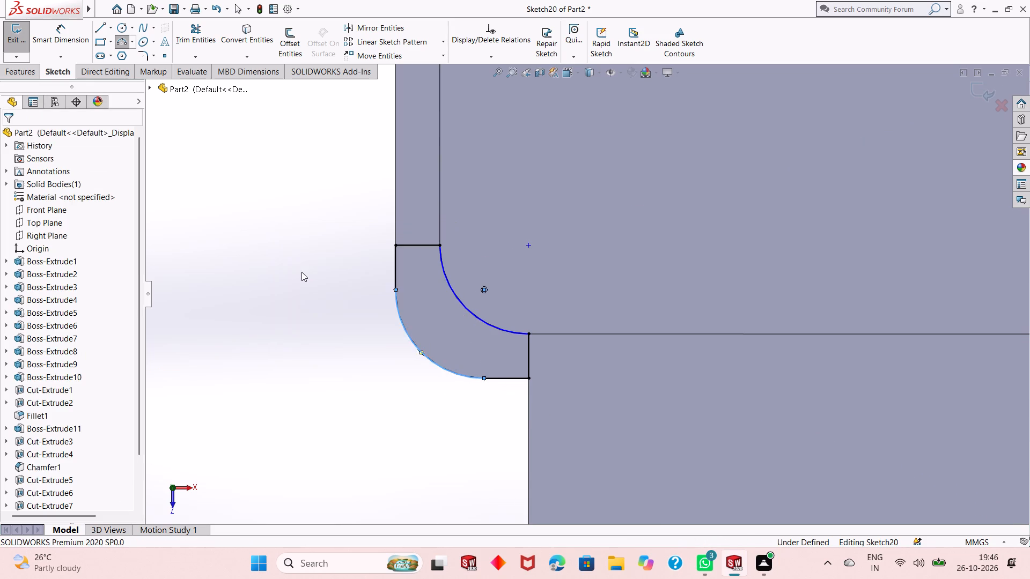
Apply an Equal relation between the corner profile's inner and outer arcs.
left_click(454, 295)
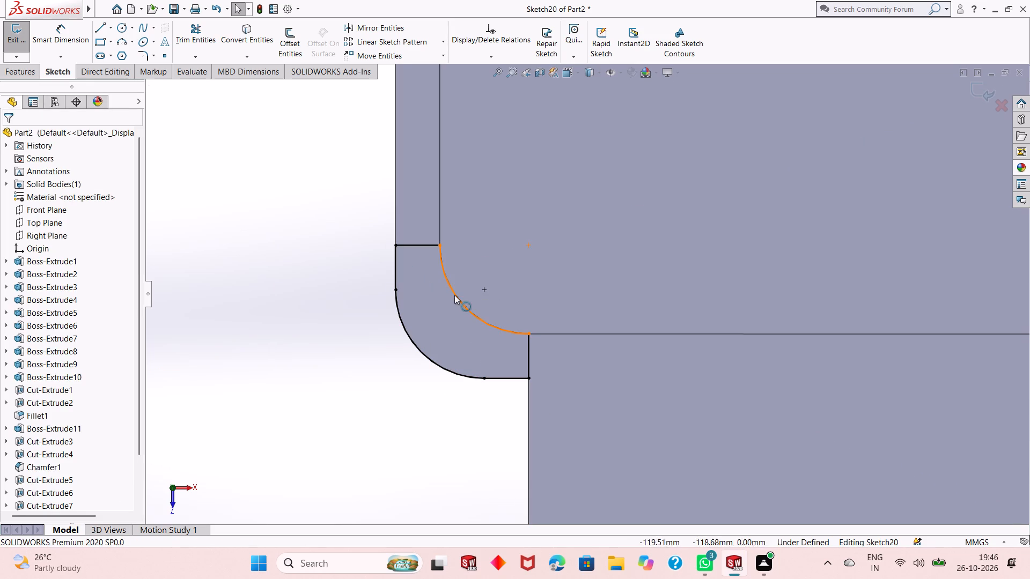
left_click(418, 345, "ctrl")
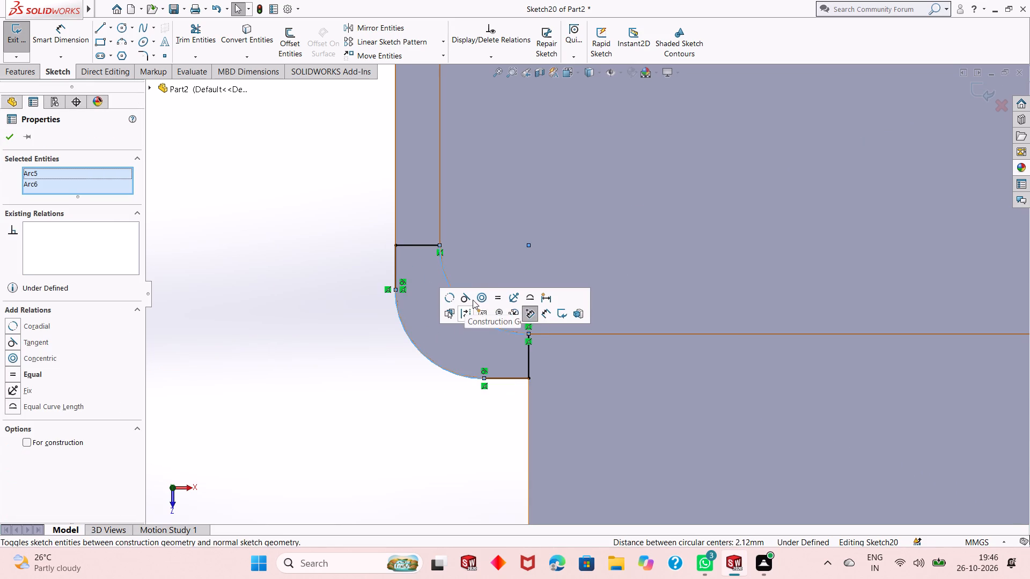
left_click(495, 301)
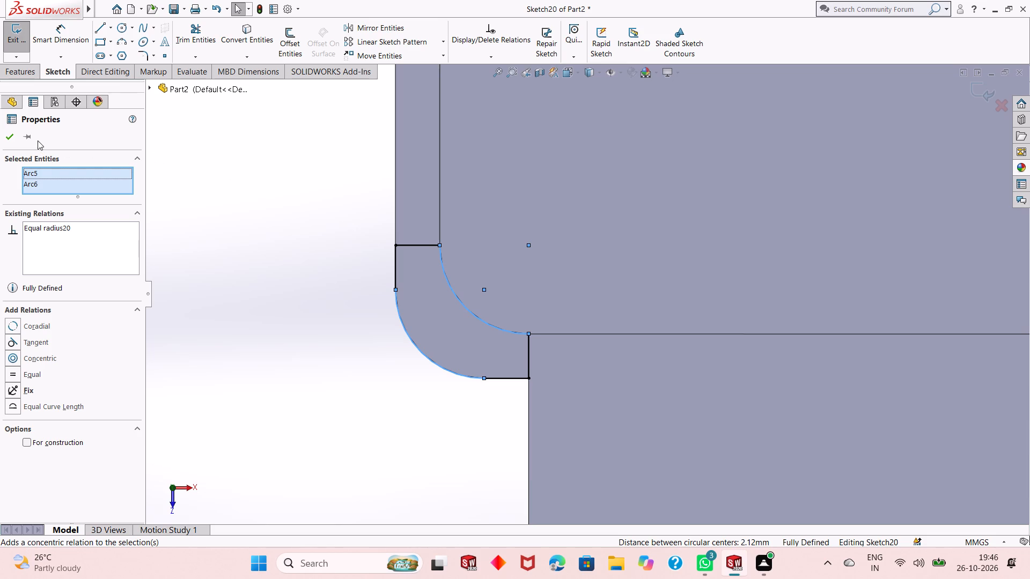
left_click(5, 140)
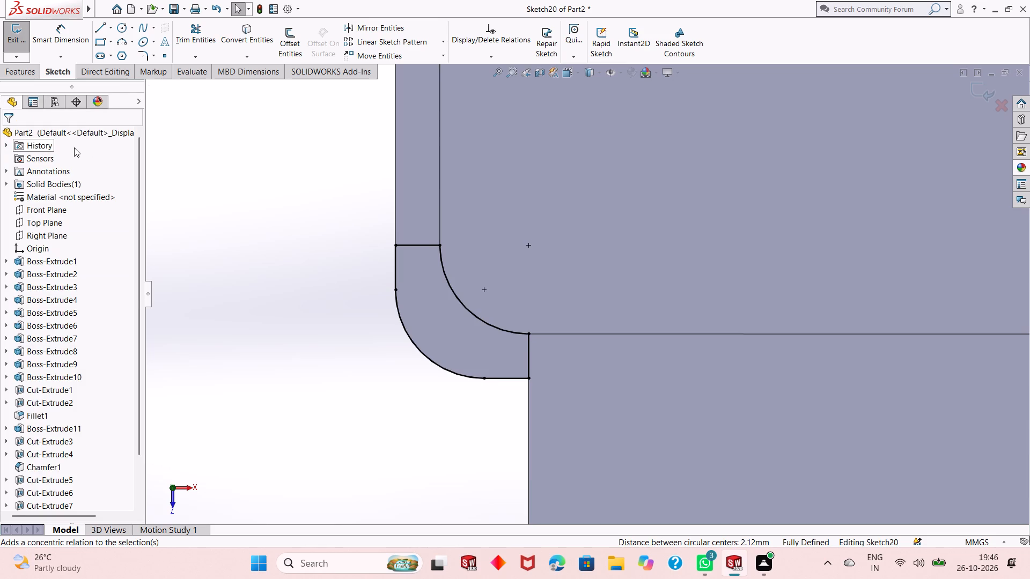
At the rounded corner on the same side wall's other end, draw a 1.50 mm vertical line from the tab's inside corner to the inner curve.
scroll(361, 386, "up", 12)
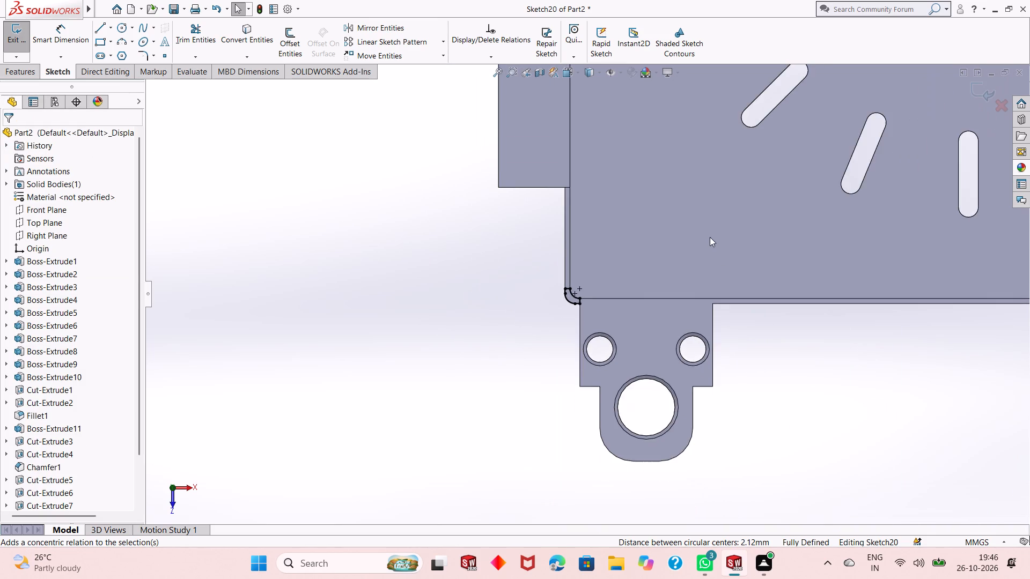
scroll(708, 234, "up", 5)
scroll(691, 164, "up", 1)
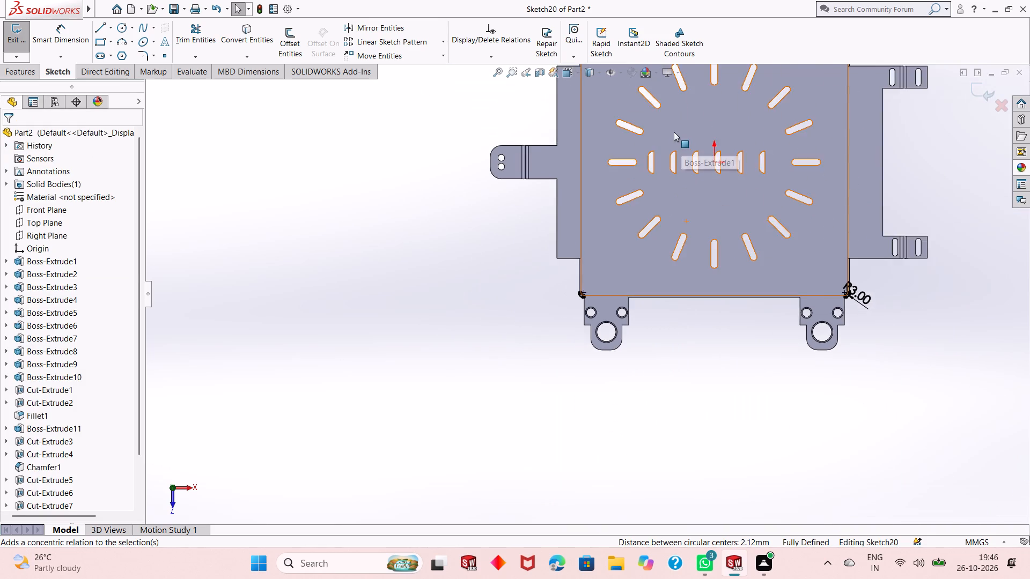
scroll(674, 132, "up", 3)
scroll(628, 110, "down", 3)
scroll(513, 224, "down", 3)
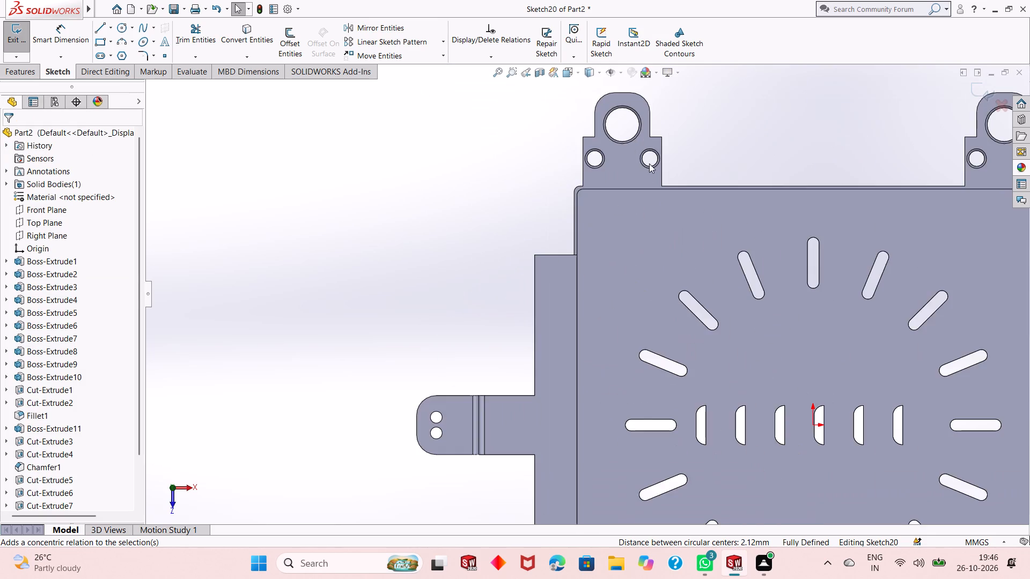
scroll(649, 160, "down", 7)
scroll(424, 345, "down", 6)
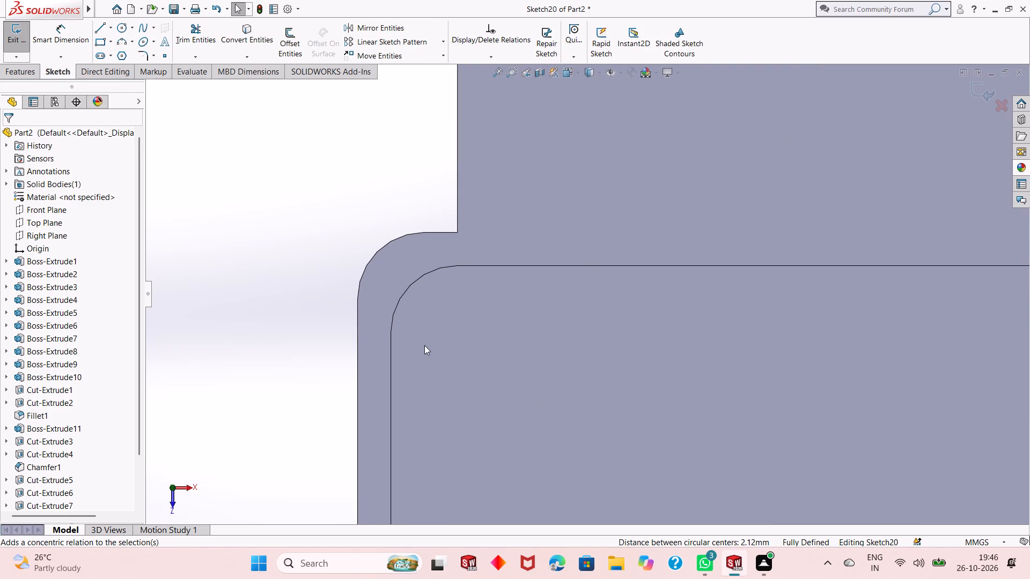
left_click(97, 26)
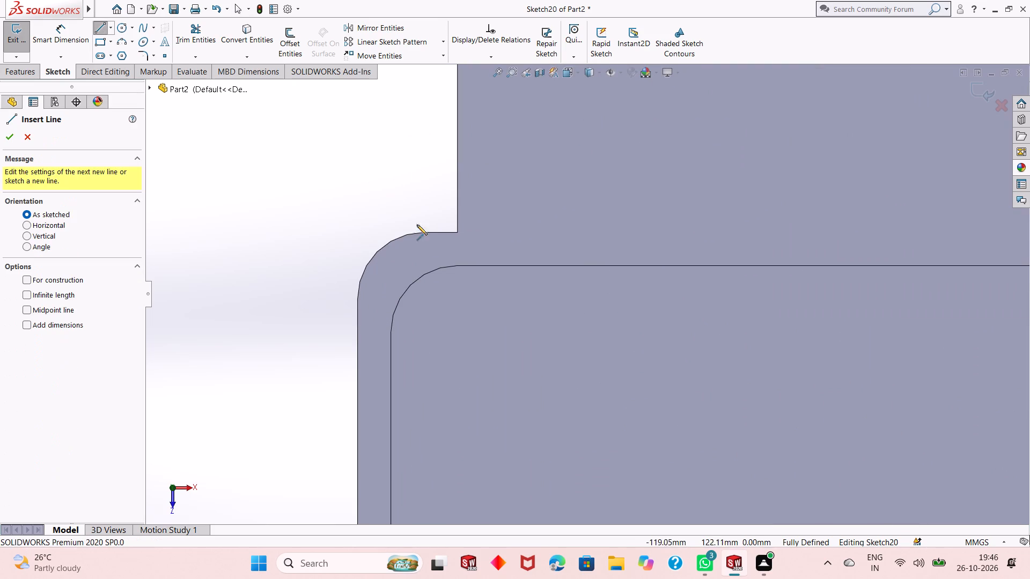
left_click(459, 231)
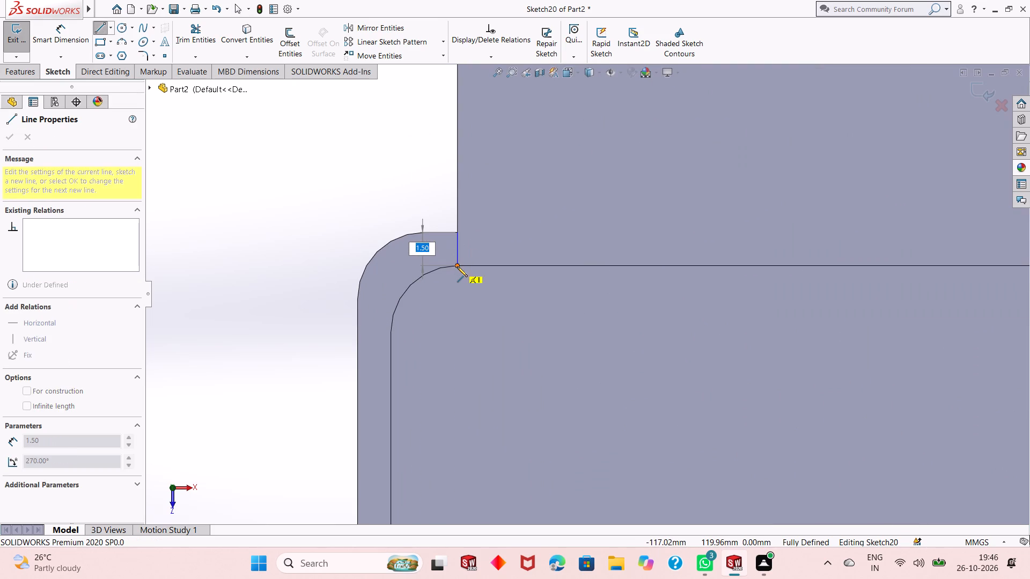
left_click(457, 266)
right_click(303, 242)
left_click(308, 248)
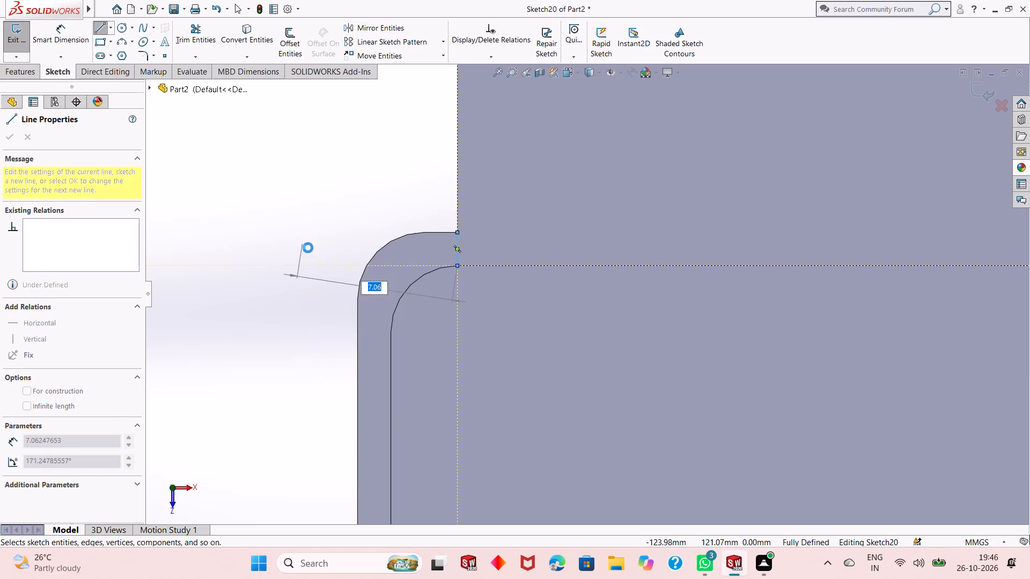
Draw a horizontal line across the side wall from the inner corner curve's lower end to the outer edge.
left_click(99, 28)
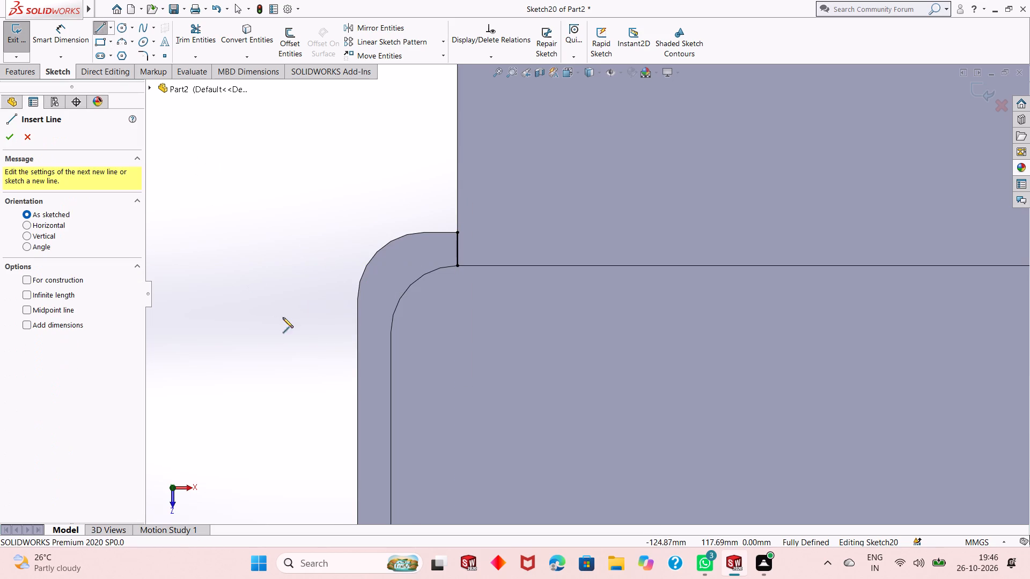
left_click(392, 332)
left_click(357, 332)
right_click(329, 311)
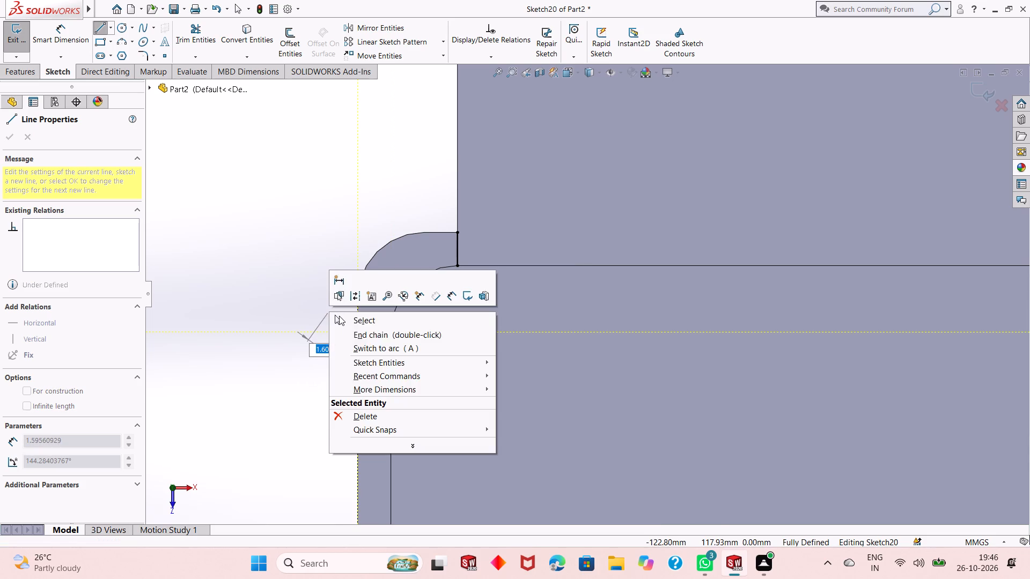
left_click(339, 316)
Draw a 1.50 mm horizontal line from the tab's inside corner and a short vertical line up the side wall, both ending at the outer curve.
left_click(95, 32)
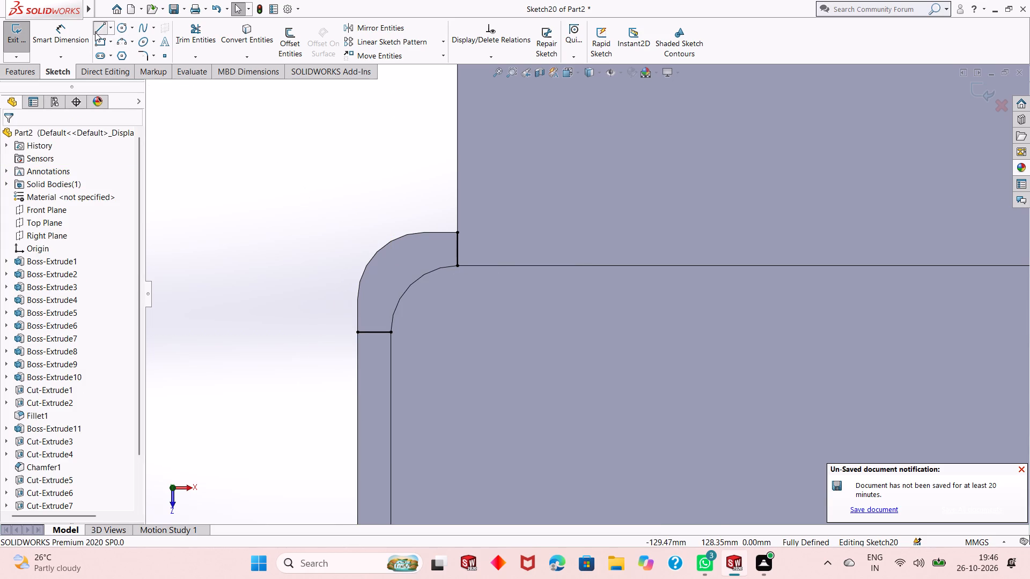
left_click(459, 232)
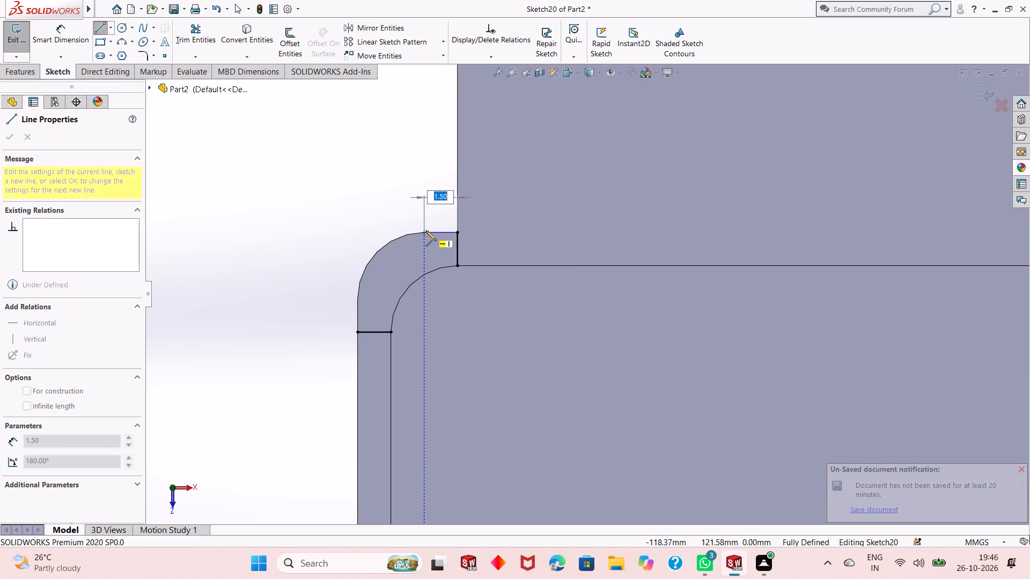
left_click(423, 231)
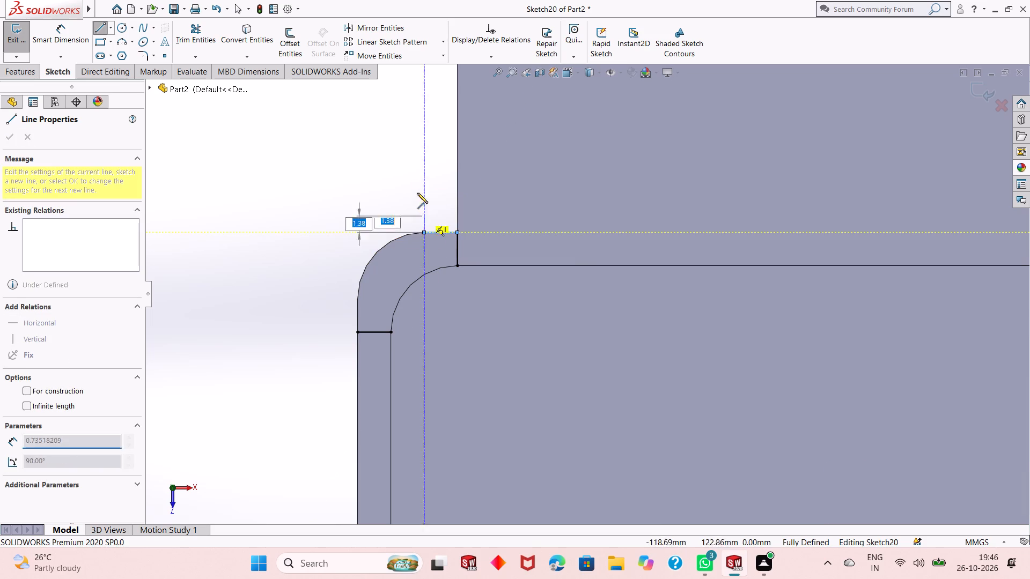
right_click(413, 174)
left_click(415, 184)
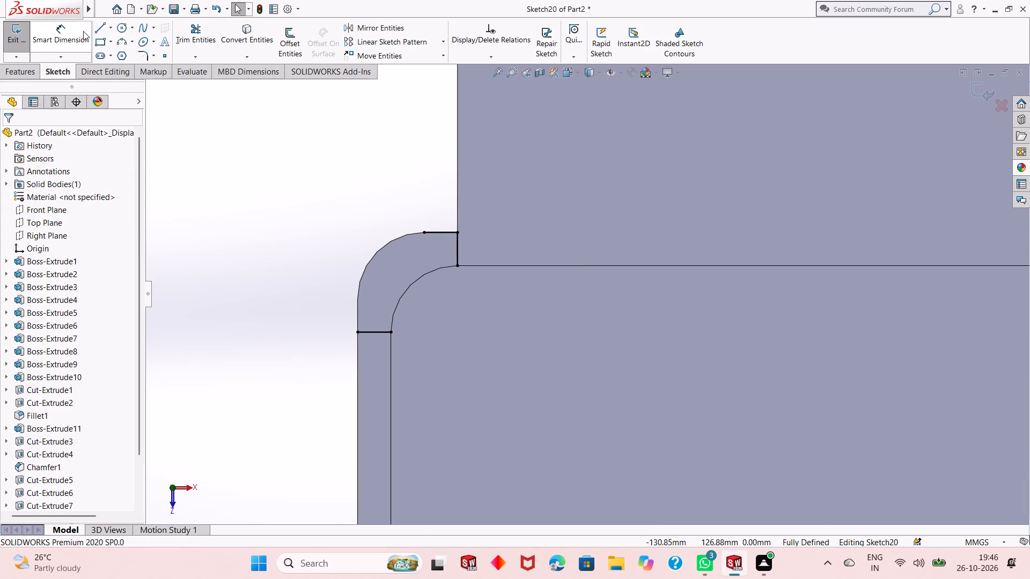
left_click(100, 28)
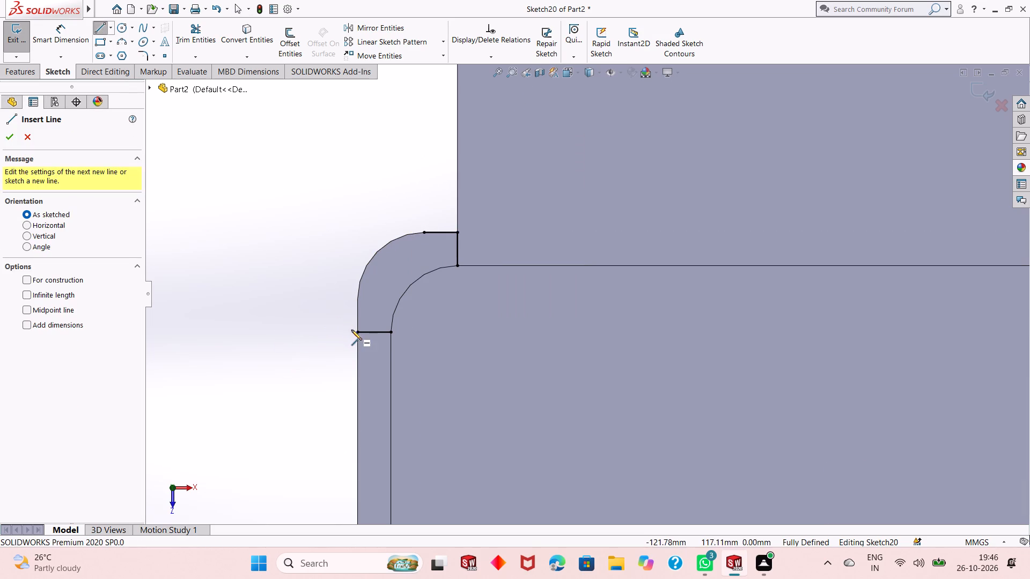
left_click(356, 332)
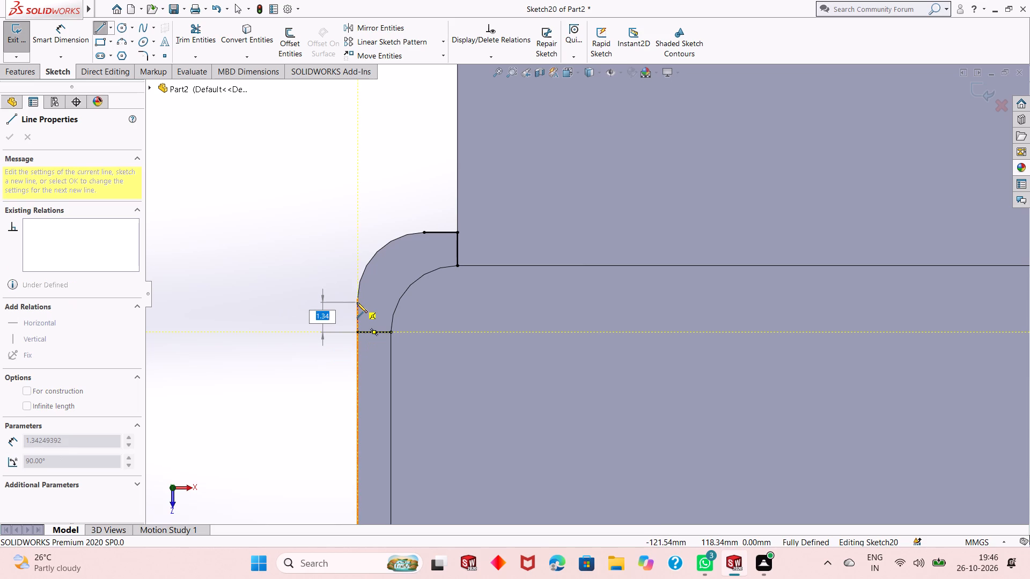
left_click(357, 299)
right_click(320, 240)
left_click(330, 249)
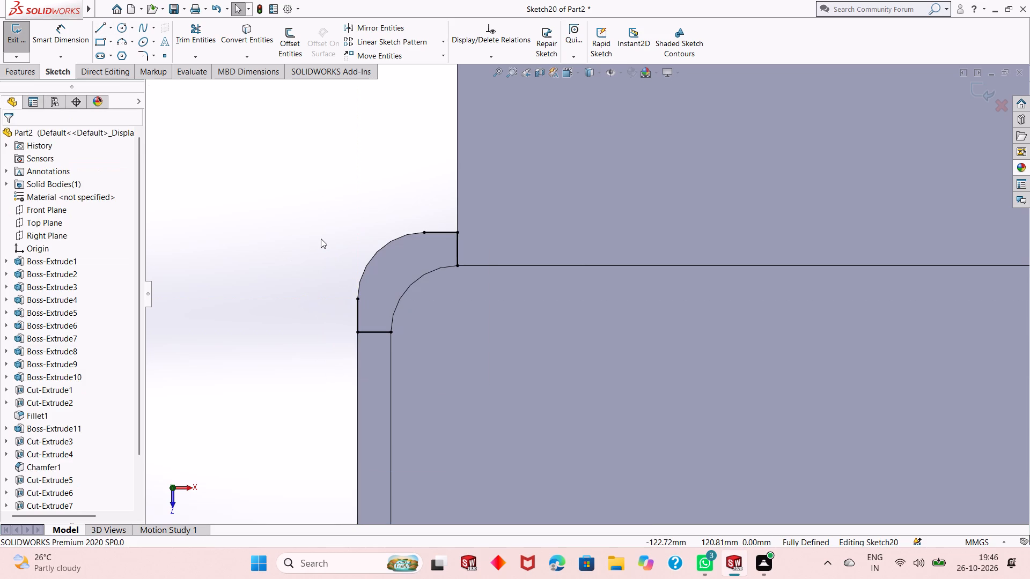
Draw 3.00 mm radius inner and outer three-point arcs along the rounded corner, joining the line endpoints to close the profile.
left_click(121, 41)
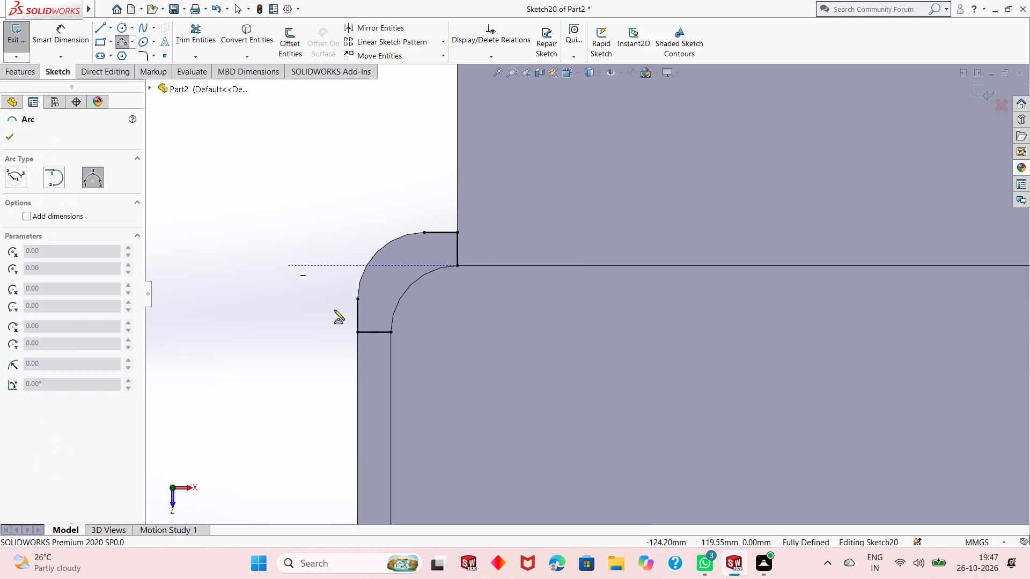
left_click(394, 333)
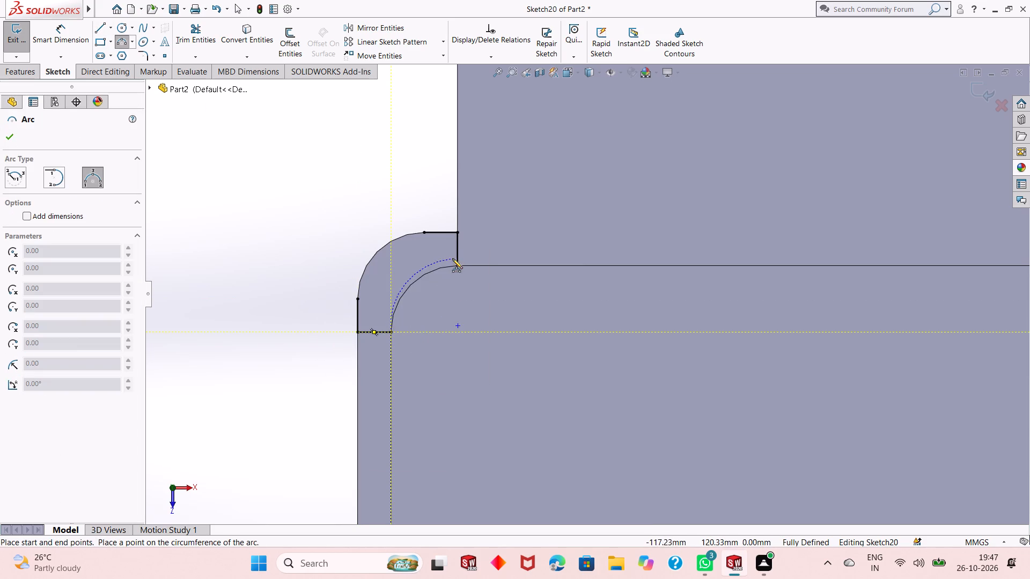
left_click(458, 265)
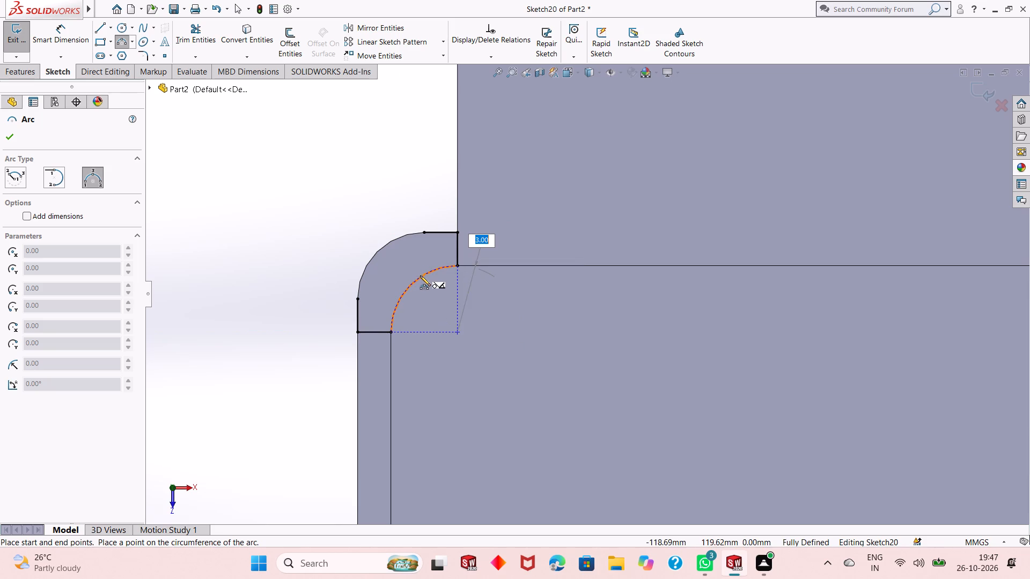
left_click(420, 278)
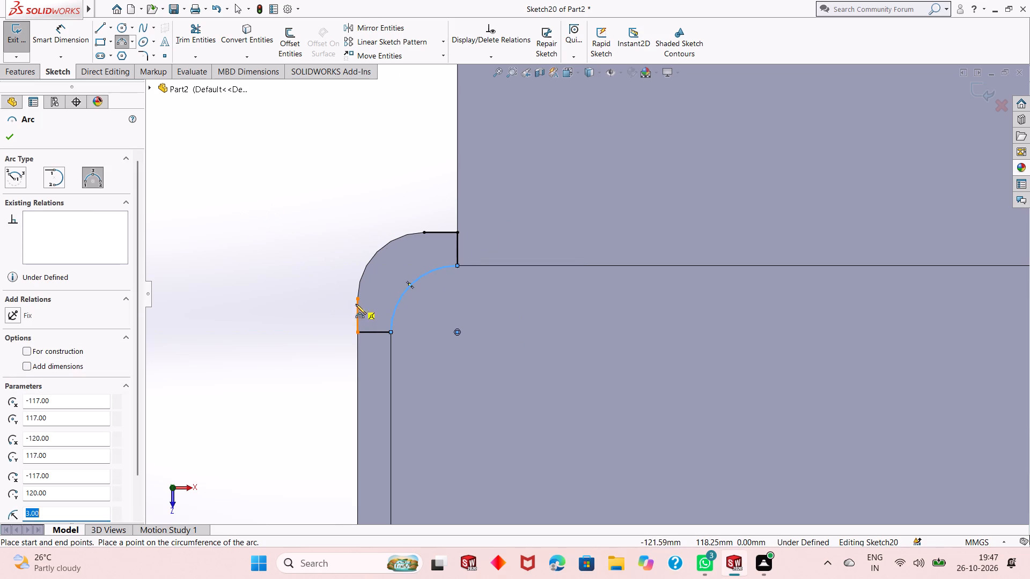
left_click(358, 298)
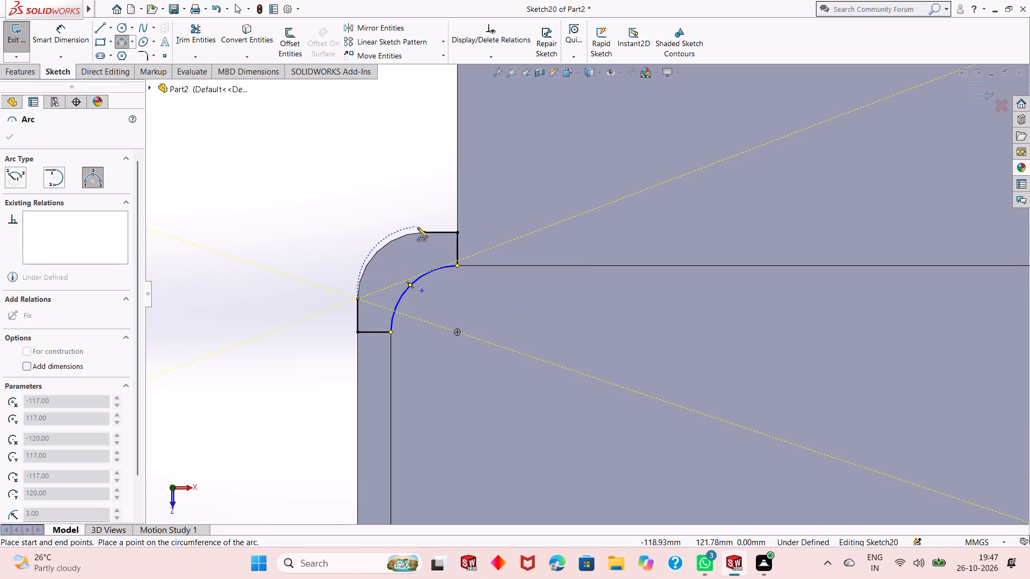
left_click(422, 232)
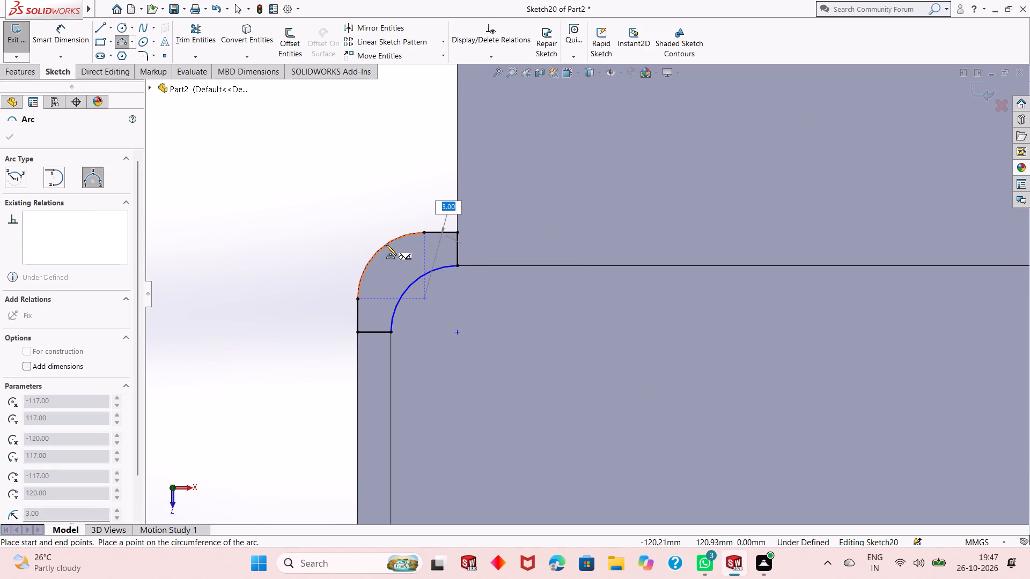
left_click(386, 245)
right_click(306, 217)
left_click(350, 231)
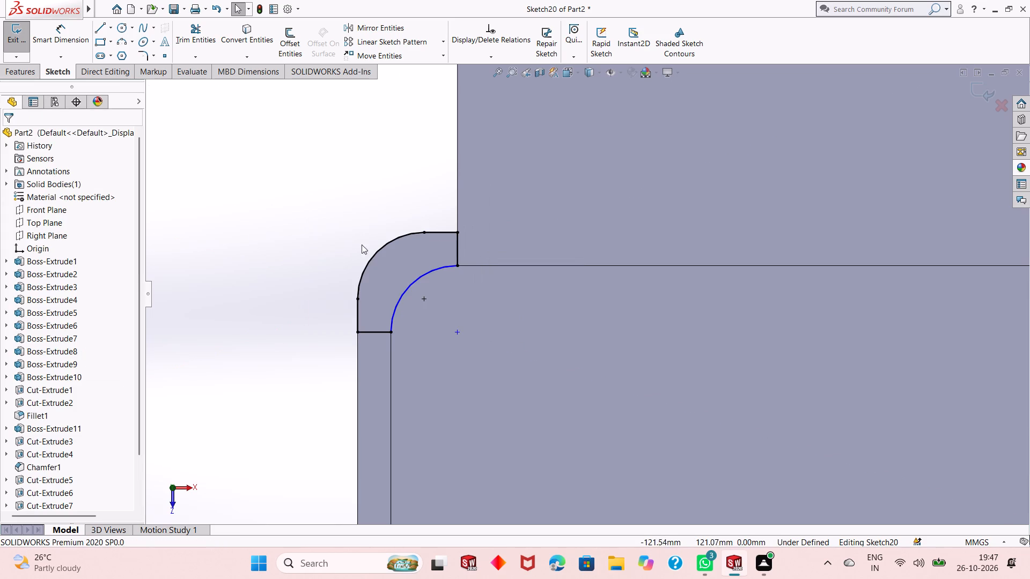
Apply an Equal relation between this corner profile's inner and outer arcs.
left_click(377, 252)
left_click(405, 292, "ctrl")
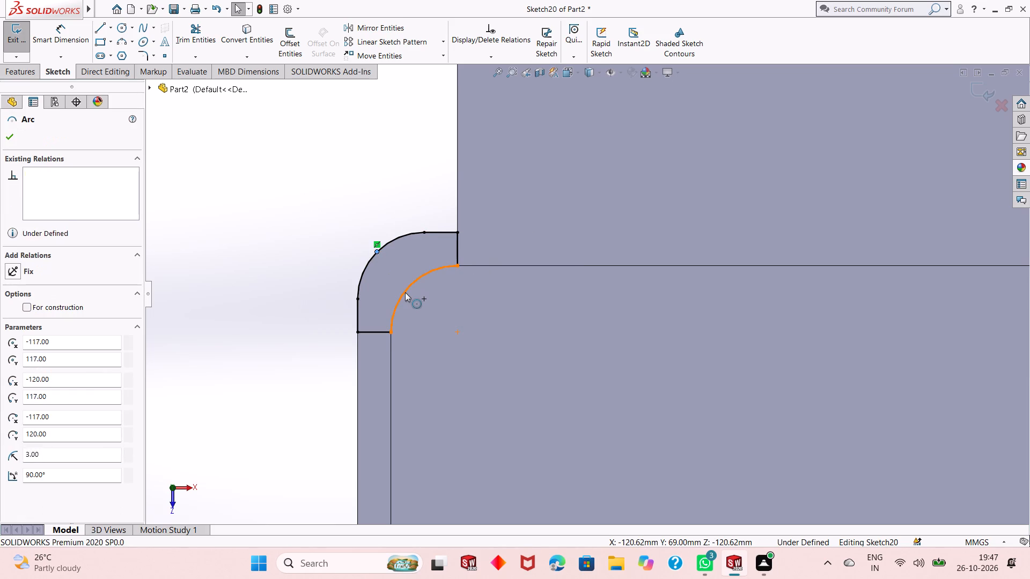
key("Escape")
key("Escape")
key("Escape")
left_click(399, 239)
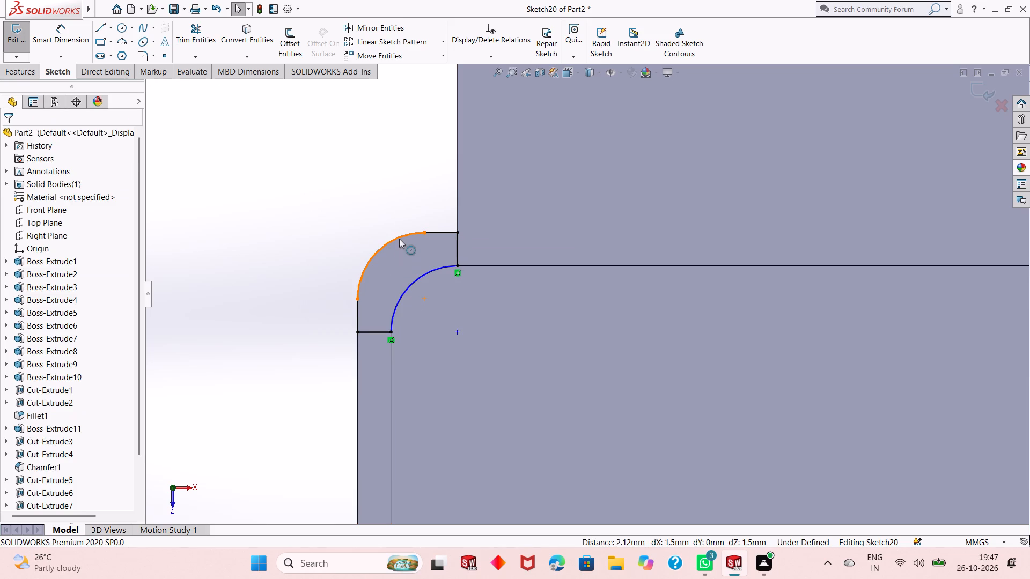
left_click(415, 280, "ctrl")
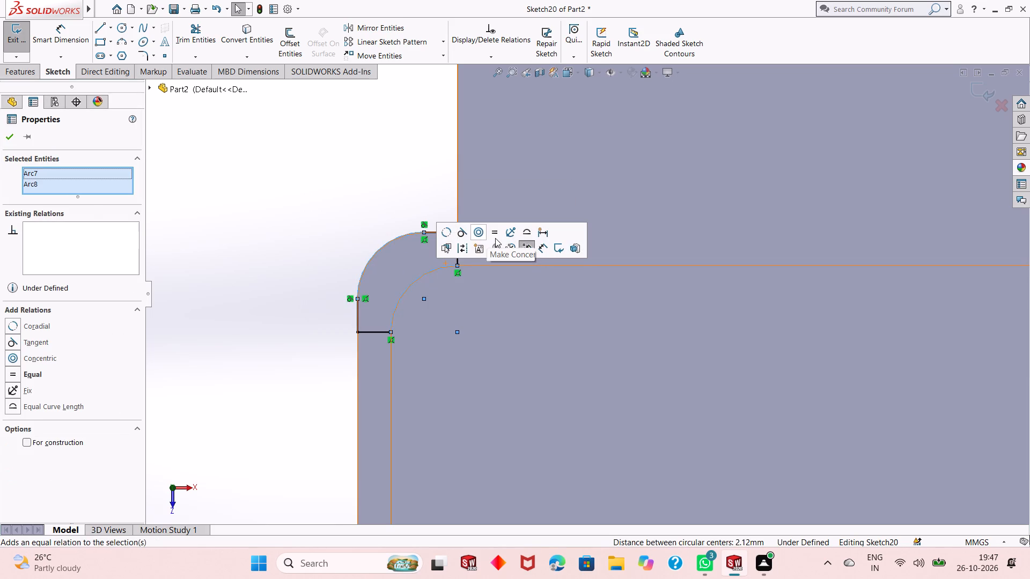
left_click(496, 238)
left_click(6, 138)
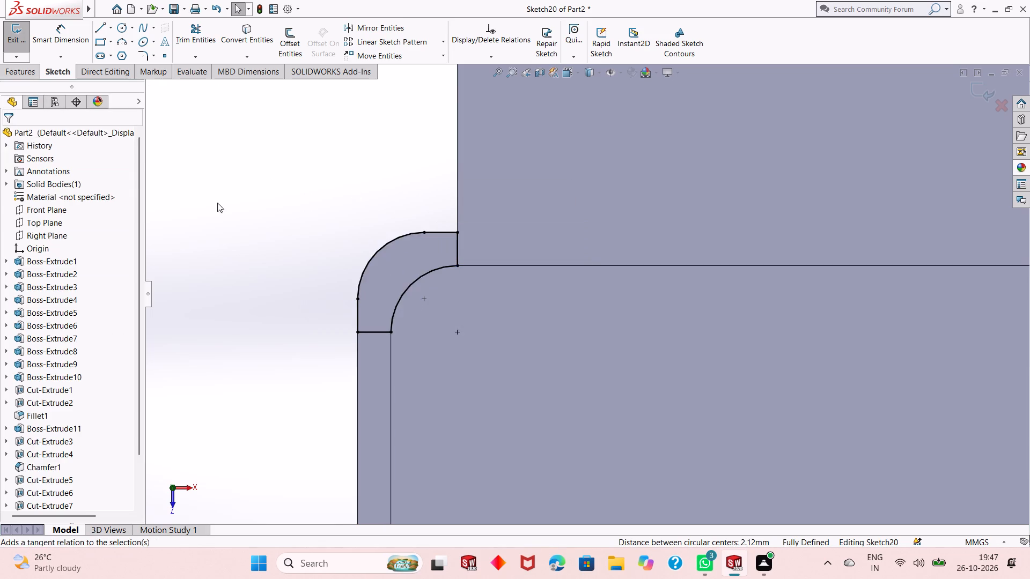
At the rounded corner beside the opposite three-hole tab, draw a 1.50 mm vertical line from the tab's base corner to the inner curve.
scroll(271, 246, "up", 14)
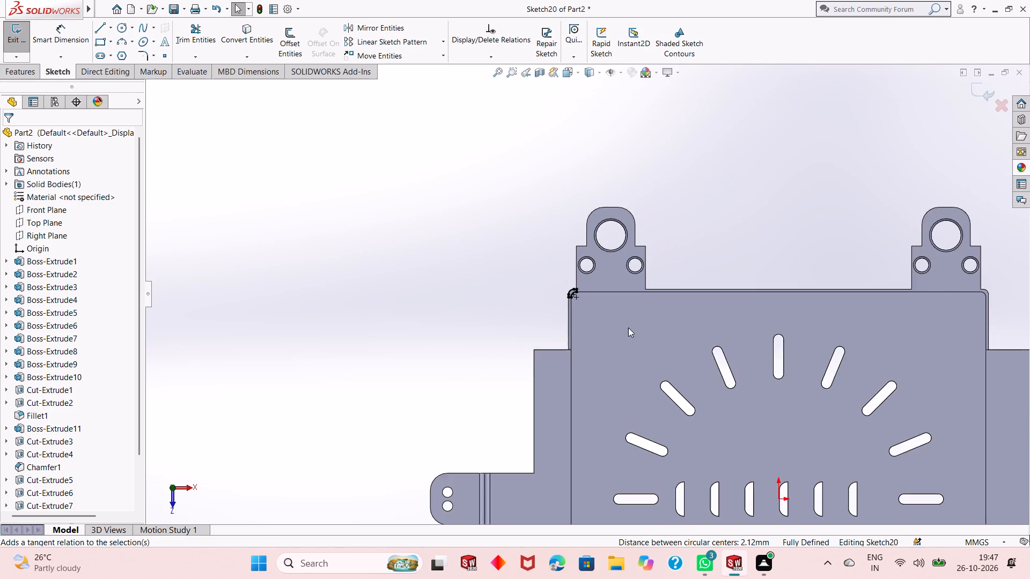
scroll(628, 328, "up", 2)
scroll(859, 302, "down", 6)
scroll(712, 268, "down", 3)
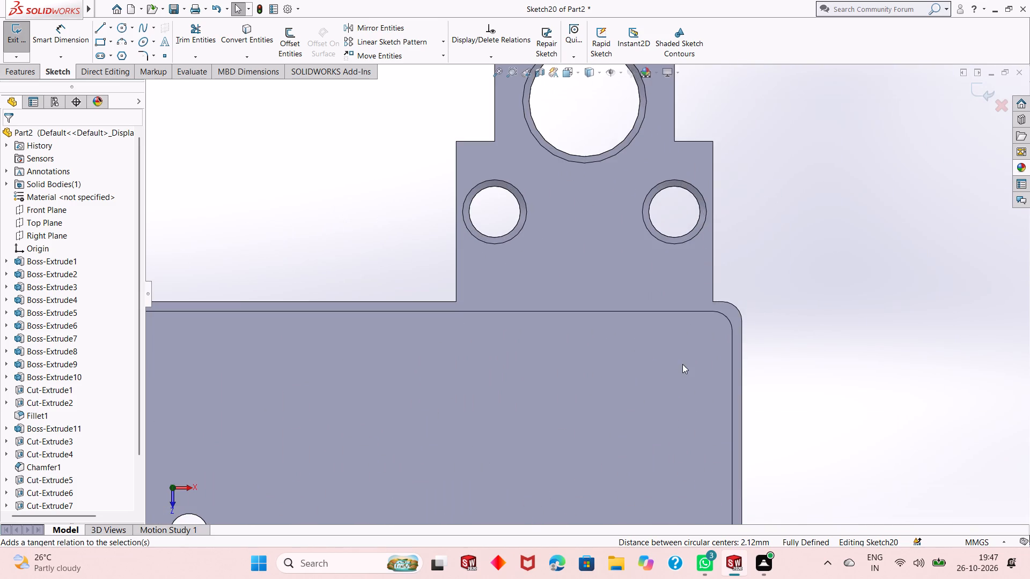
scroll(682, 364, "down", 7)
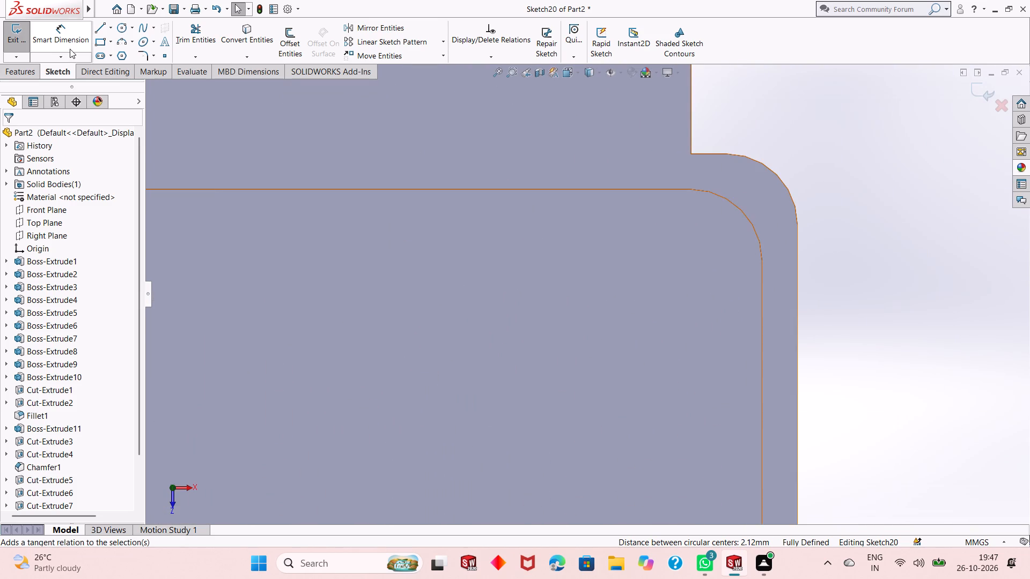
left_click(97, 33)
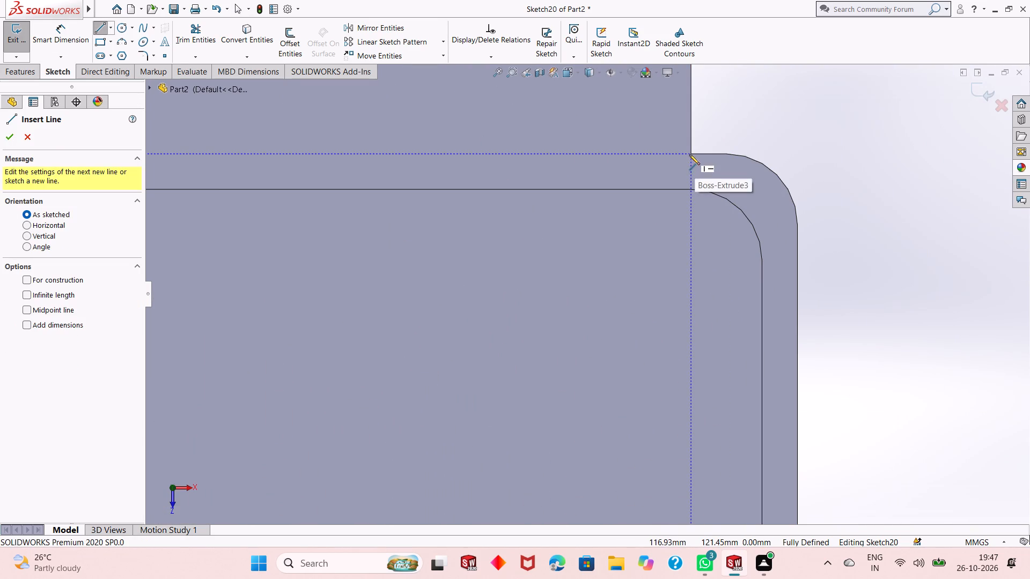
left_click(689, 154)
left_click(689, 189)
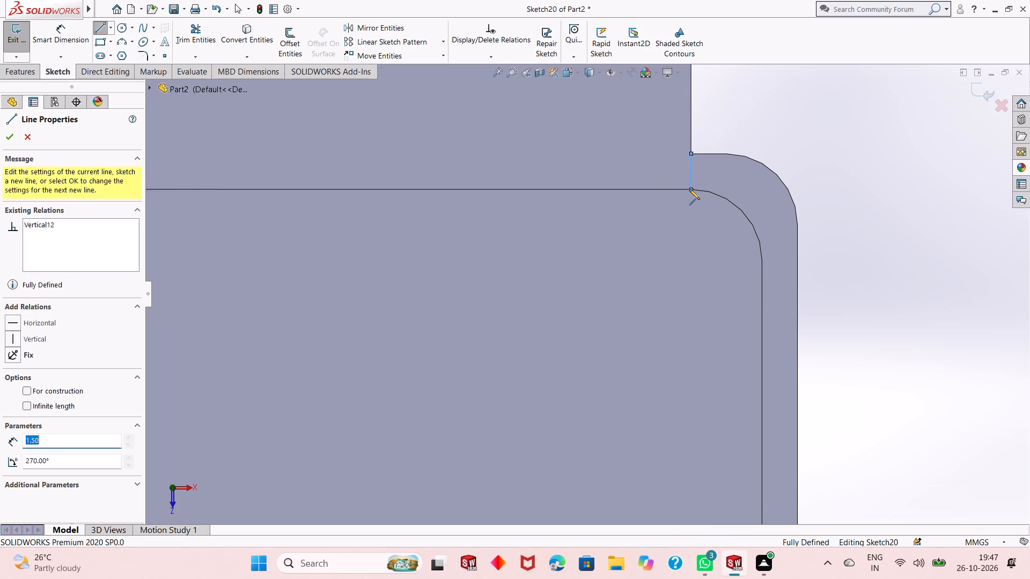
right_click(686, 210)
left_click(699, 220)
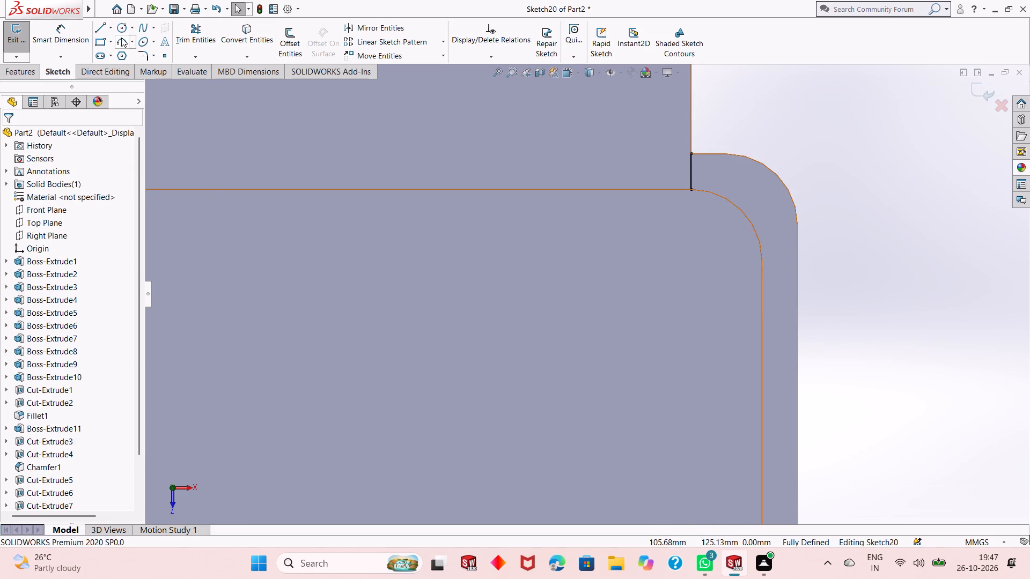
Draw a 1.50 mm horizontal line across the side wall from the inner corner curve's lower end to the outer edge.
left_click(105, 30)
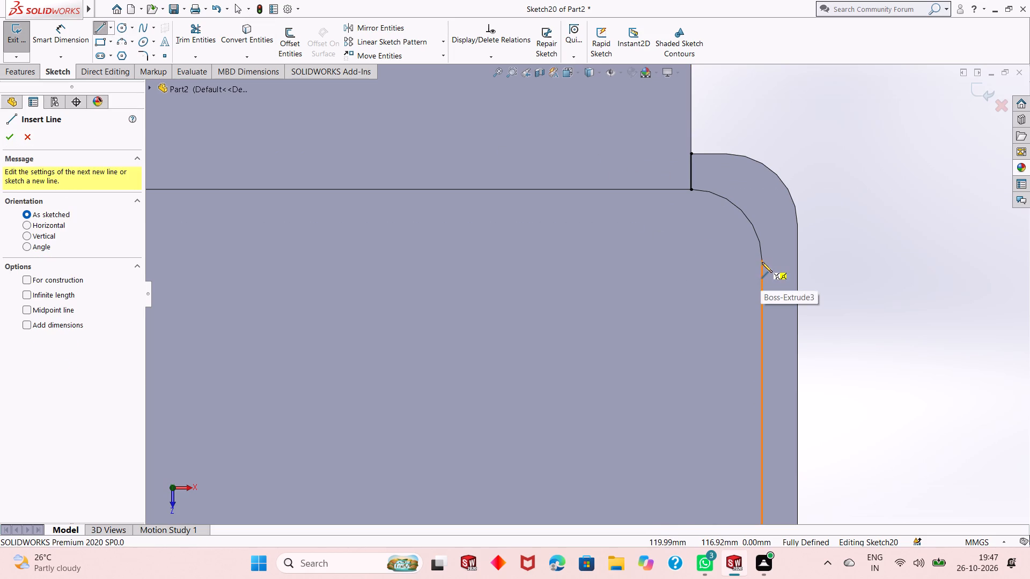
left_click(762, 261)
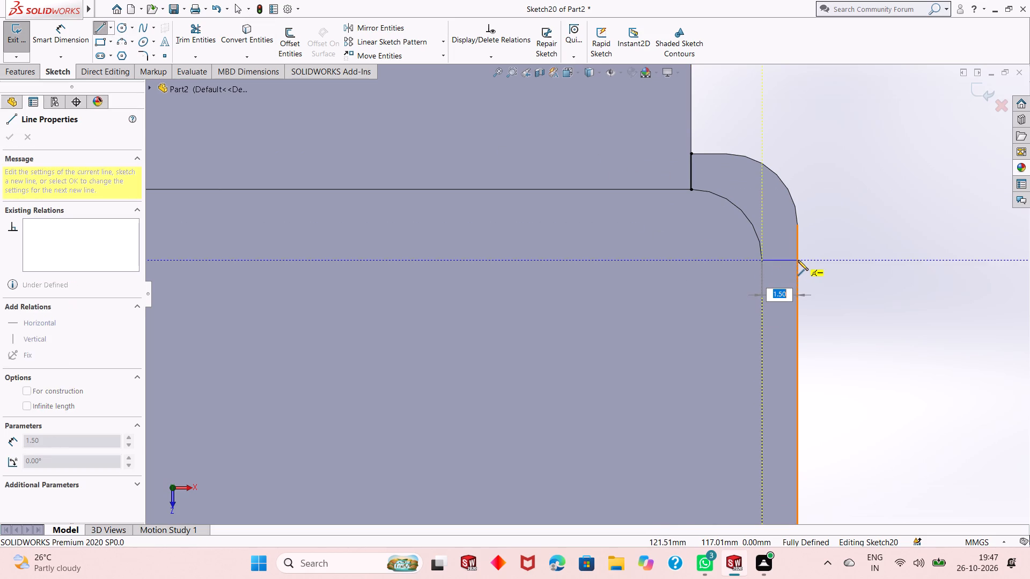
left_click(798, 260)
right_click(820, 250)
left_click(845, 257)
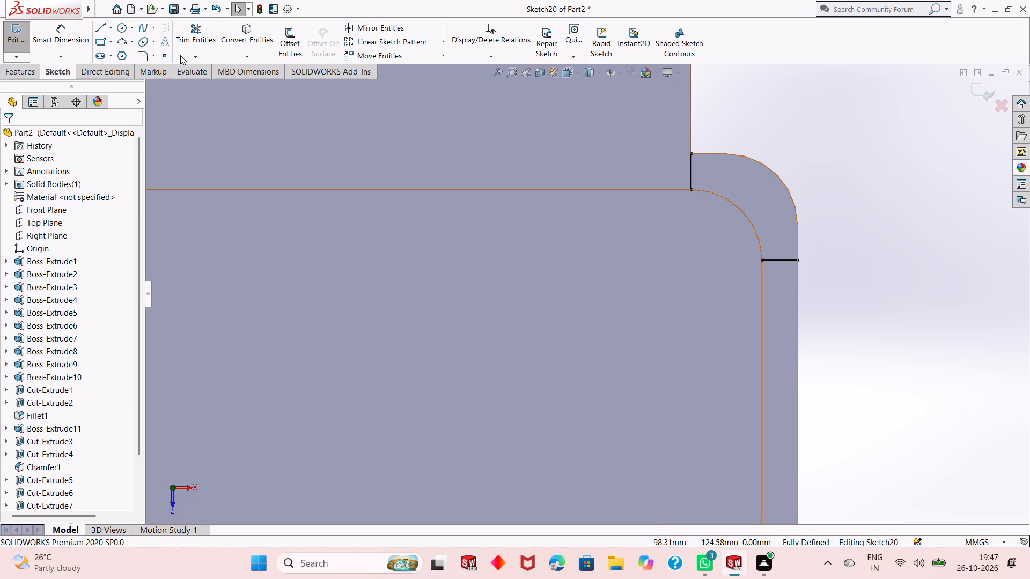
Draw a 1.50 mm horizontal line from the tab's base corner and a 1.50 mm vertical line up the side wall's outer edge, both ending at the outer curve.
left_click(105, 29)
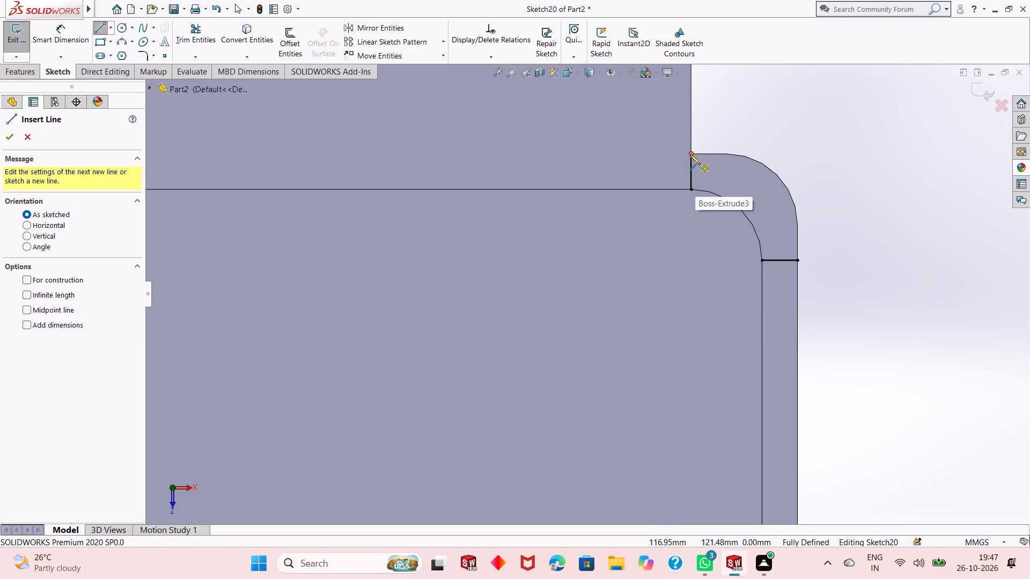
left_click(690, 154)
left_click(728, 154)
right_click(750, 135)
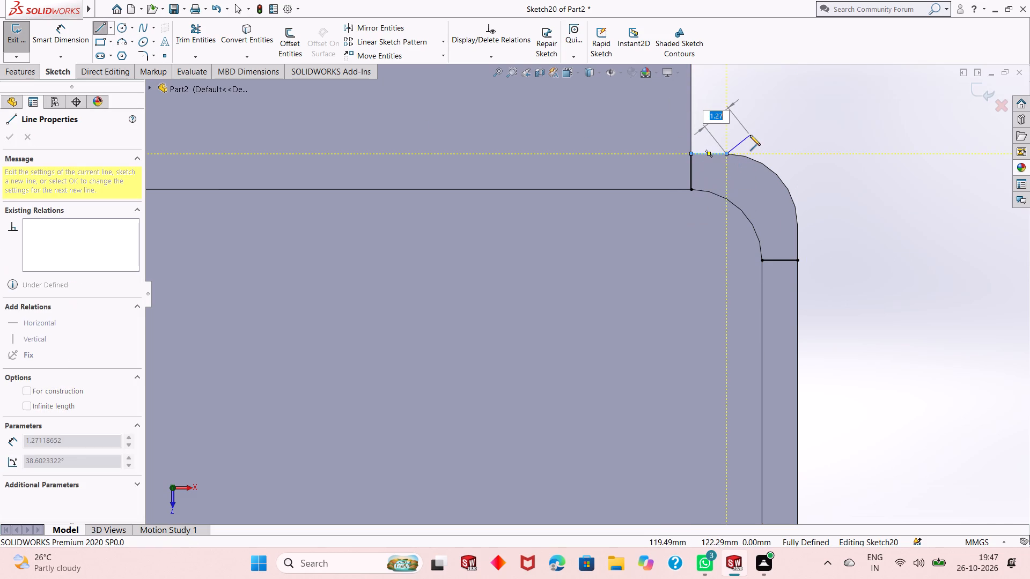
left_click(759, 138)
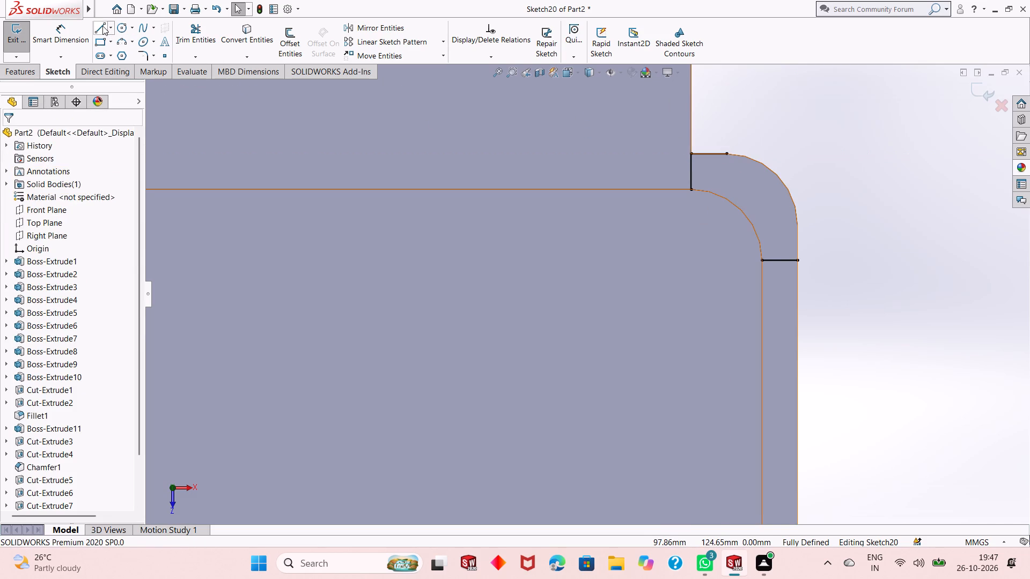
left_click(102, 26)
left_click(799, 260)
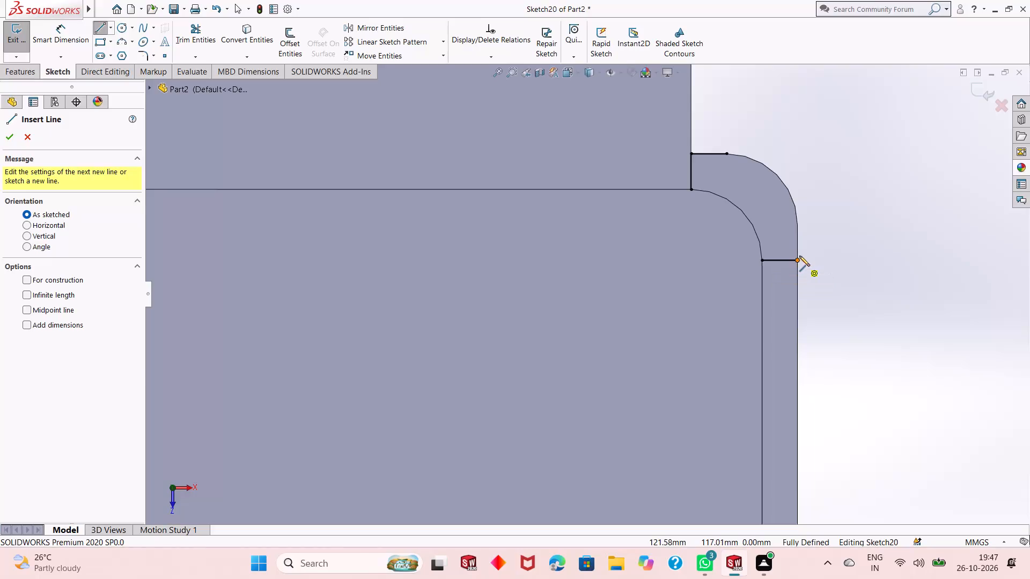
left_click(798, 224)
right_click(829, 212)
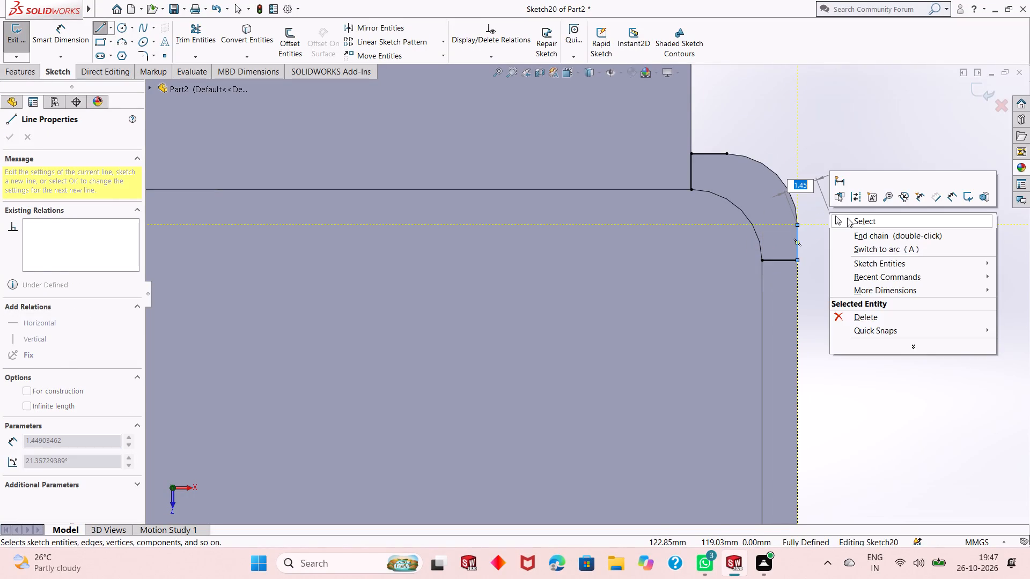
left_click(848, 218)
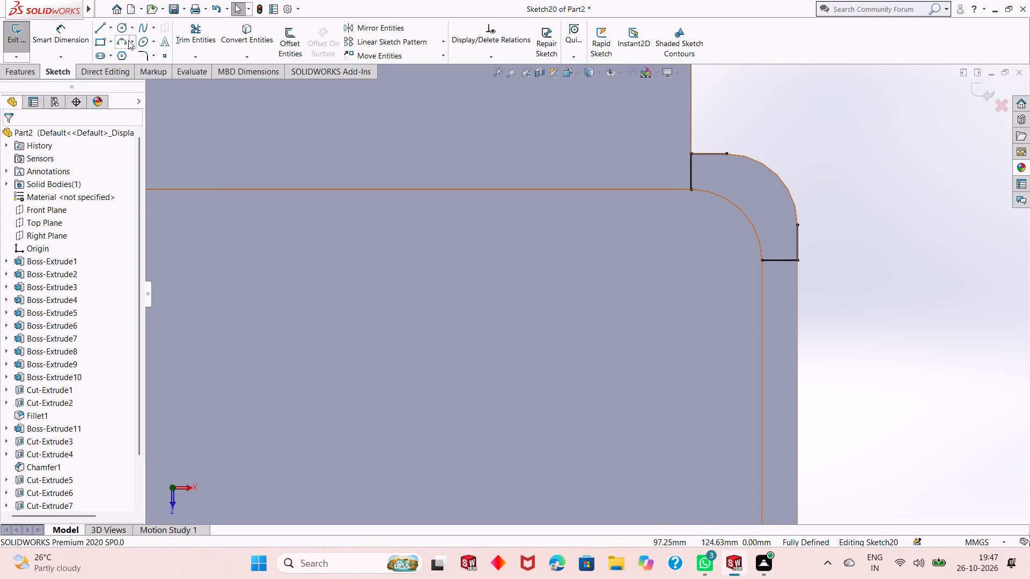
Close this corner profile with 3.00 mm radius outer and inner three-point arcs joining the line endpoints along the rounded edges.
left_click(126, 40)
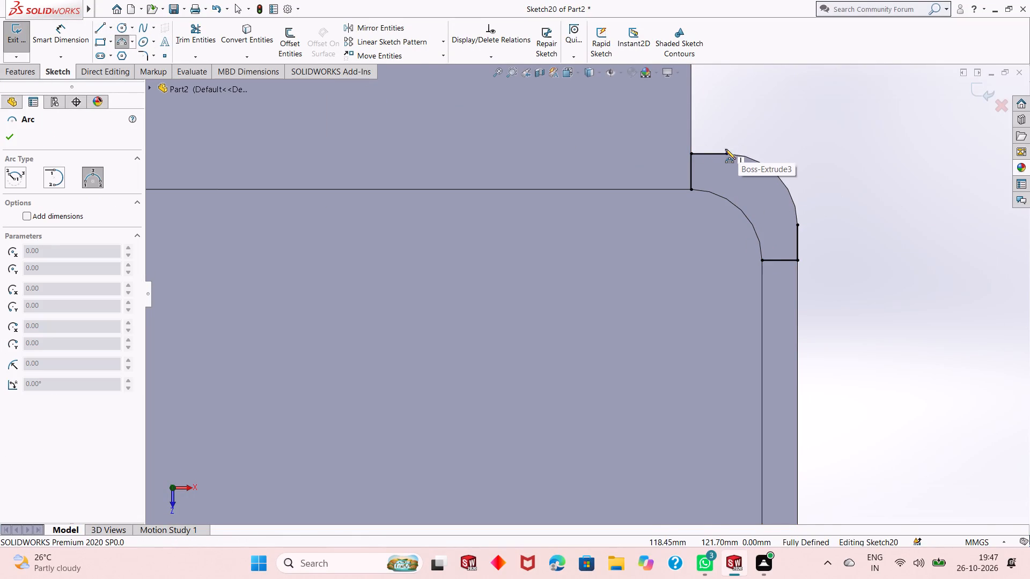
left_click(729, 155)
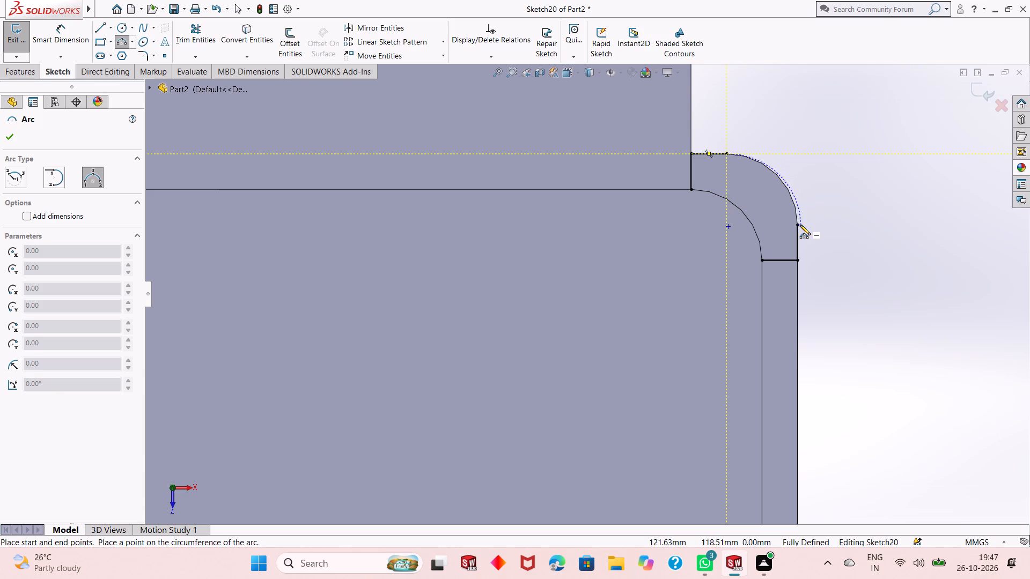
left_click(799, 226)
left_click(793, 203)
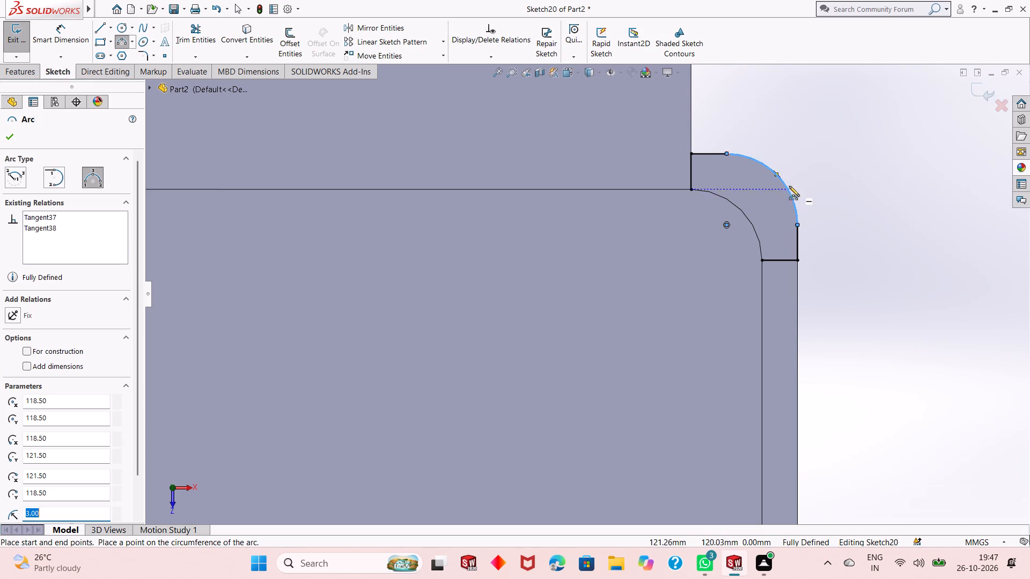
left_click(690, 190)
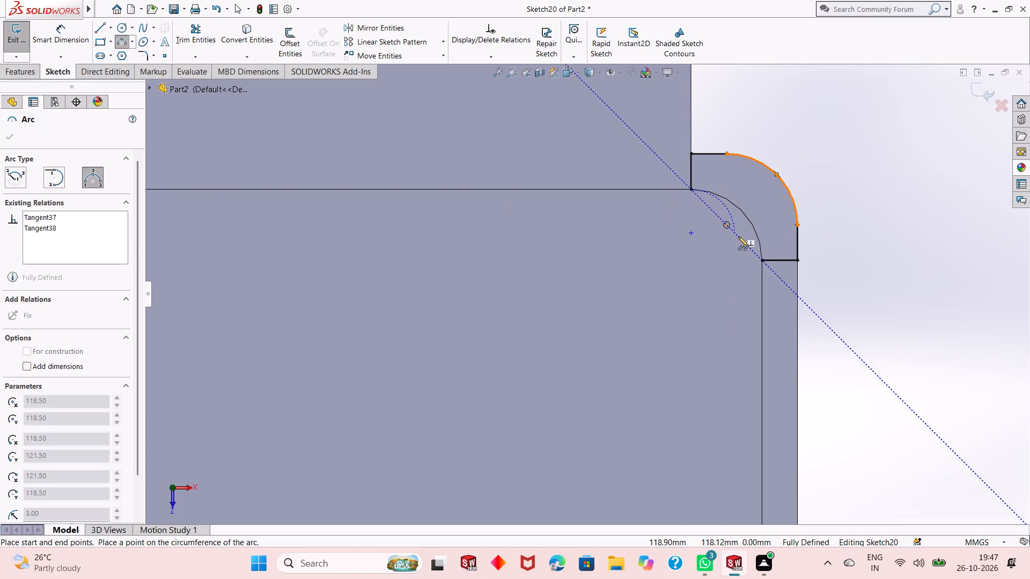
left_click(762, 261)
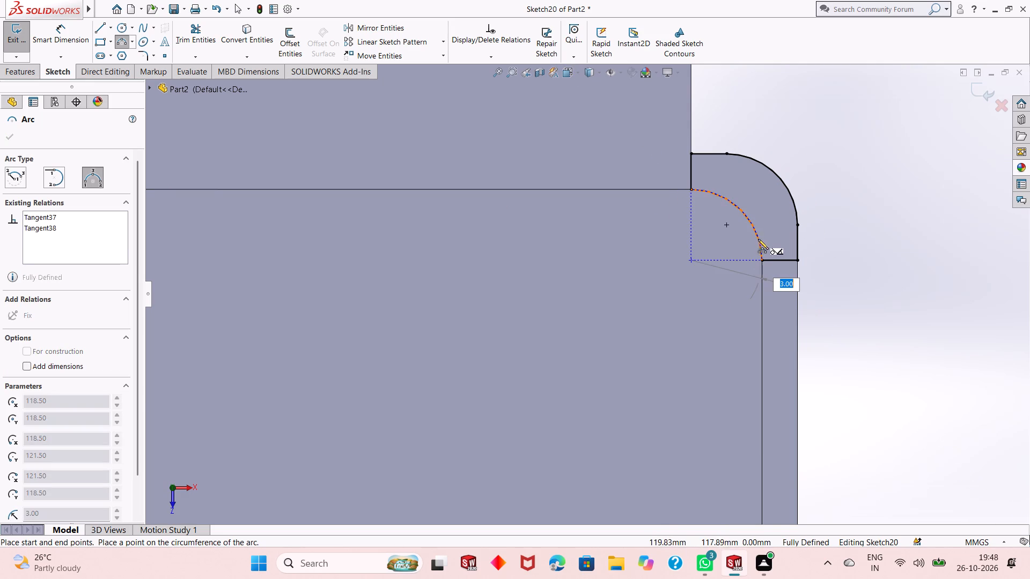
left_click(757, 235)
right_click(848, 167)
left_click(860, 170)
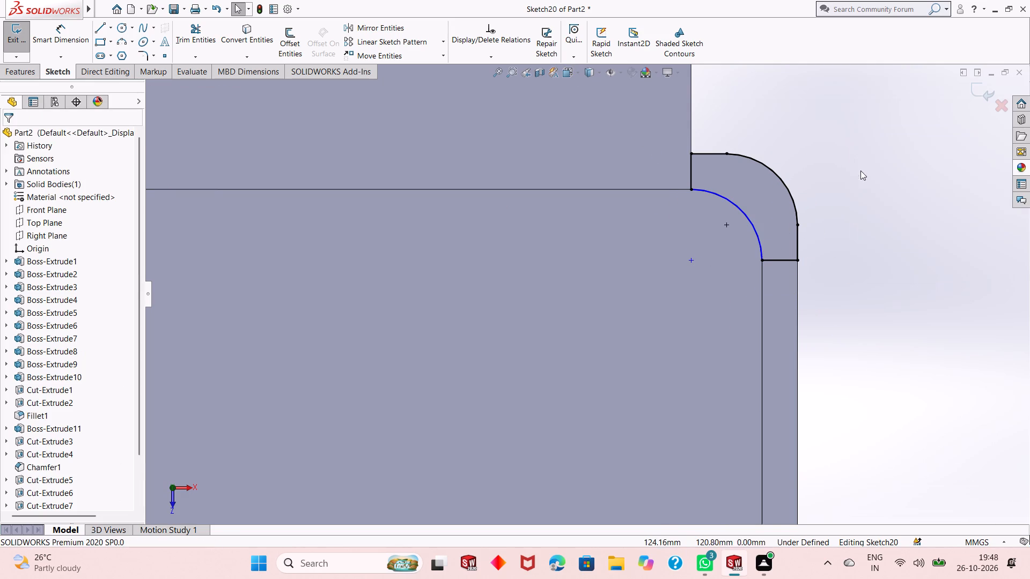
Apply an Equal relation between the new corner profile's outer and inner arcs.
left_click(785, 184)
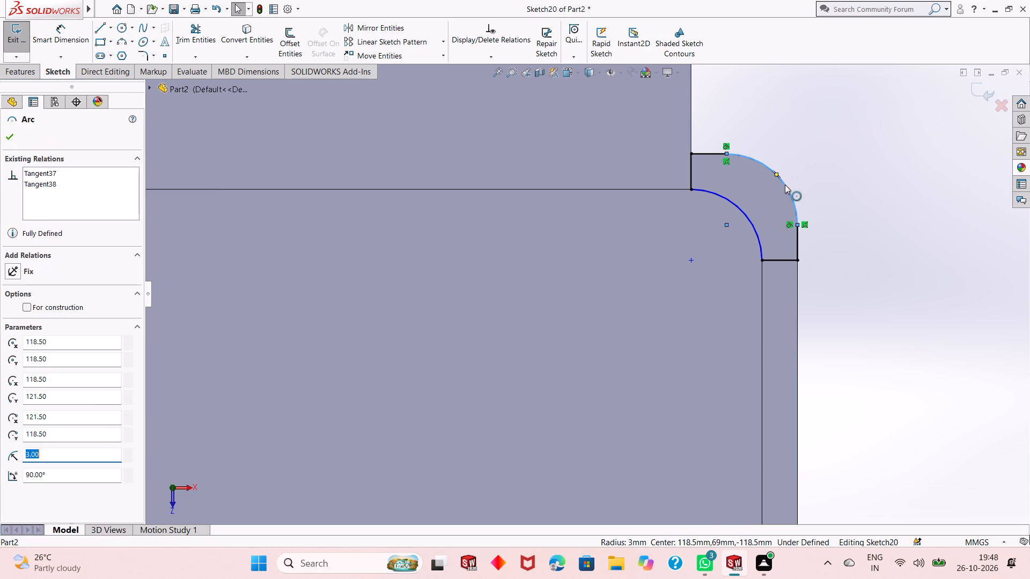
left_click(750, 224, "ctrl")
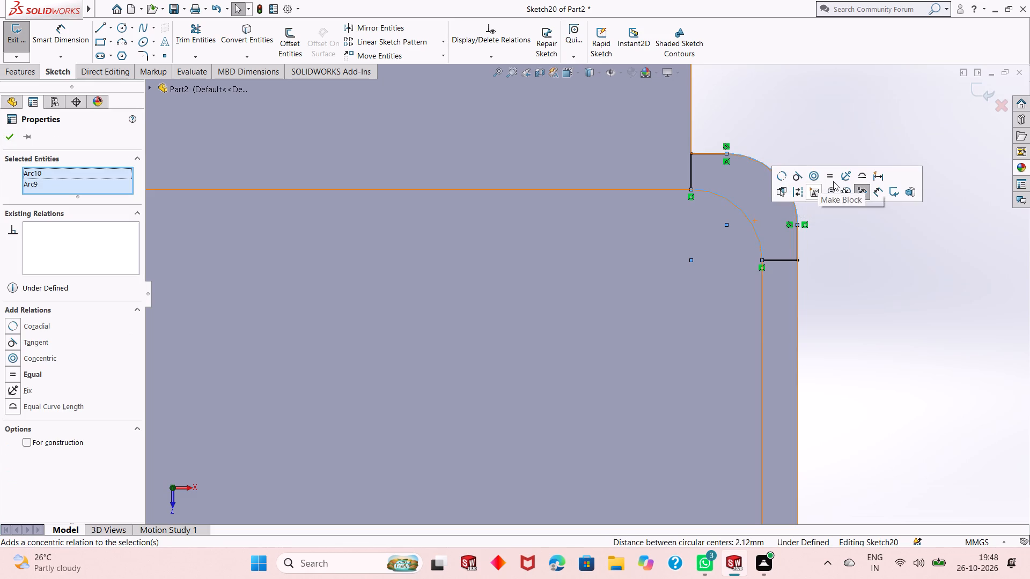
left_click(833, 181)
left_click(13, 130)
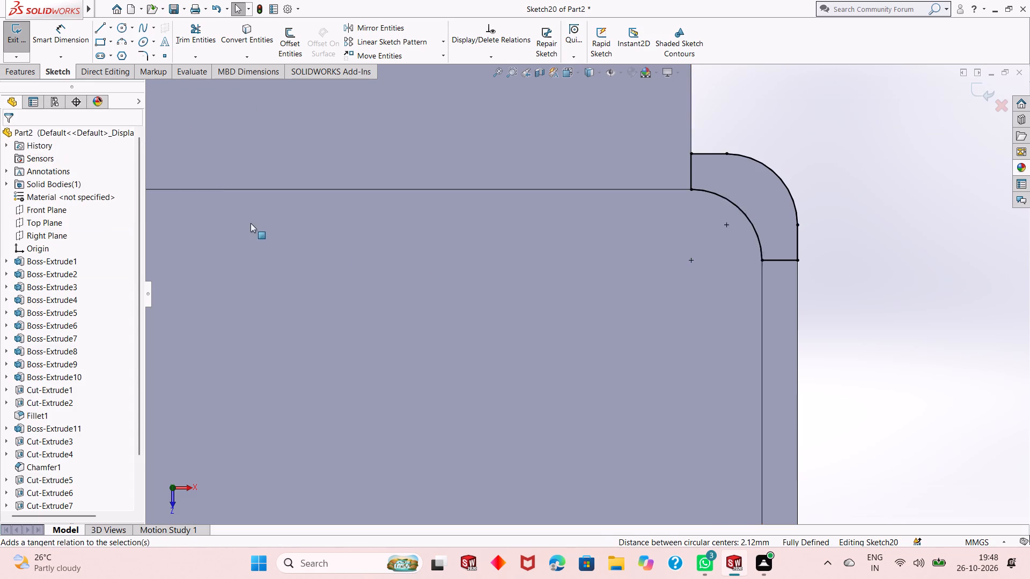
Cut-extrude the four closed corner profiles as a blind cut 5.00 mm deep from the sketch plane.
scroll(542, 320, "up", 17)
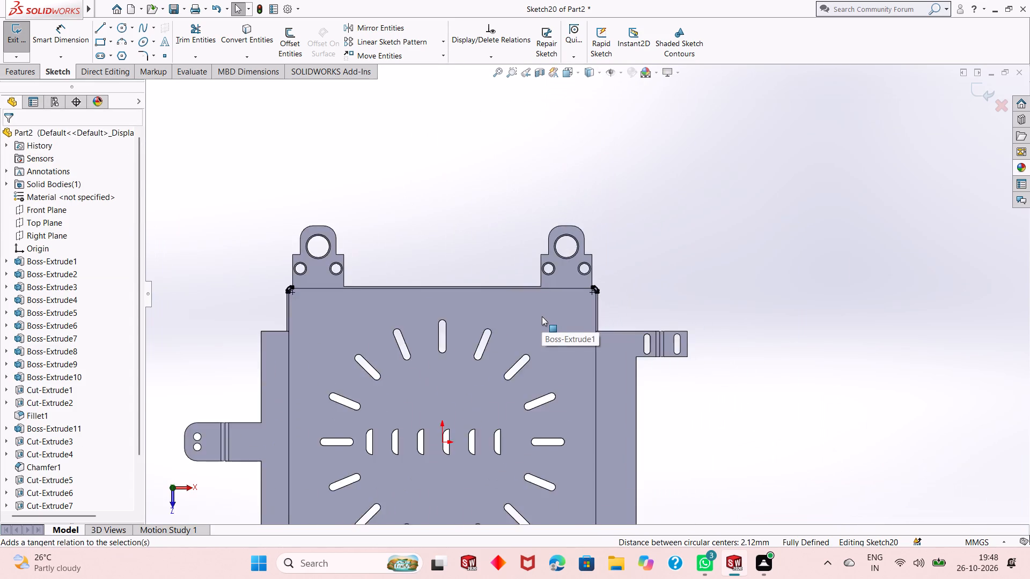
scroll(542, 316, "up", 4)
middle_click_drag(533, 391, 537, 301)
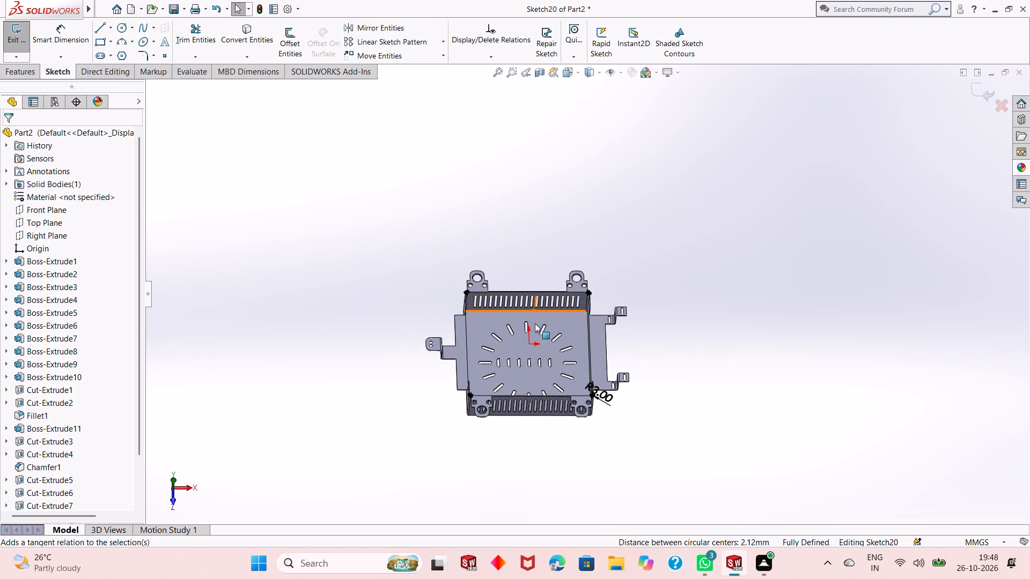
middle_click_drag(535, 323, 520, 305)
scroll(573, 337, "down", 4)
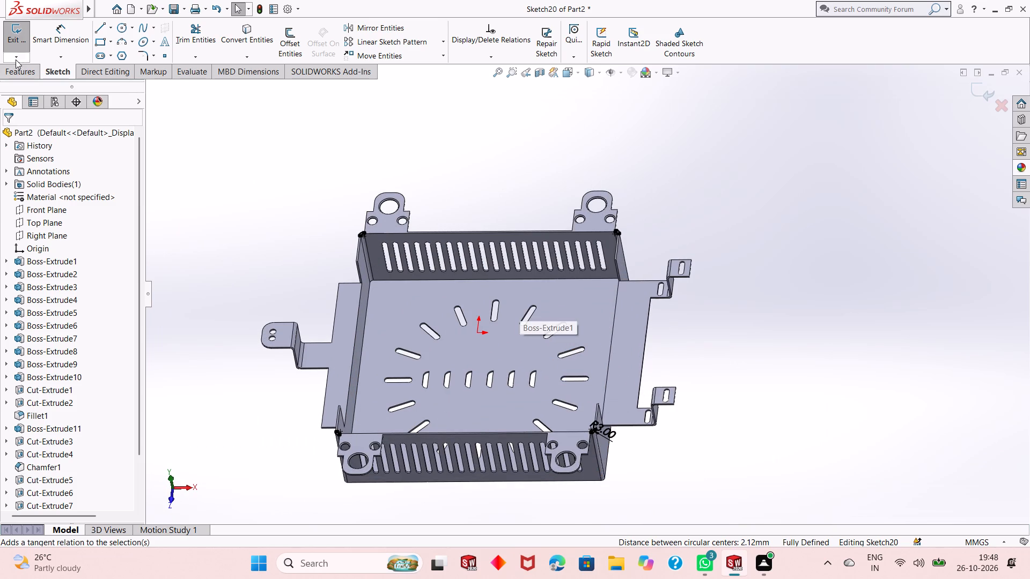
left_click(23, 69)
left_click(177, 42)
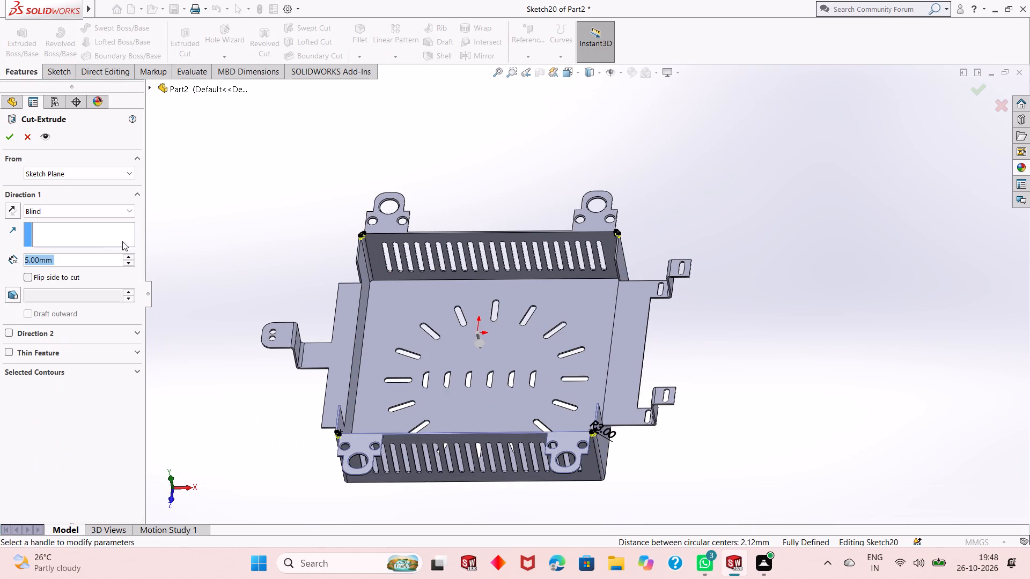
left_click(6, 130)
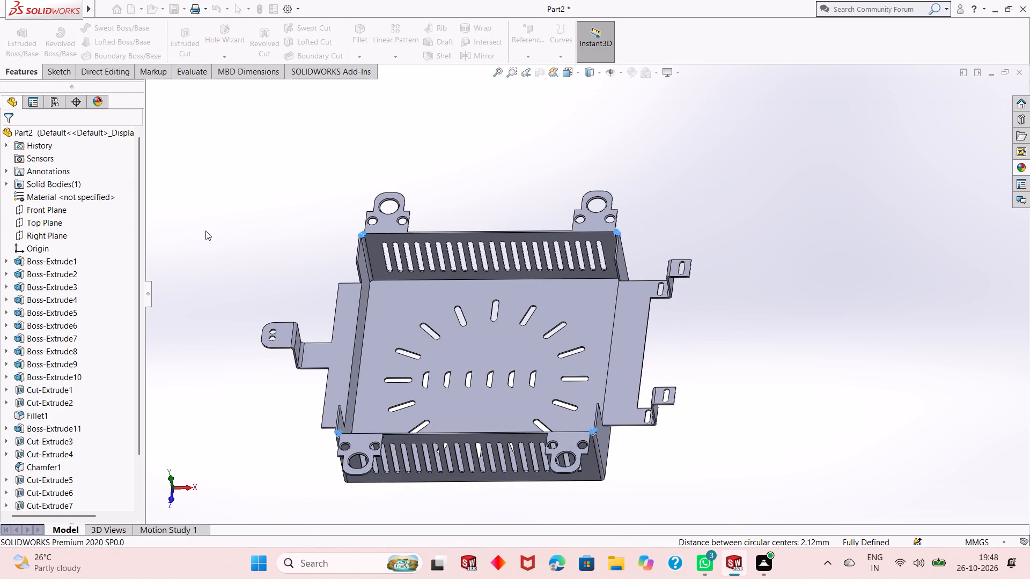
left_click(723, 321)
Examine the cut at the rounded wall corner beside the three-hole tab and the adjoining side wall.
middle_click_drag(542, 367, 515, 320)
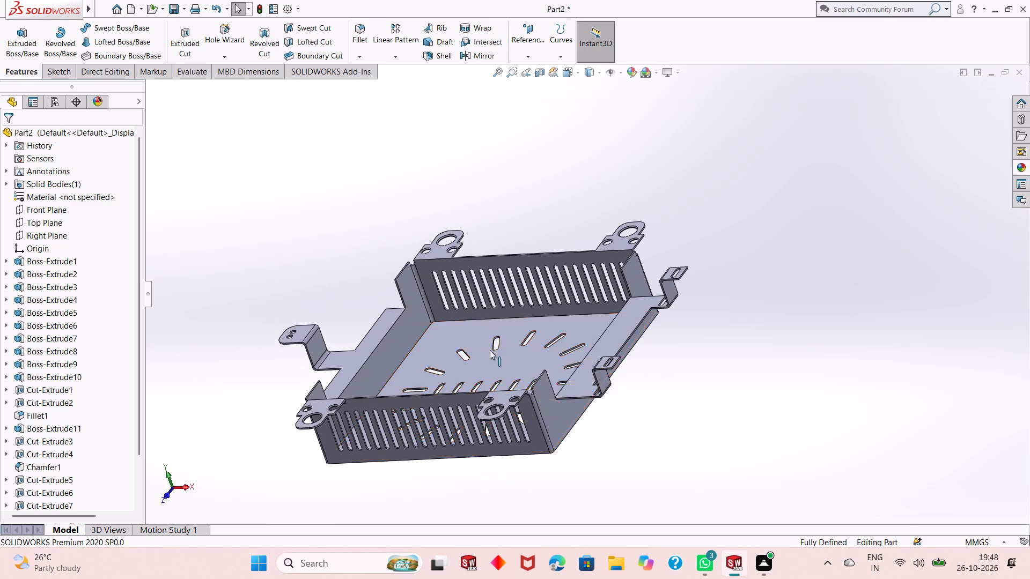
scroll(525, 356, "down", 6)
middle_click_drag(552, 412, 561, 419)
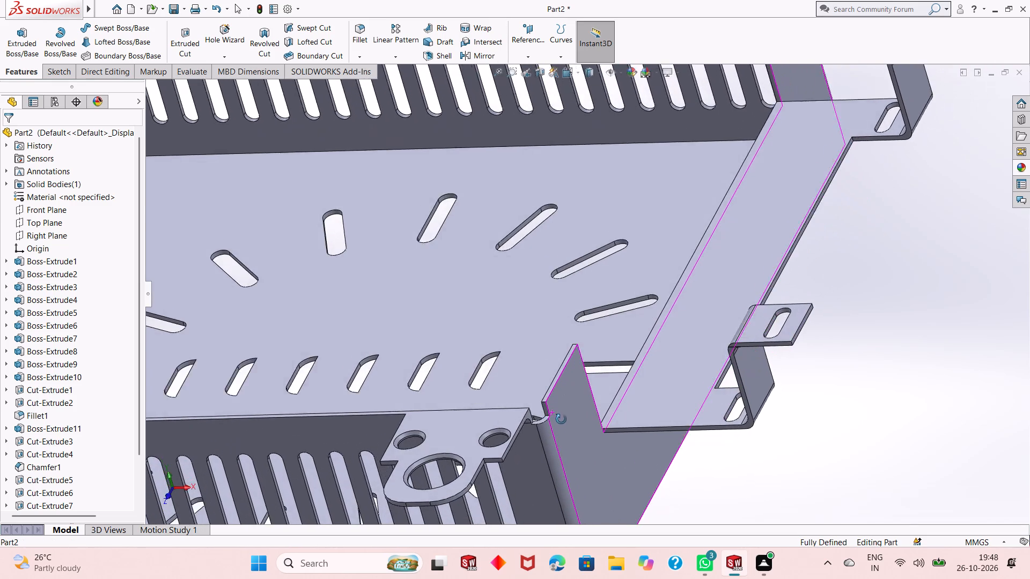
middle_click_drag(561, 419, 561, 428)
scroll(562, 429, "up", 2)
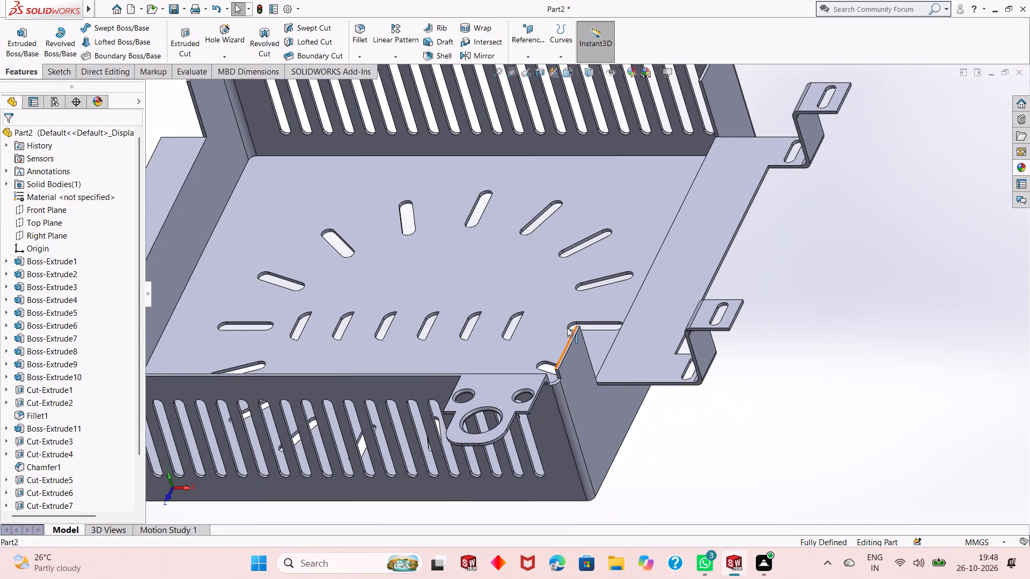
middle_click_drag(561, 294, 575, 316)
scroll(630, 358, "down", 4)
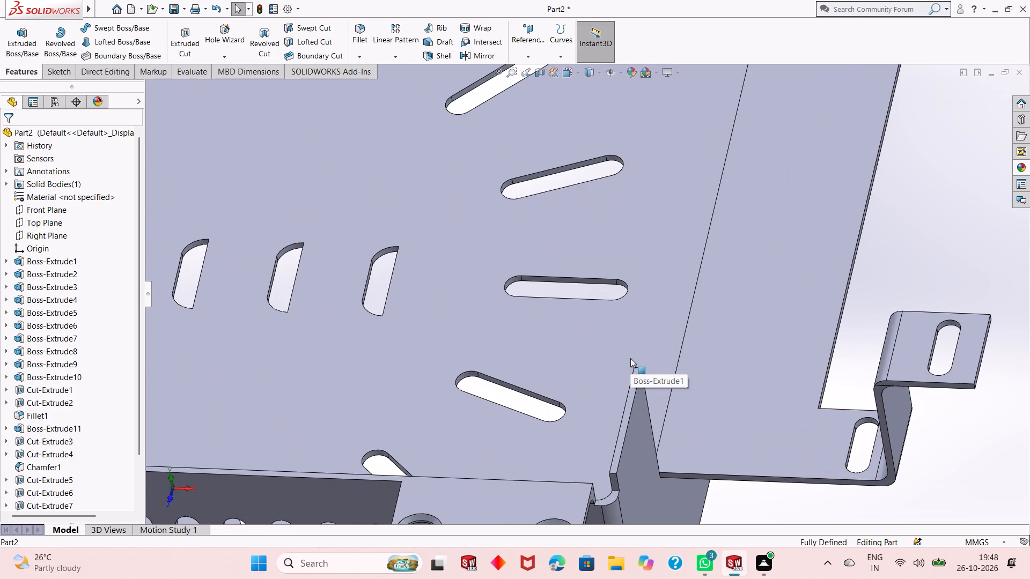
scroll(622, 481, "up", 2)
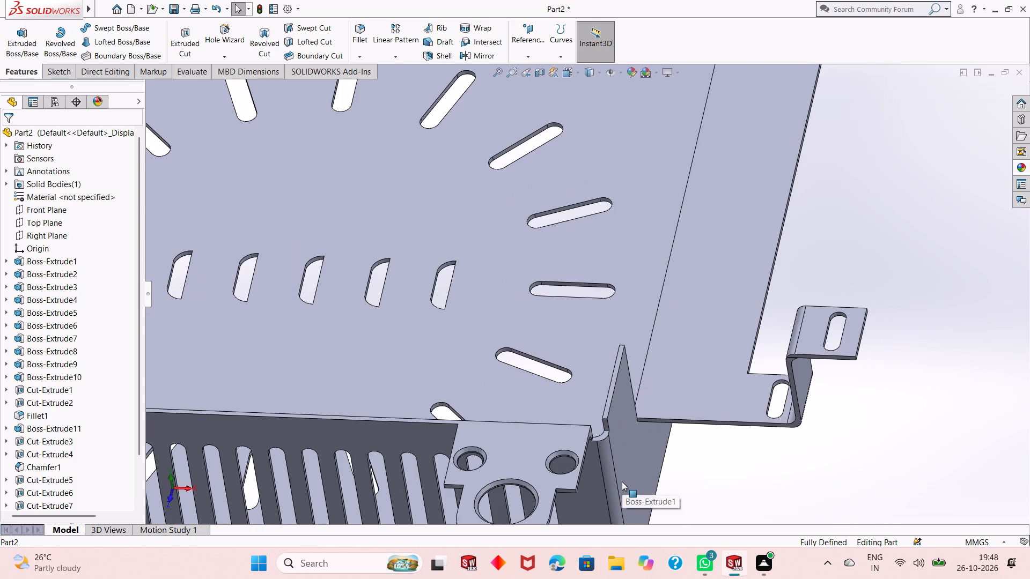
On the side wall's outer face, sketch an about 48.5 mm diagonal construction line from the notch's inner corner to the wall's lower bend-side corner.
middle_click_drag(650, 512, 644, 504)
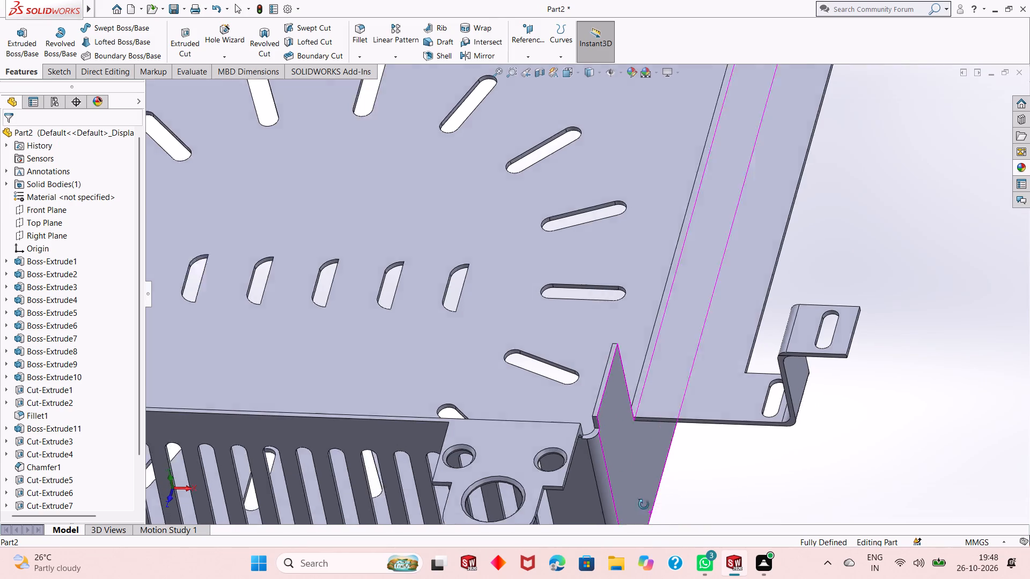
middle_click_drag(644, 504, 608, 441)
scroll(610, 433, "up", 2)
left_click(634, 411)
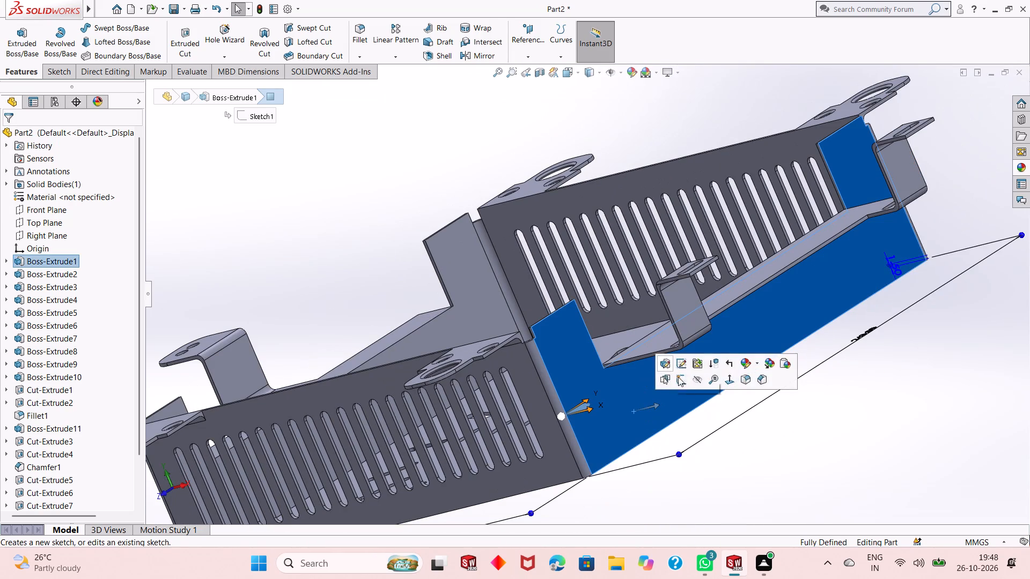
left_click(681, 382)
key("Escape")
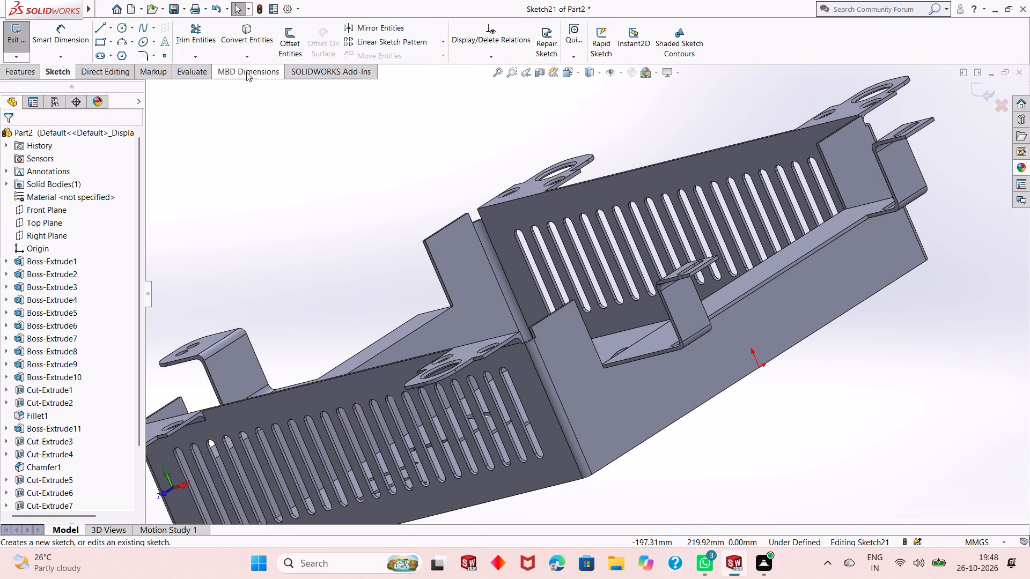
left_click(112, 23)
left_click(111, 55)
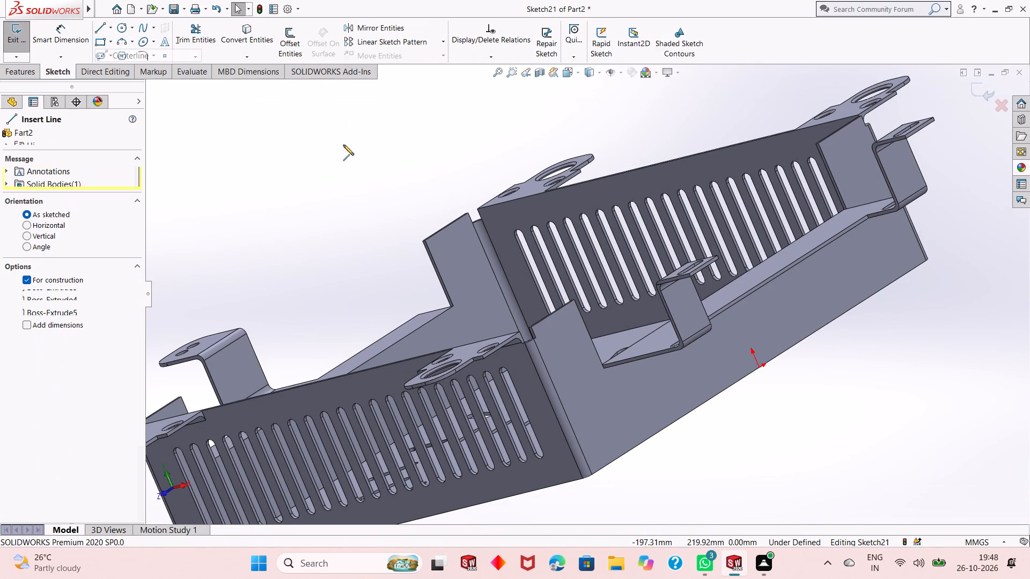
left_click(605, 369)
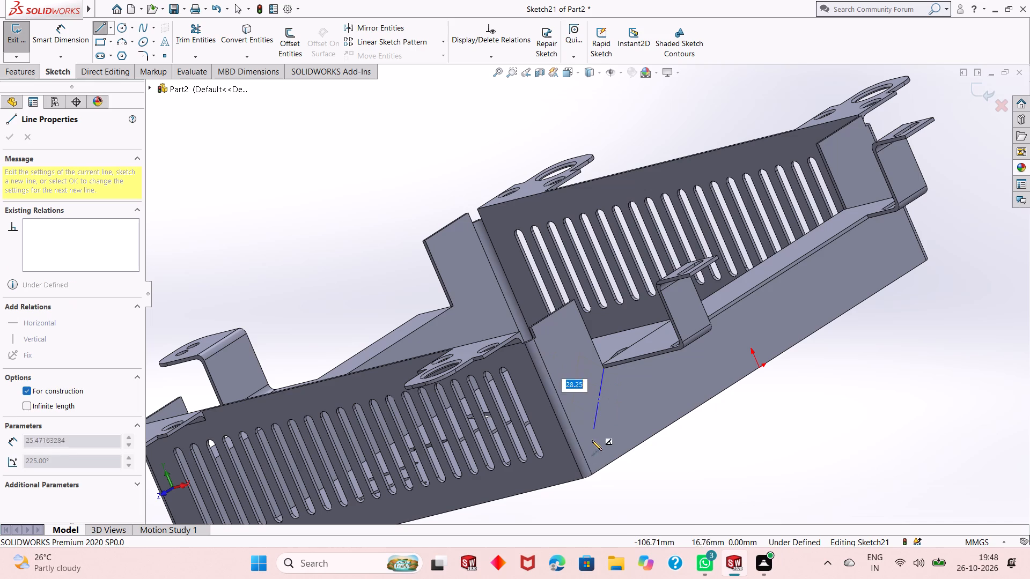
left_click(591, 474)
right_click(640, 466)
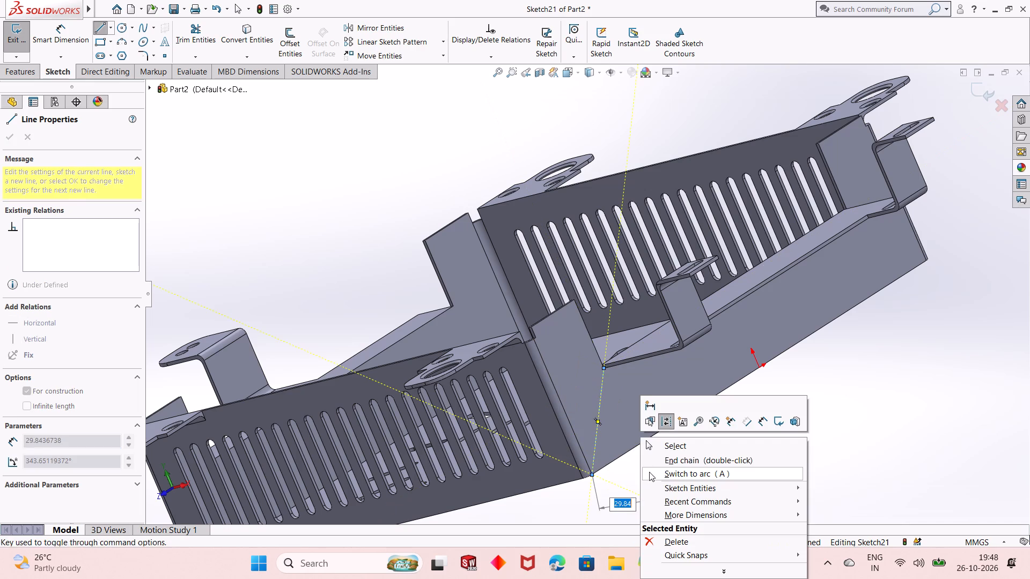
left_click(663, 441)
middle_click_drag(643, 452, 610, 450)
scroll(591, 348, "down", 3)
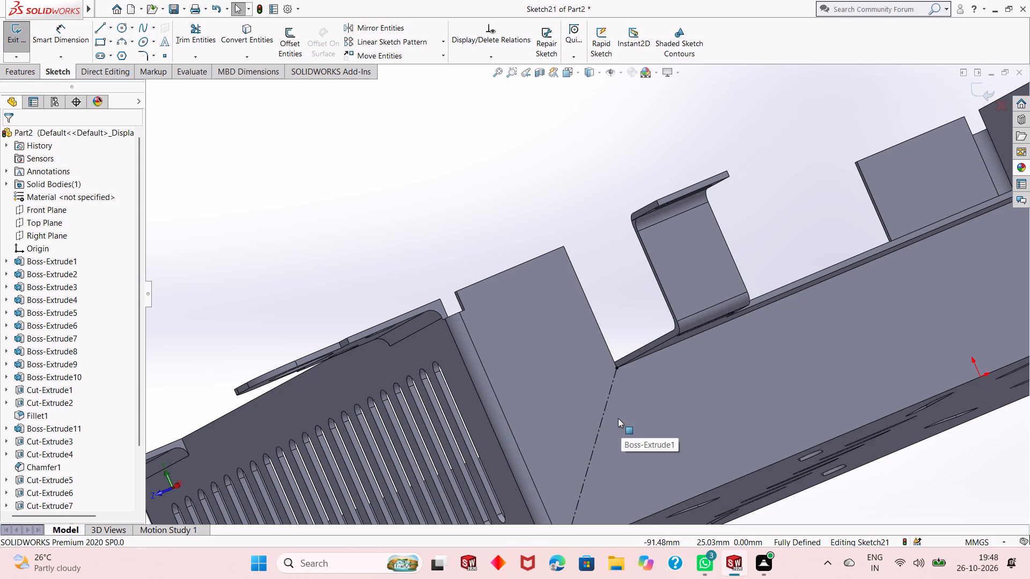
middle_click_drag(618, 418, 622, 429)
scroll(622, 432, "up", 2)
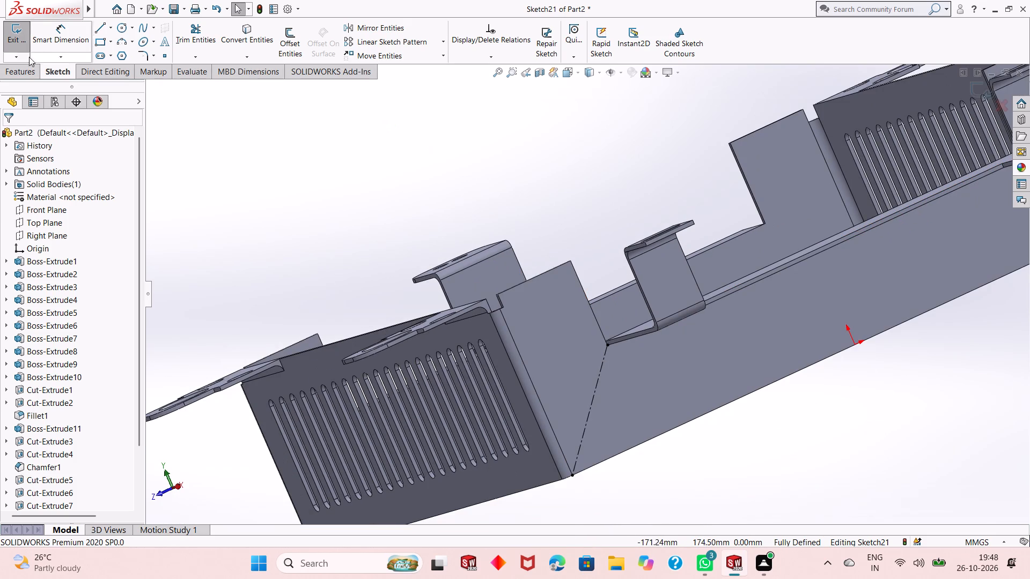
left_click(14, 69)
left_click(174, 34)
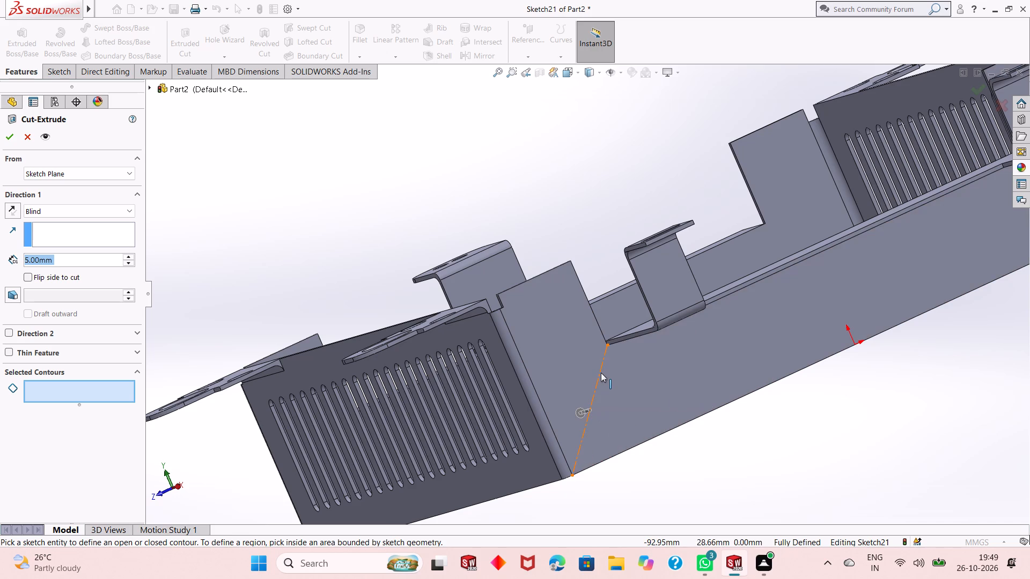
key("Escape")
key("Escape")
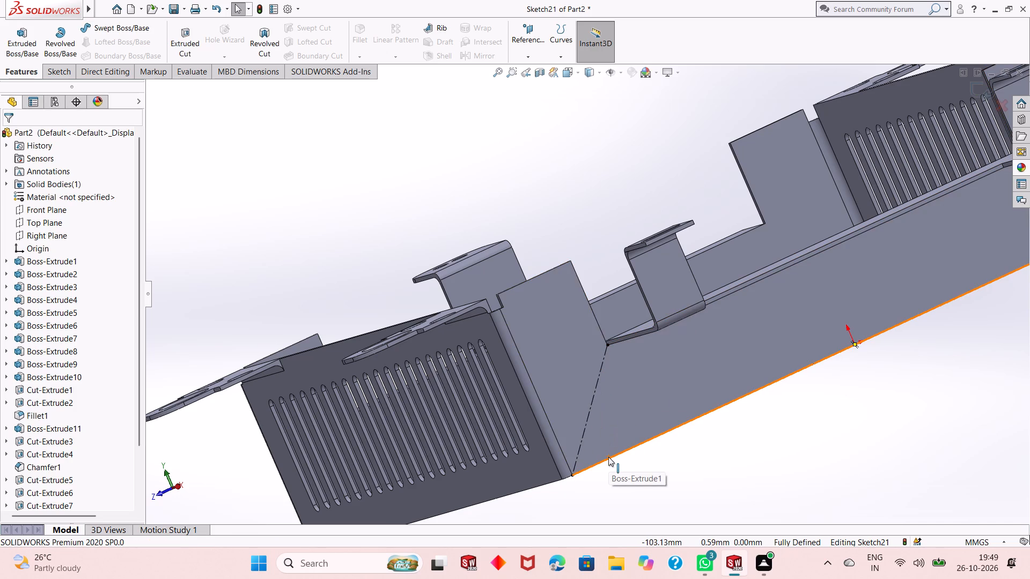
Offset the diagonal construction line bi-directionally by 0.20 mm with dimensions added.
scroll(608, 457, "up", 1)
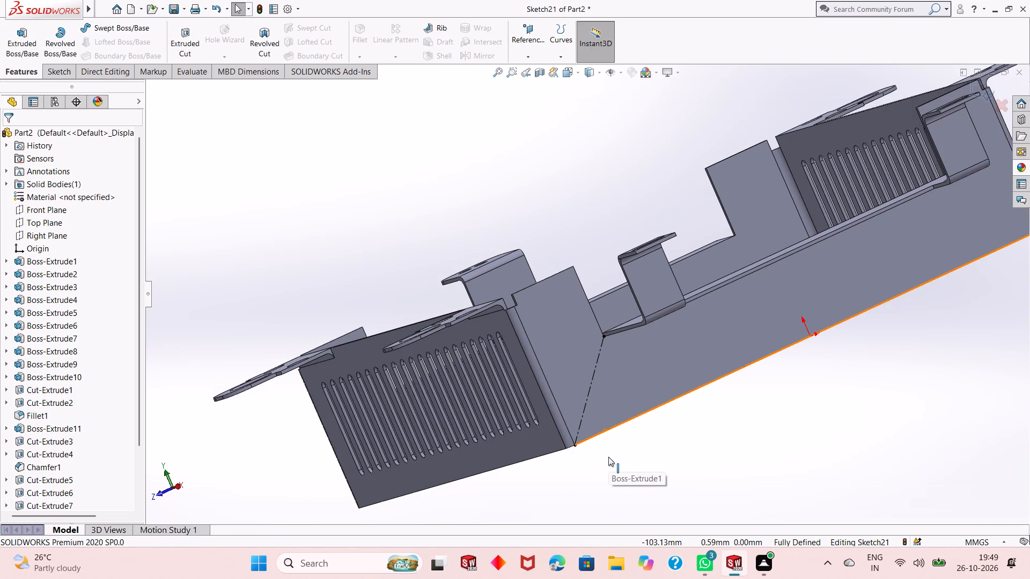
scroll(598, 381, "down", 1)
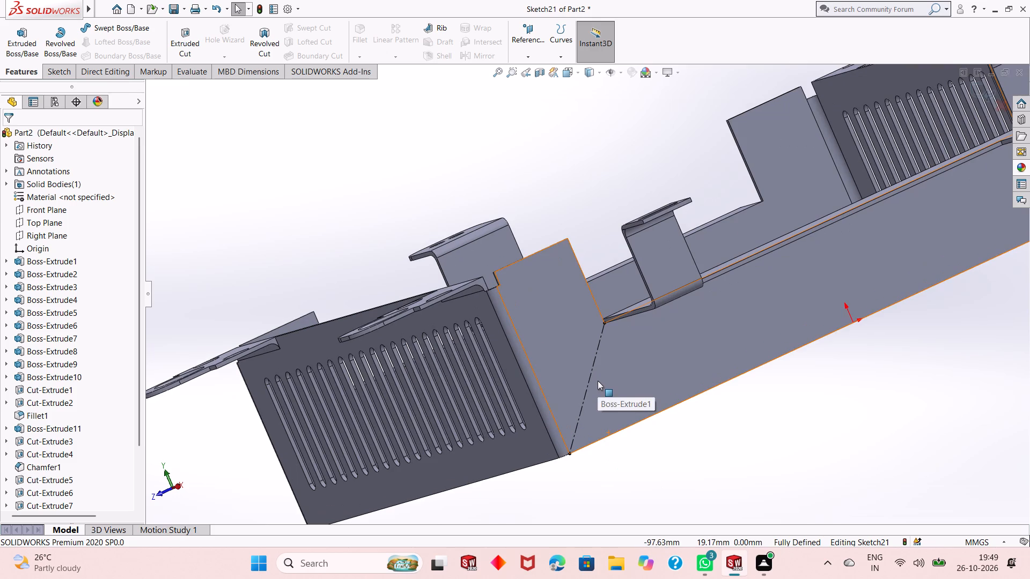
left_click(591, 370)
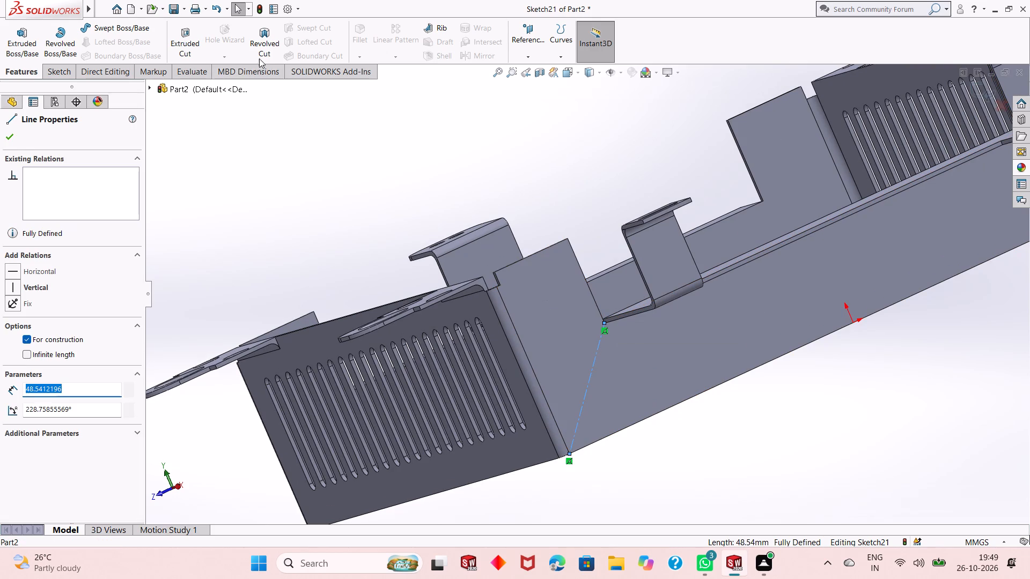
left_click(70, 68)
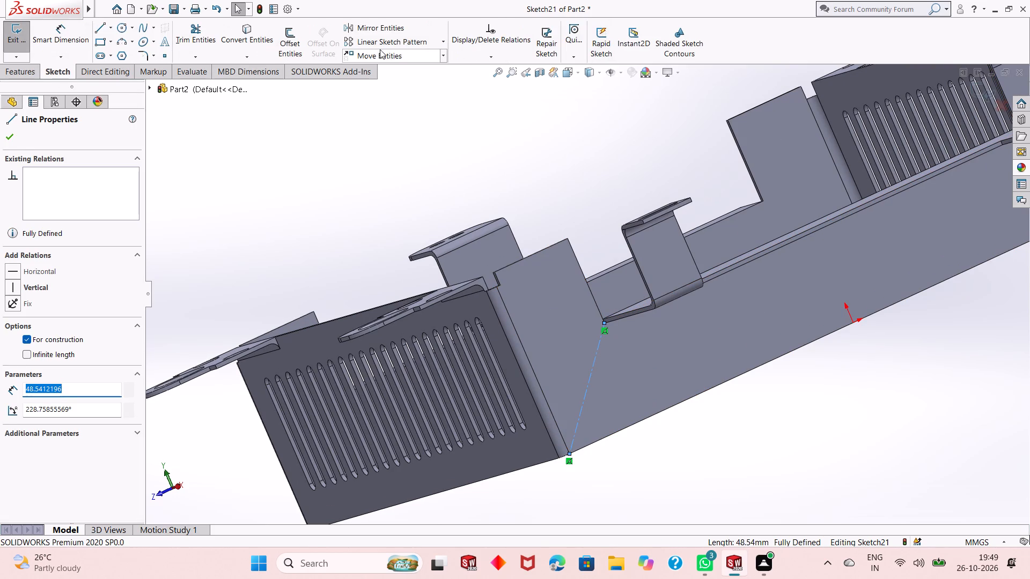
left_click(291, 50)
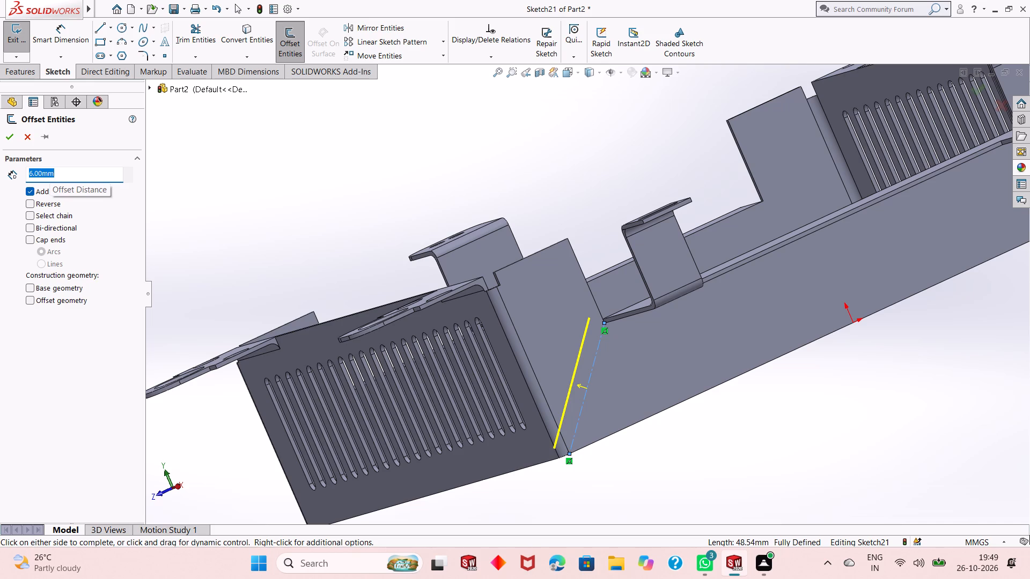
type(".5")
key("Return")
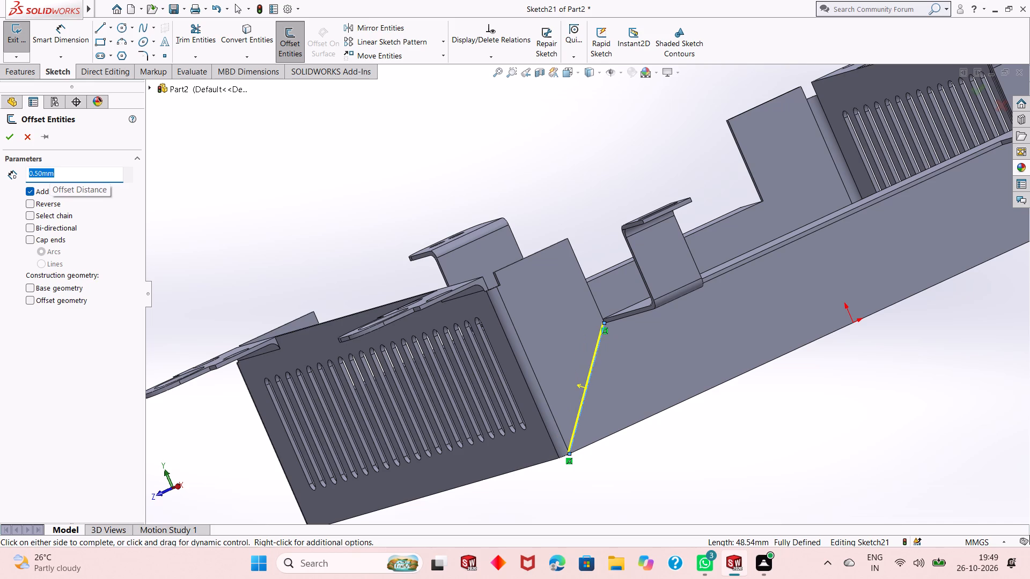
left_click(40, 225)
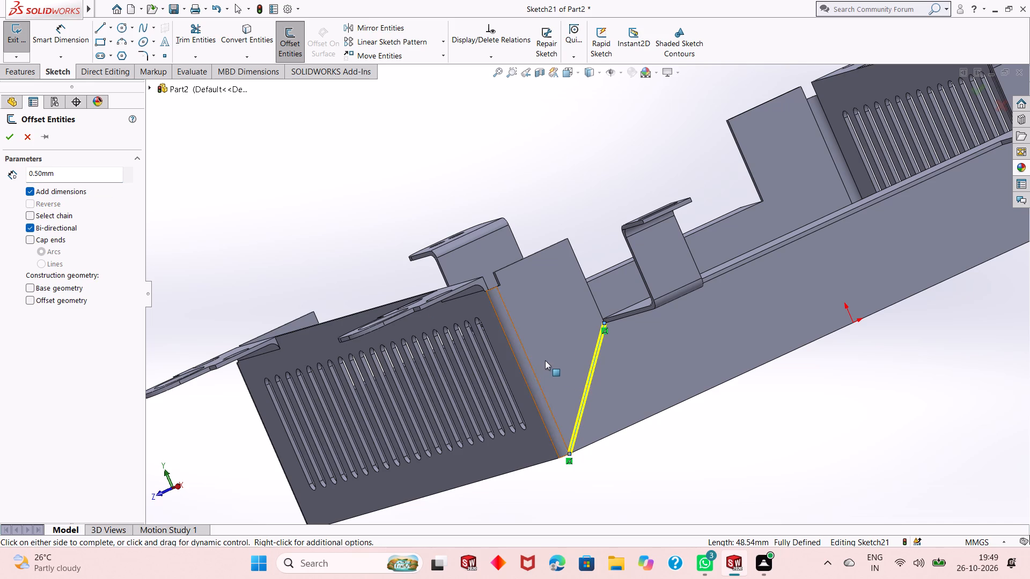
scroll(582, 376, "down", 6)
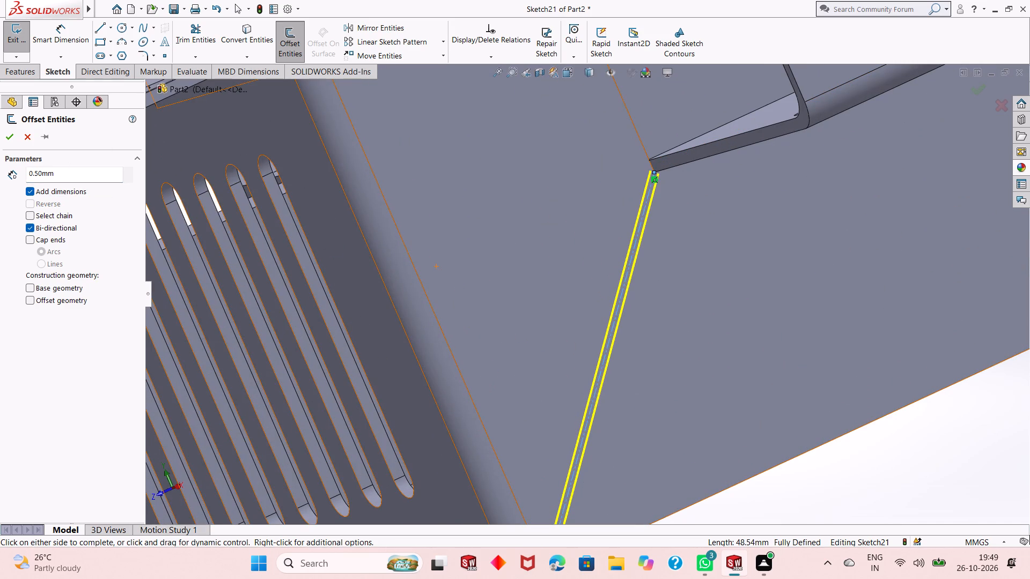
double_click(60, 168)
type(".3")
key("Return")
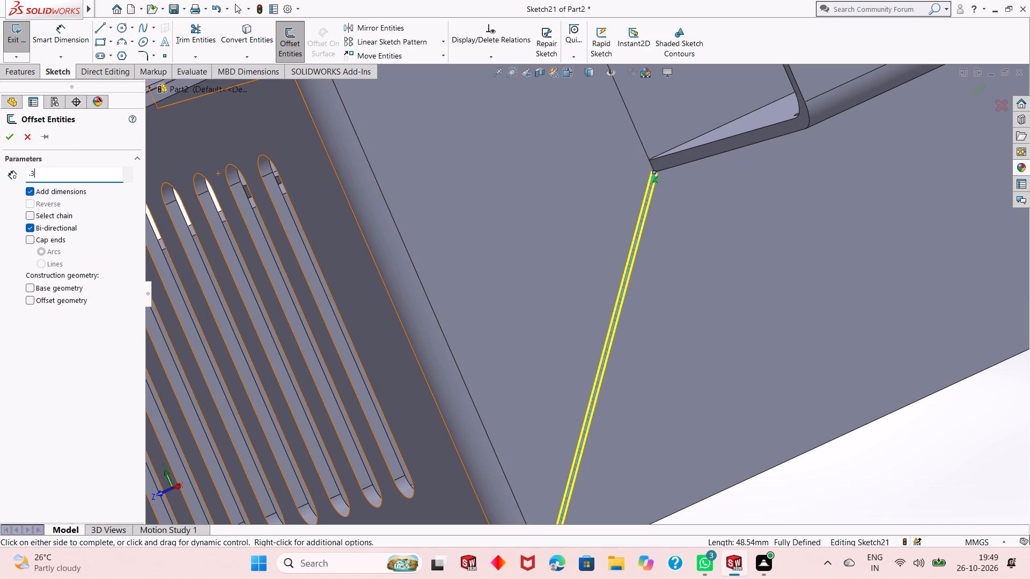
type(".2")
key("Return")
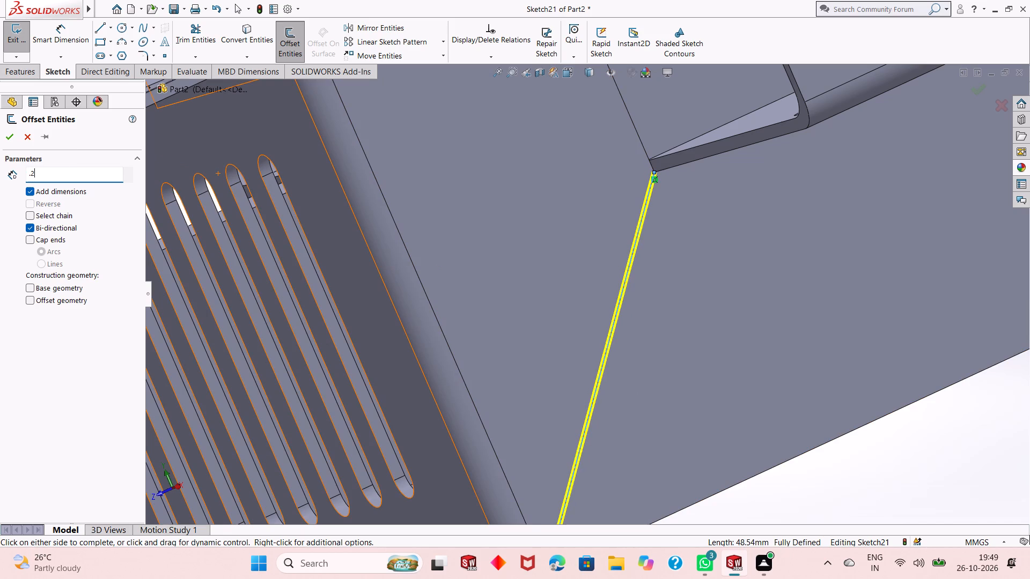
left_click(11, 133)
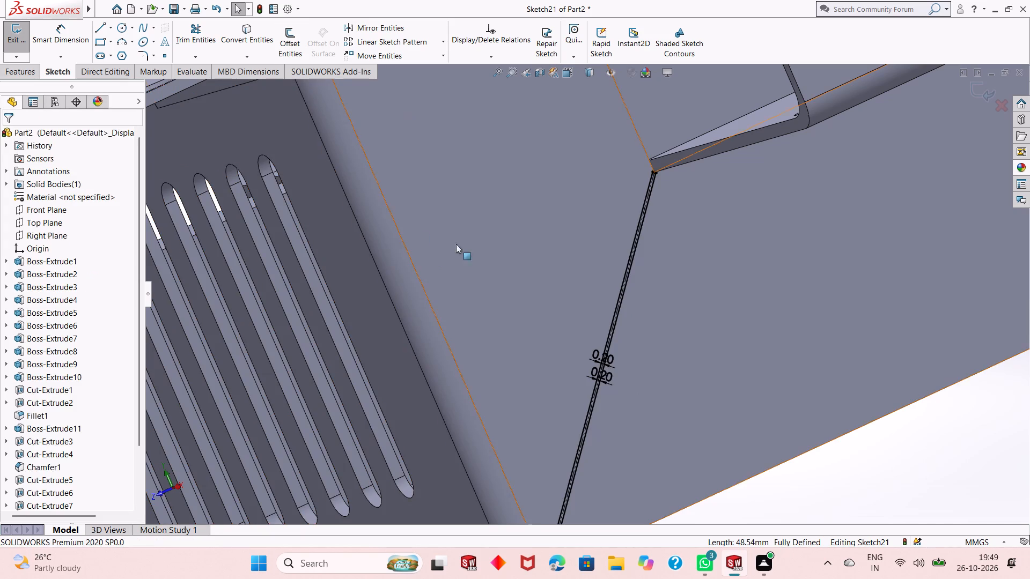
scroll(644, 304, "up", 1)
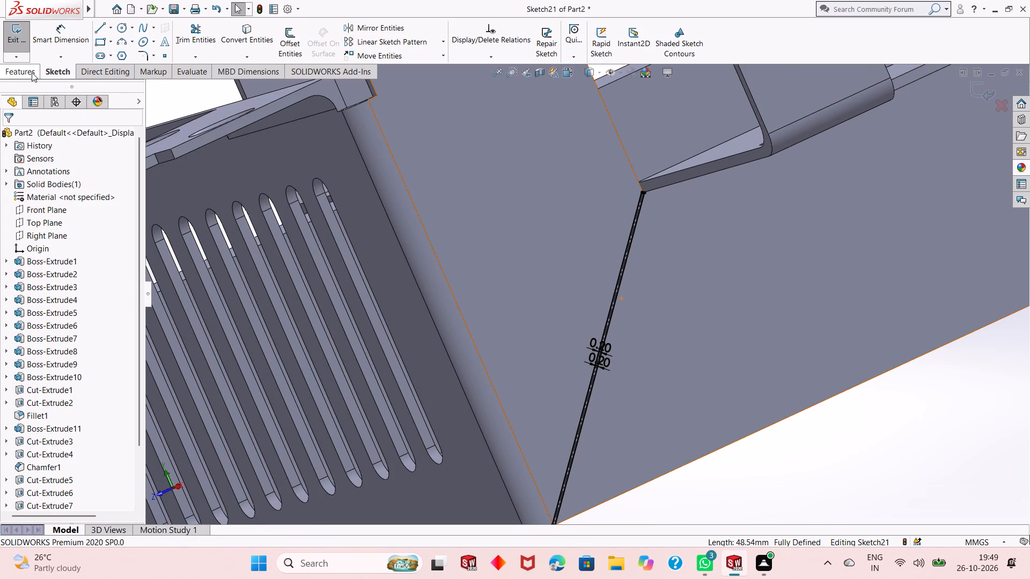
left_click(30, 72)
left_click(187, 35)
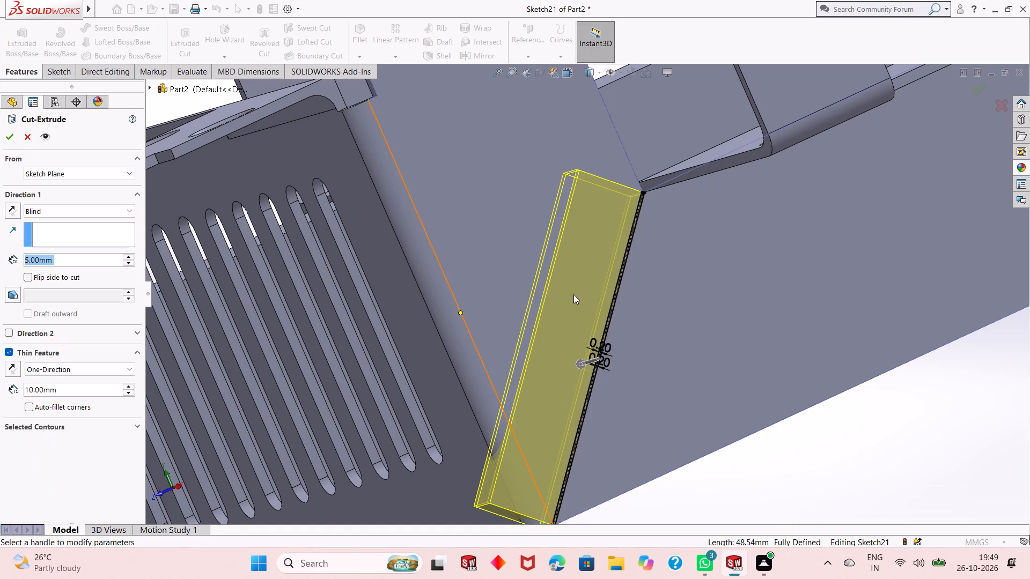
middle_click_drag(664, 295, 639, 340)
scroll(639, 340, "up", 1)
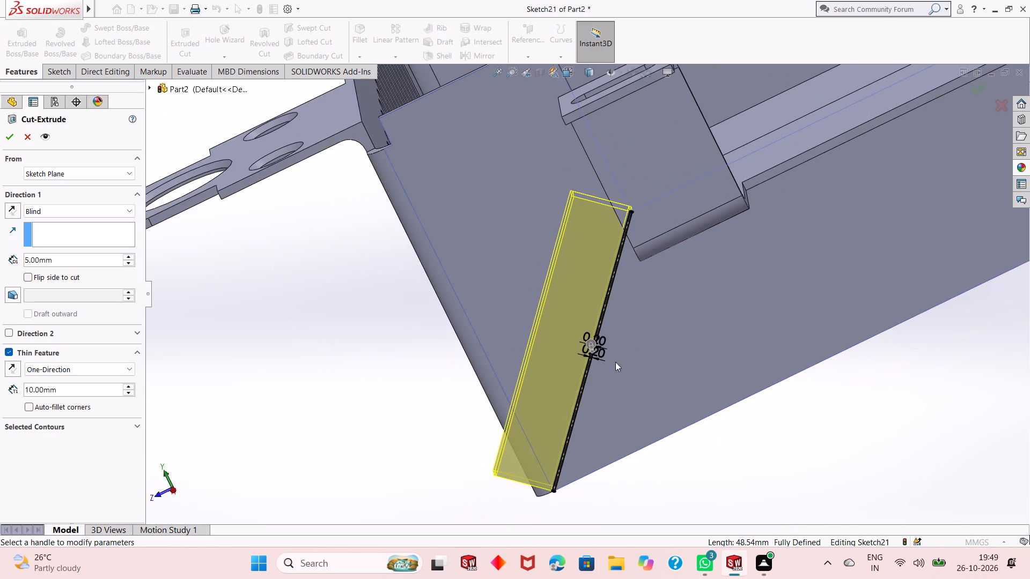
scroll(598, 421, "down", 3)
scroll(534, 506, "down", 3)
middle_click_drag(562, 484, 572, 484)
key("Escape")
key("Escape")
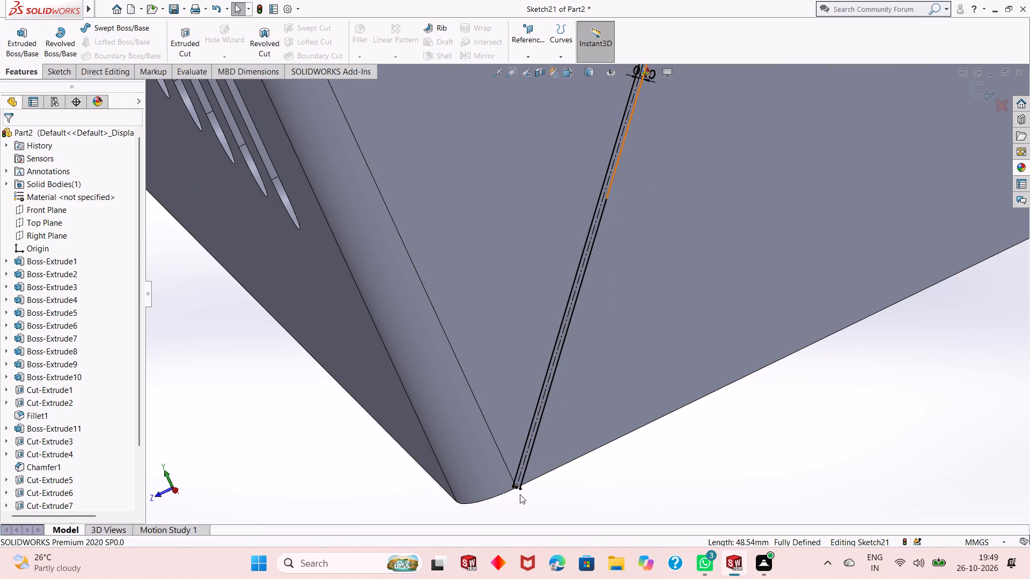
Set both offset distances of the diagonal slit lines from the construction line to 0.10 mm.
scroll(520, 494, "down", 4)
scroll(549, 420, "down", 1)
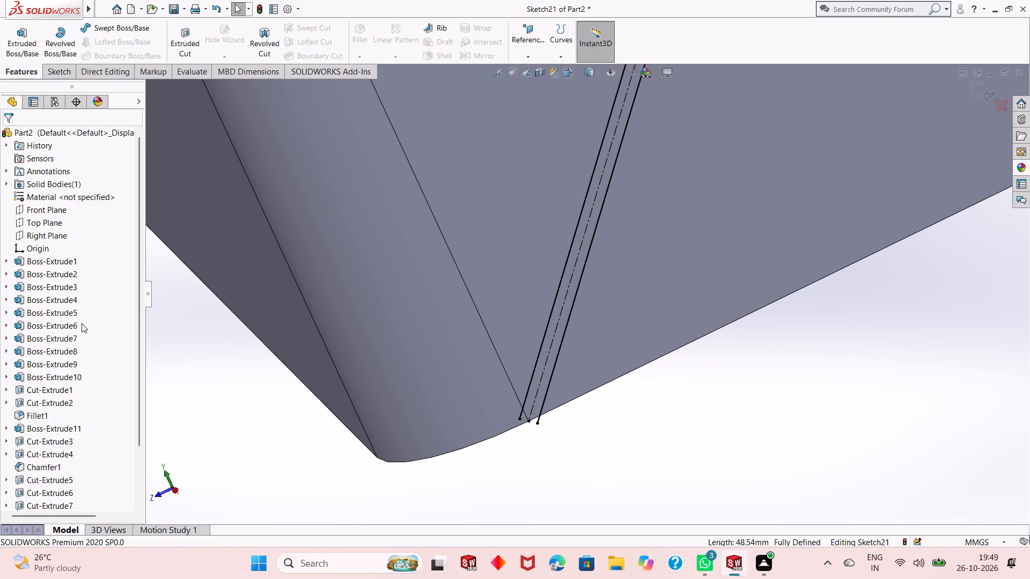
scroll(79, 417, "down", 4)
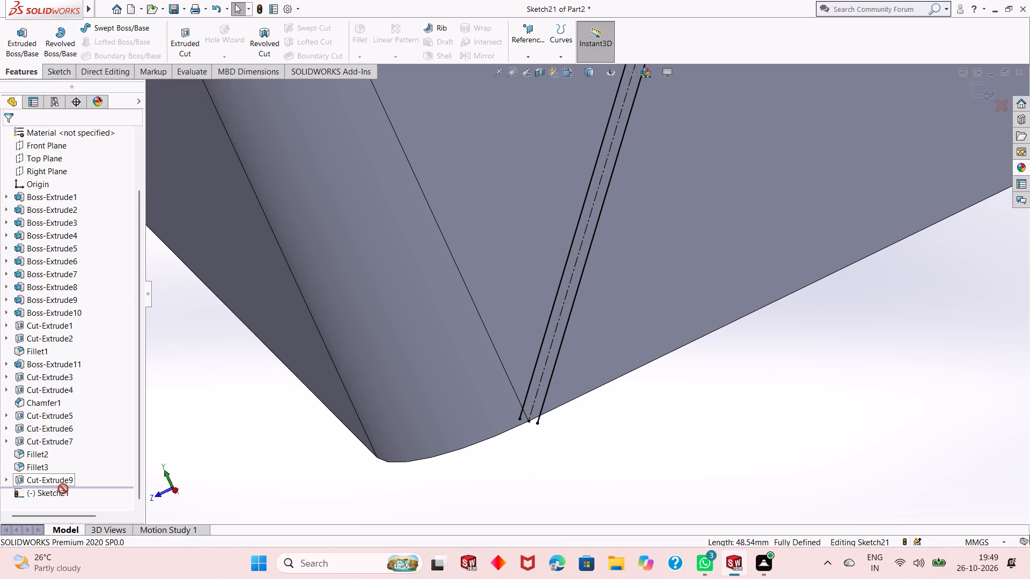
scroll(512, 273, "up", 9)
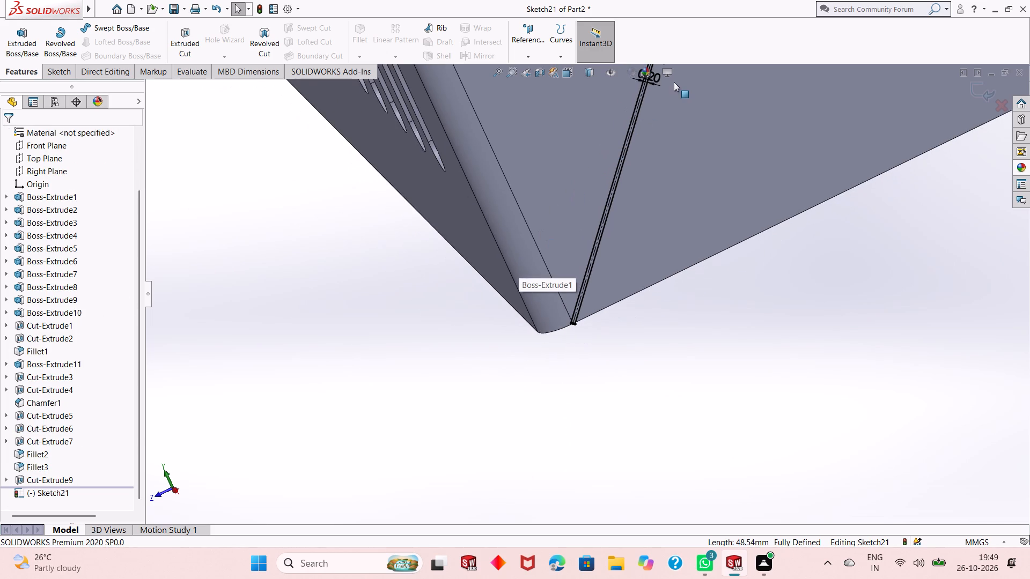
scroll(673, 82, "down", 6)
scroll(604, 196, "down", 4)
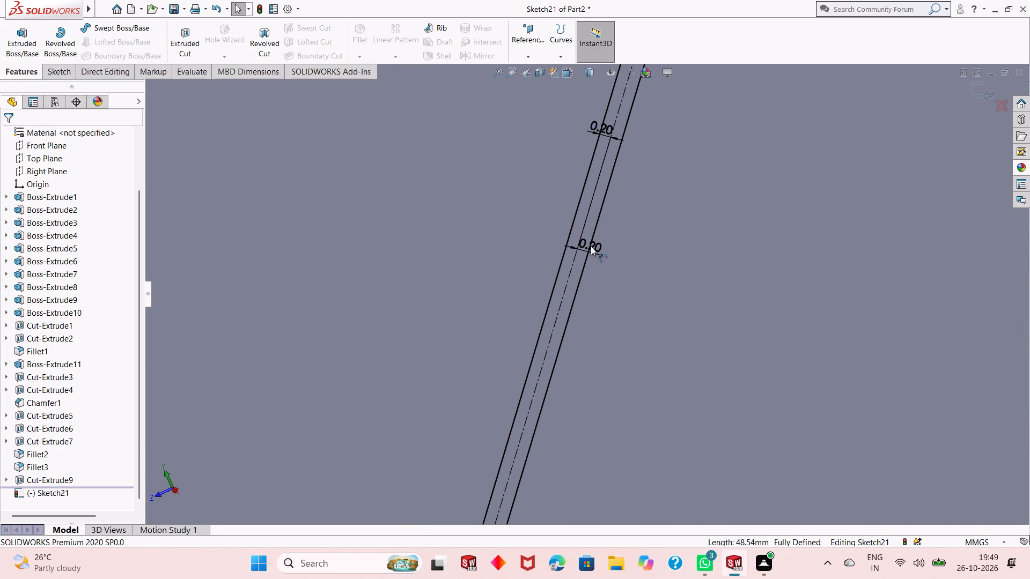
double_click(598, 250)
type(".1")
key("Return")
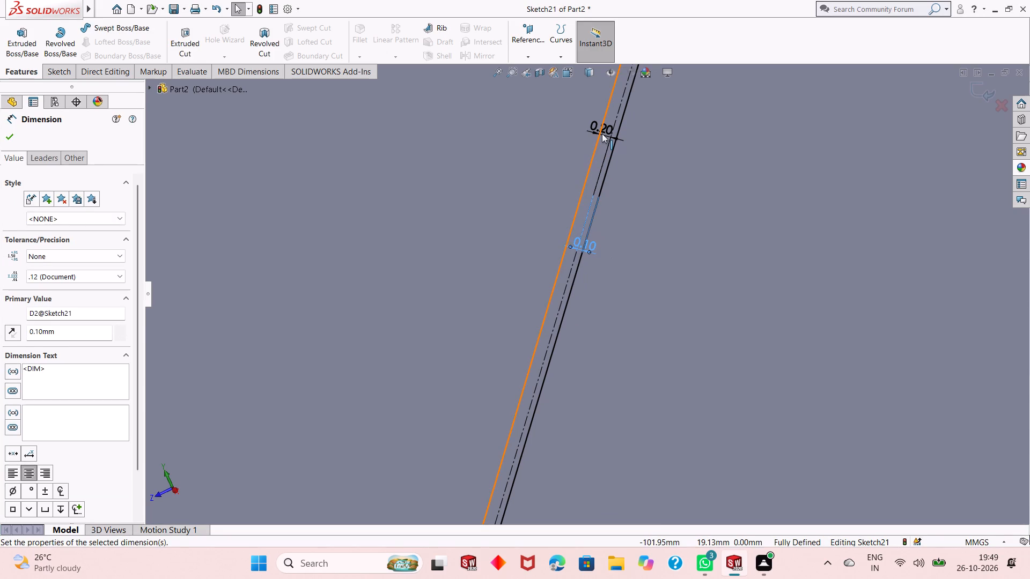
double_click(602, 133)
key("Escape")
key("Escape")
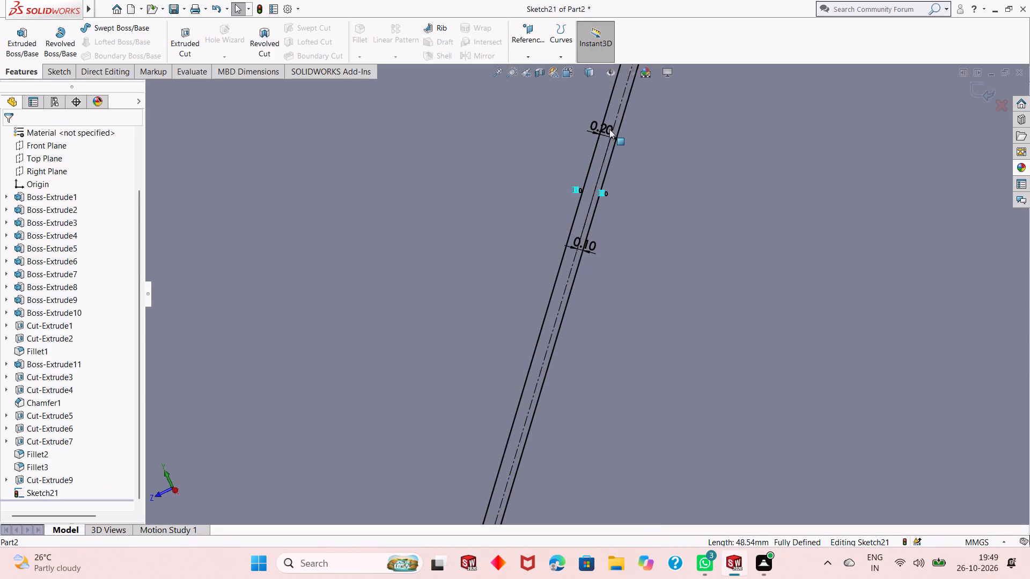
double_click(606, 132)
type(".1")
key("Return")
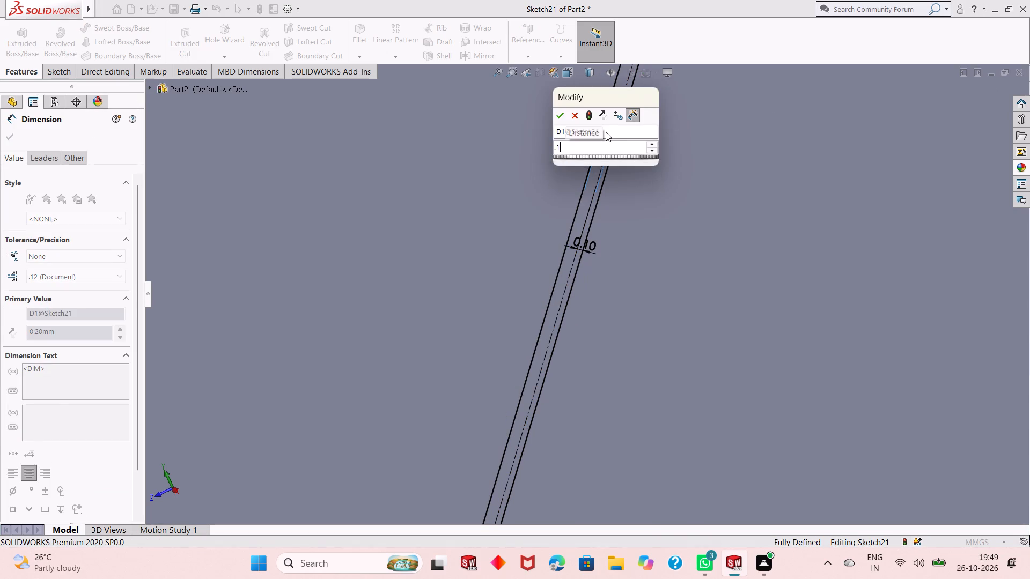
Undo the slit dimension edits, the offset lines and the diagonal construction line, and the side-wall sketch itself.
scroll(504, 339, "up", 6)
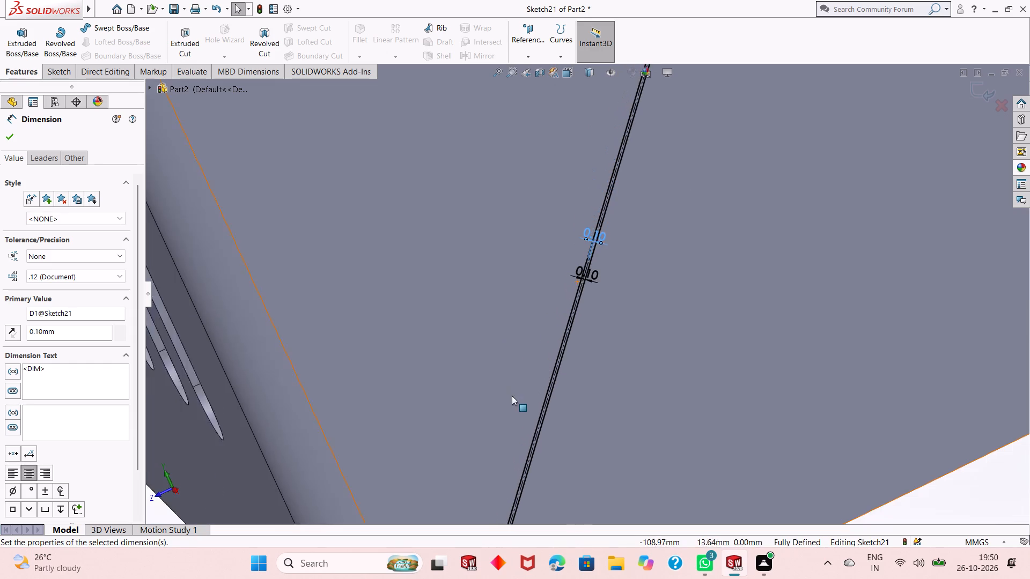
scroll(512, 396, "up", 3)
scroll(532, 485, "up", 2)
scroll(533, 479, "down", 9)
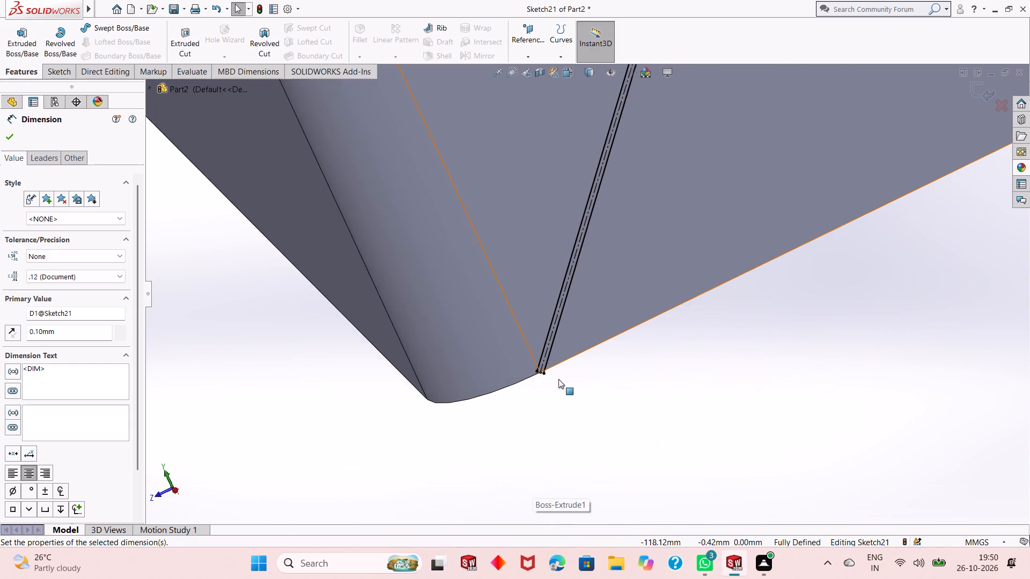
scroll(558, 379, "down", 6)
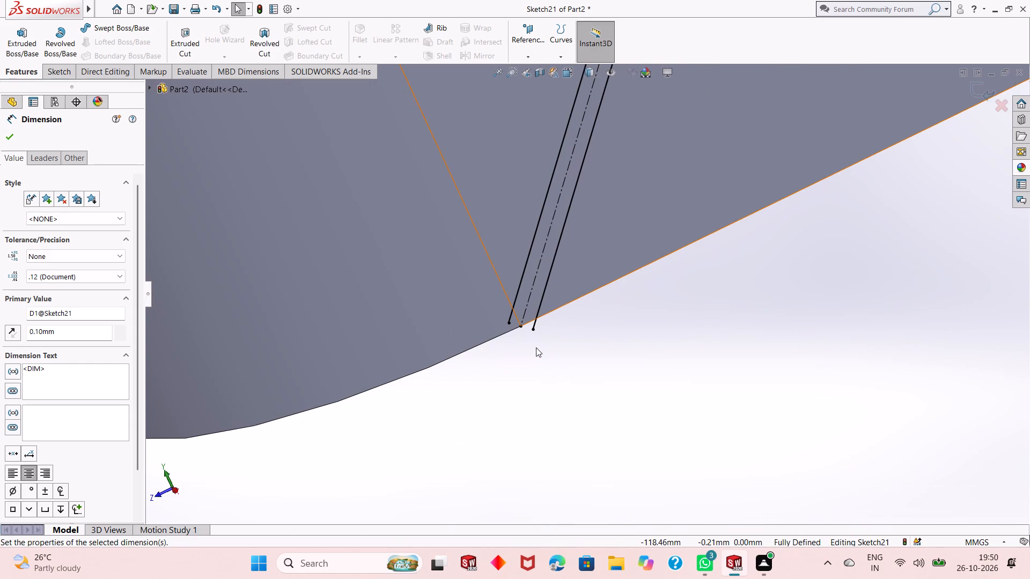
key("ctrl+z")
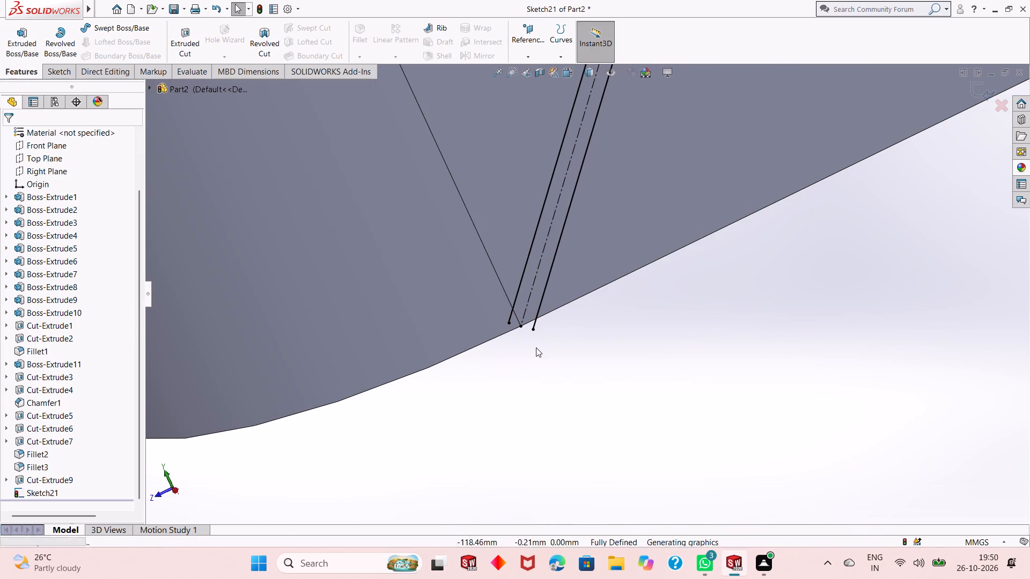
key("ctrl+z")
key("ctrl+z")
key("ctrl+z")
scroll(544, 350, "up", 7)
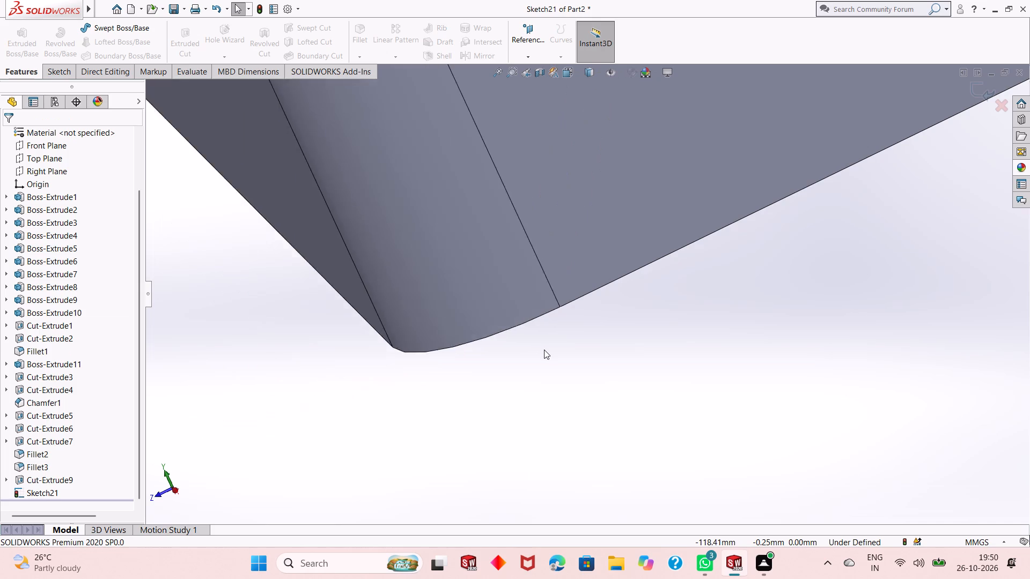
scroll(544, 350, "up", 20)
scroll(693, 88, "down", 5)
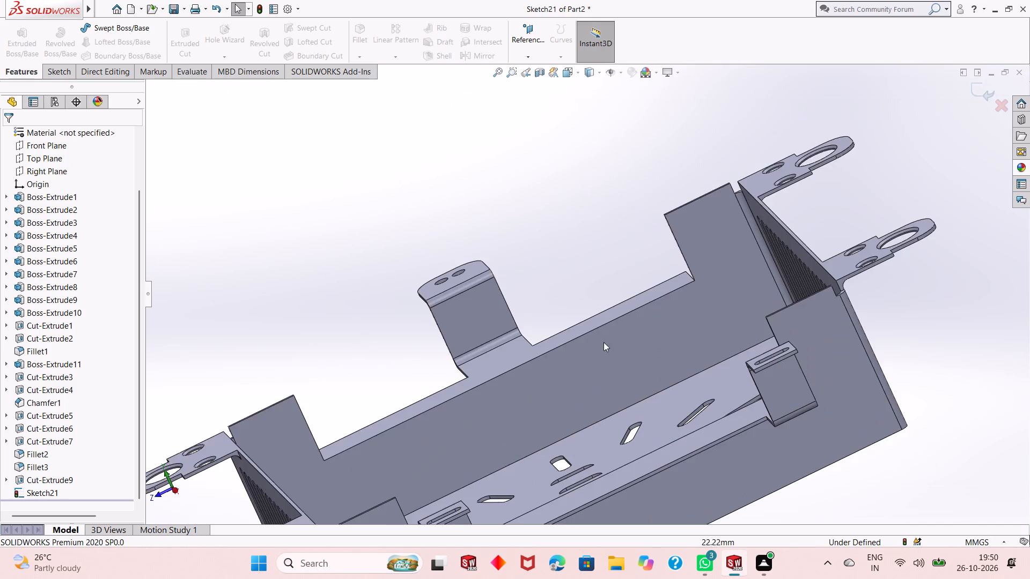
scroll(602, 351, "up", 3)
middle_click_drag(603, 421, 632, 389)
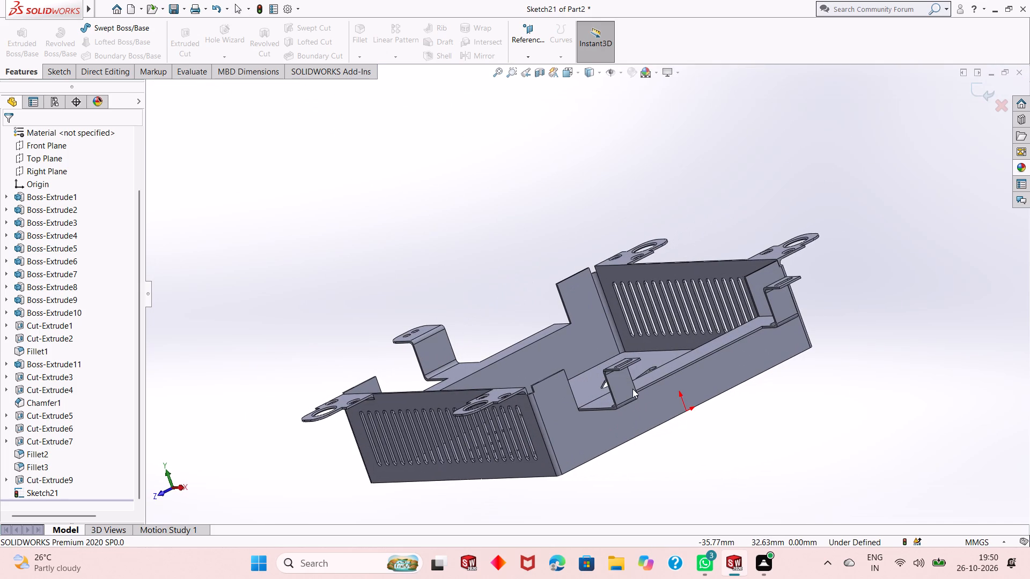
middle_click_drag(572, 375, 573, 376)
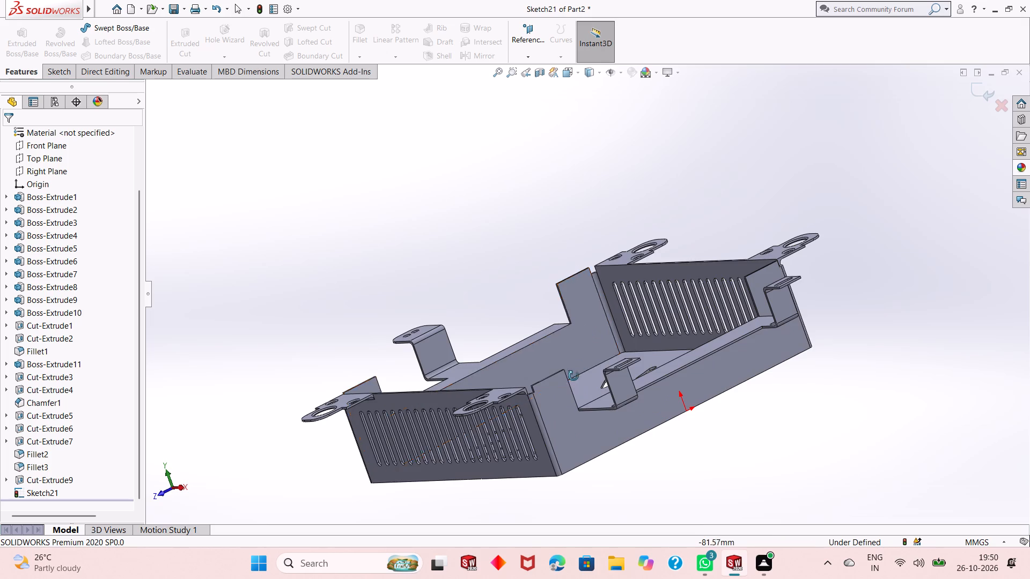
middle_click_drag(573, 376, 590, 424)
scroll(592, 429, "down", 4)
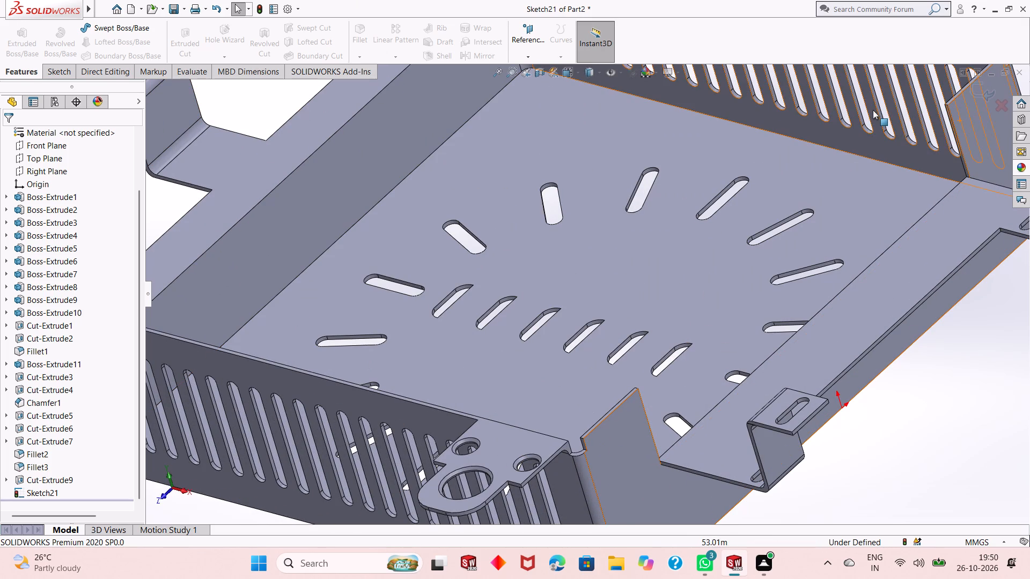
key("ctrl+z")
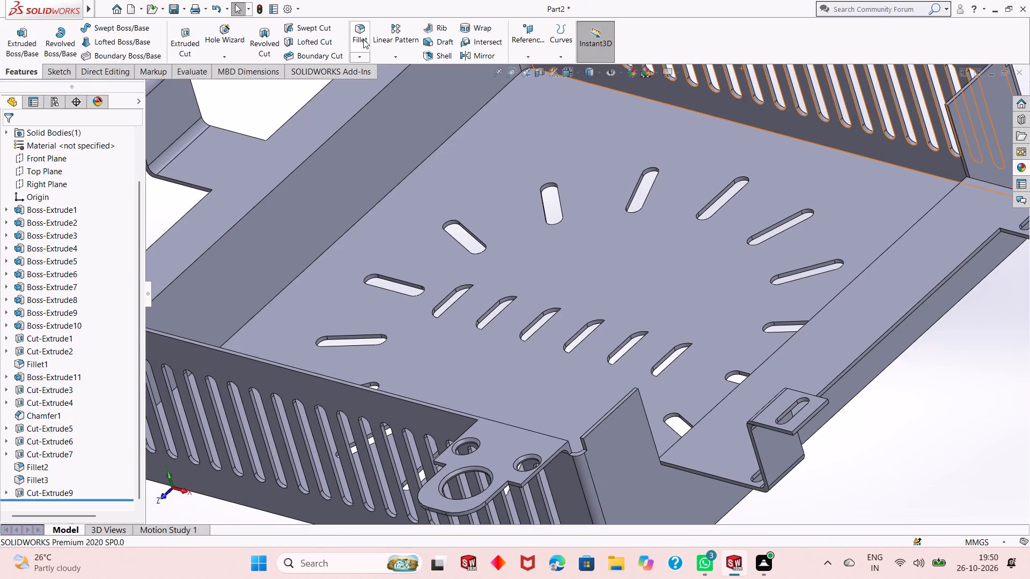
Fillet both long top edges of the four raised corner sections of the side walls with a 0.75 mm radius.
left_click(363, 39)
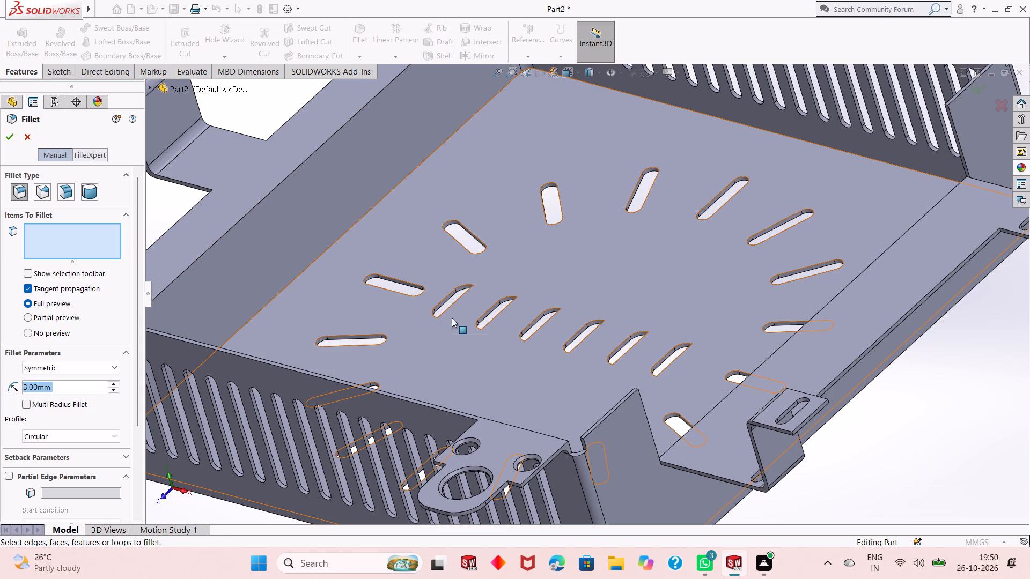
type(".5")
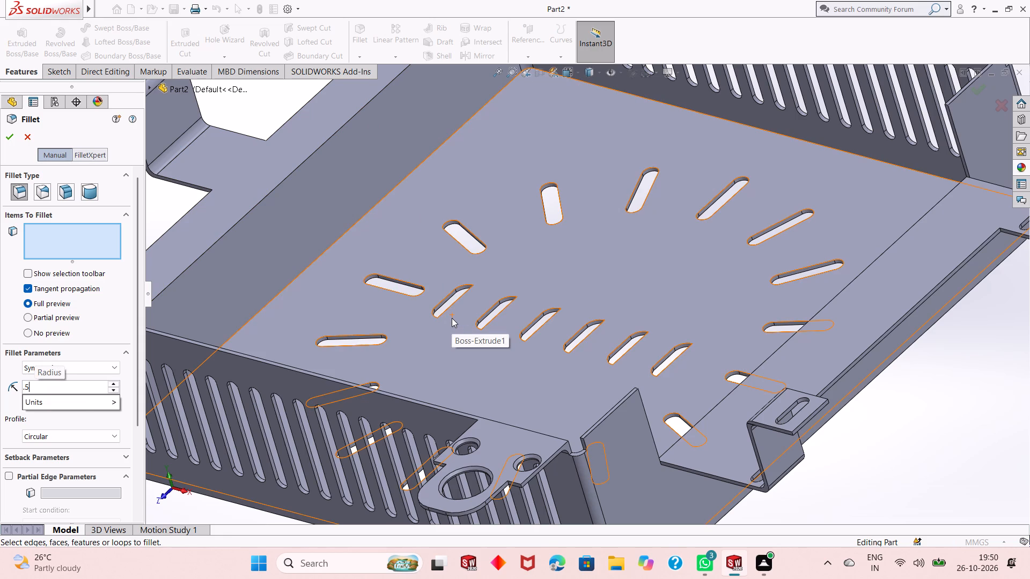
key("BackSpace")
key("BackSpace")
key("BackSpace")
type("1.5/2")
key("Return")
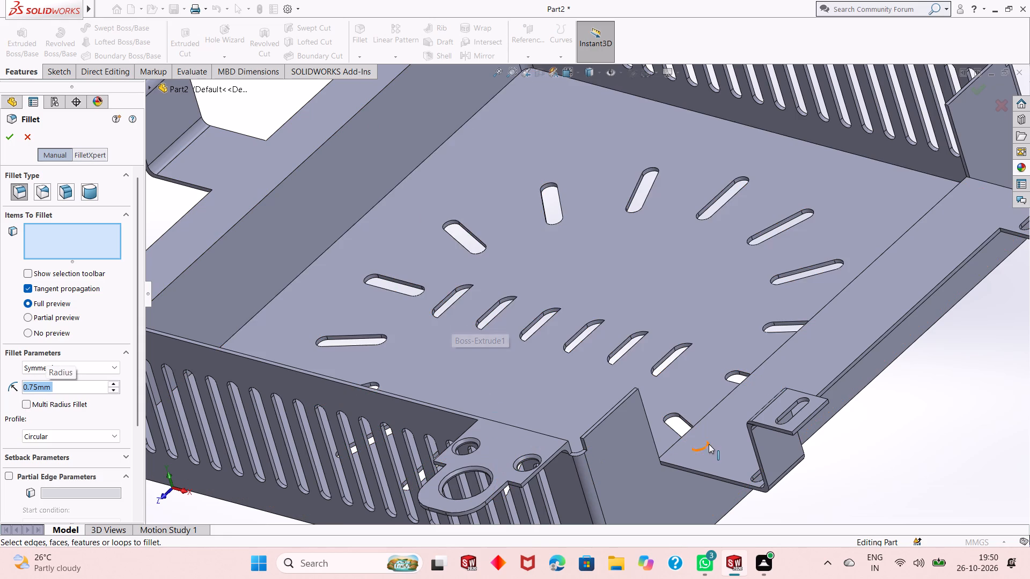
scroll(672, 442, "down", 2)
scroll(592, 395, "down", 2)
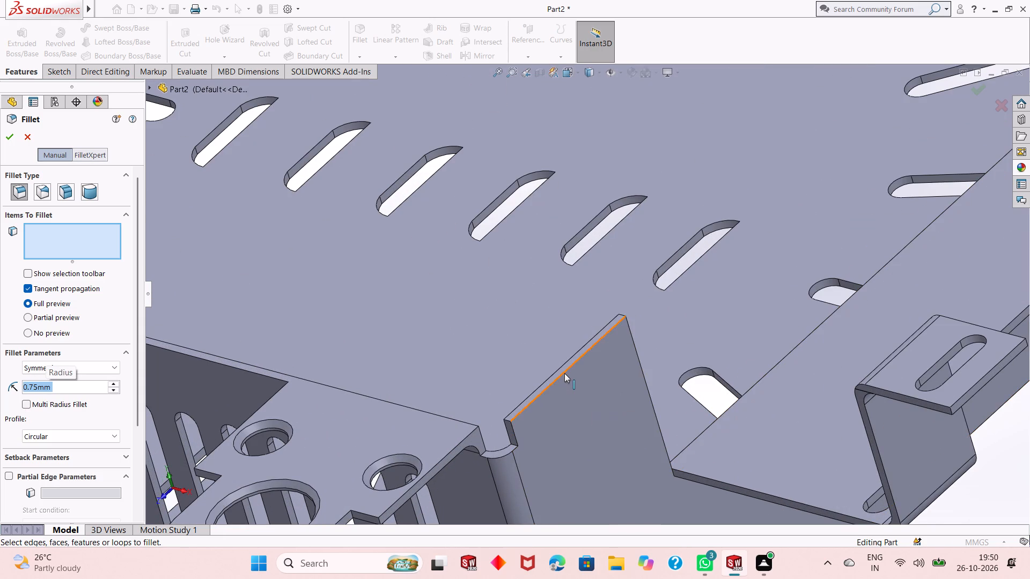
left_click(564, 373)
left_click(560, 366)
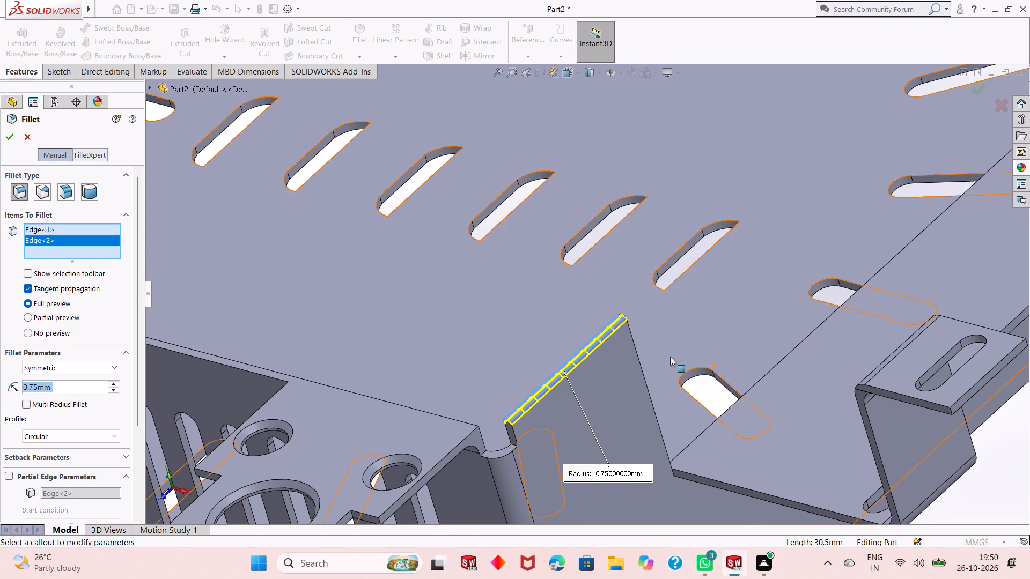
scroll(607, 377, "up", 2)
scroll(810, 227, "up", 4)
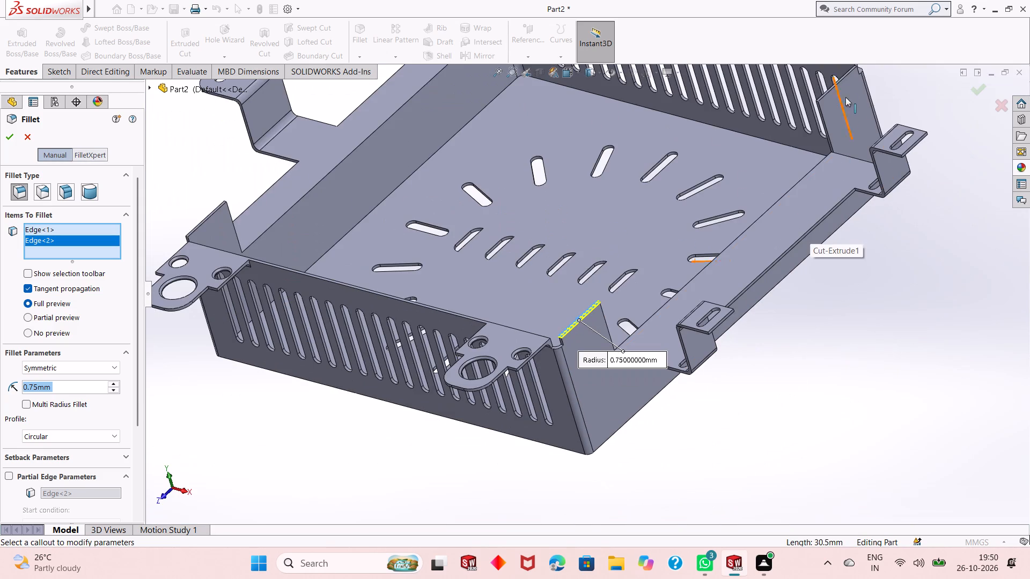
scroll(847, 84, "down", 10)
left_click(568, 253)
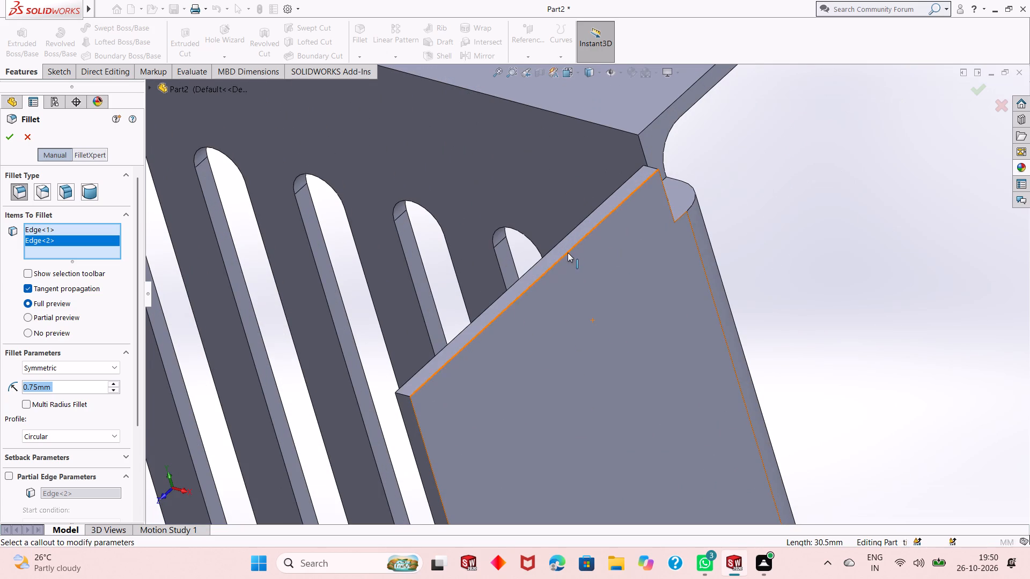
left_click(563, 241)
scroll(568, 280, "up", 8)
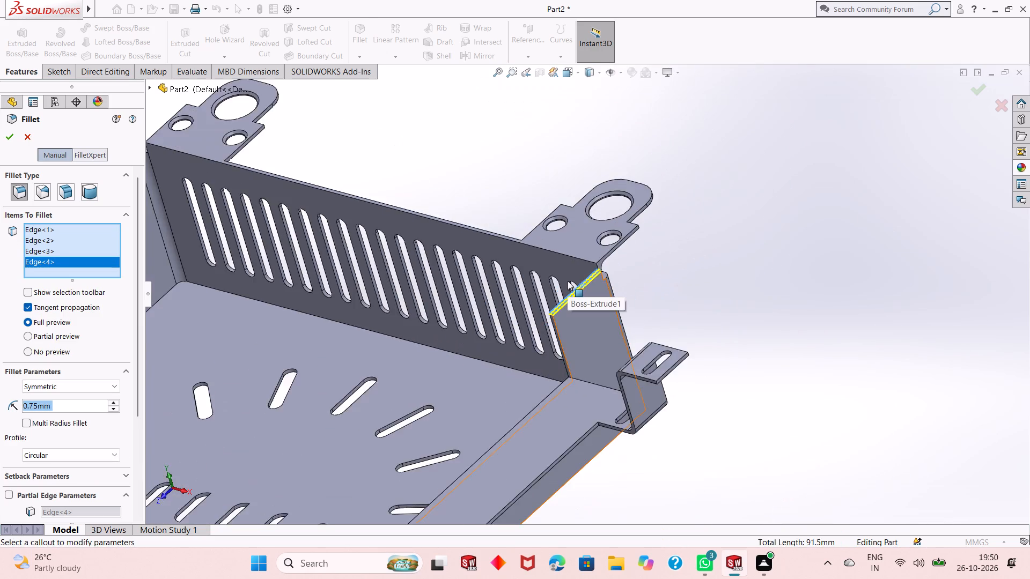
scroll(568, 281, "up", 4)
scroll(283, 197, "down", 6)
scroll(445, 268, "down", 3)
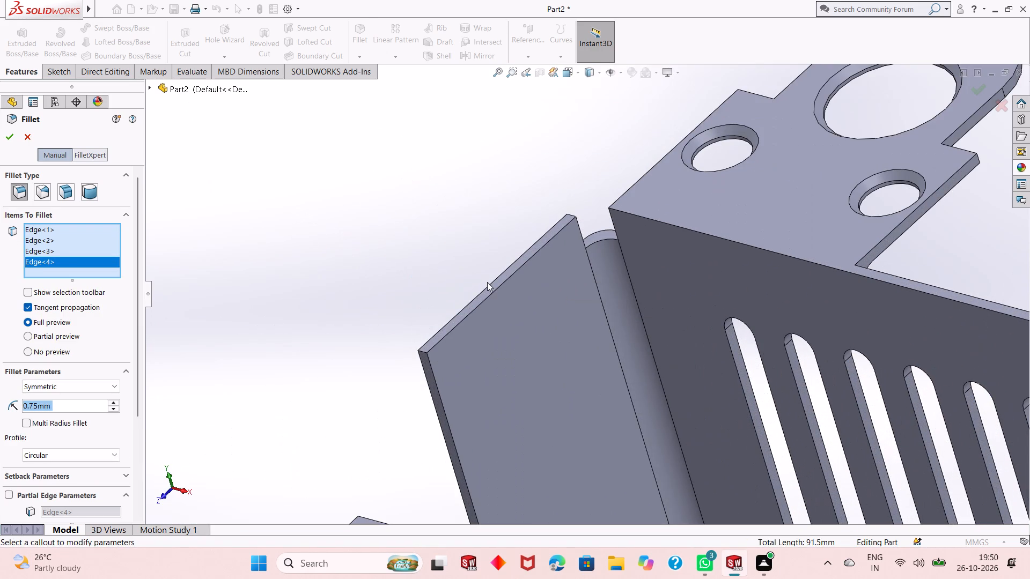
left_click(489, 285)
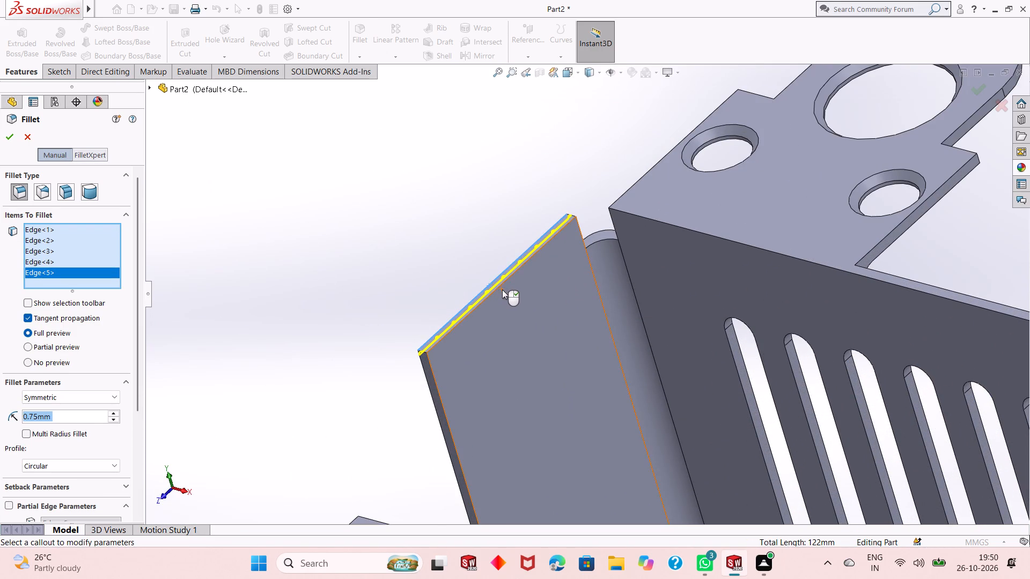
left_click(502, 285)
scroll(496, 329, "up", 10)
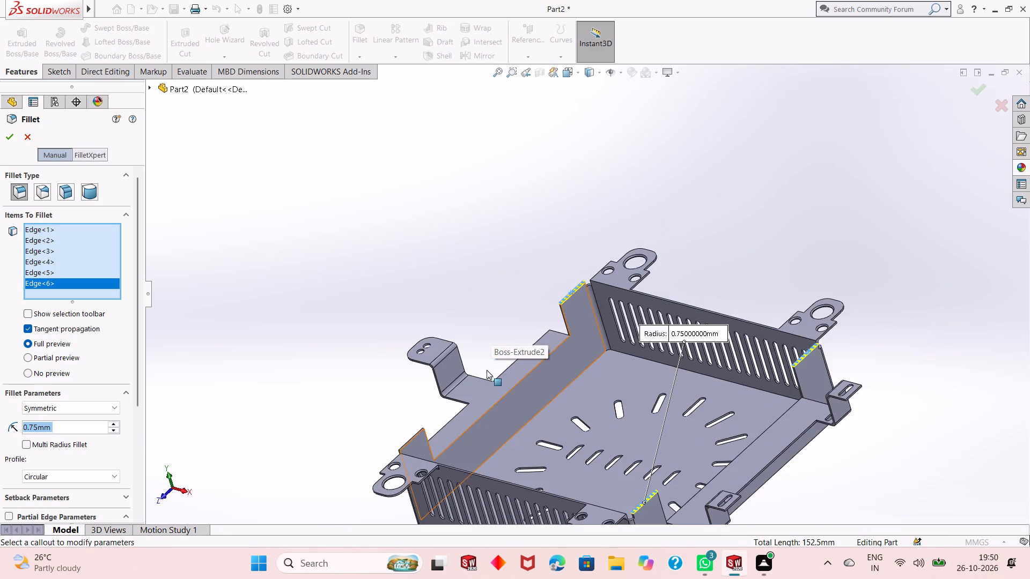
scroll(429, 436, "down", 15)
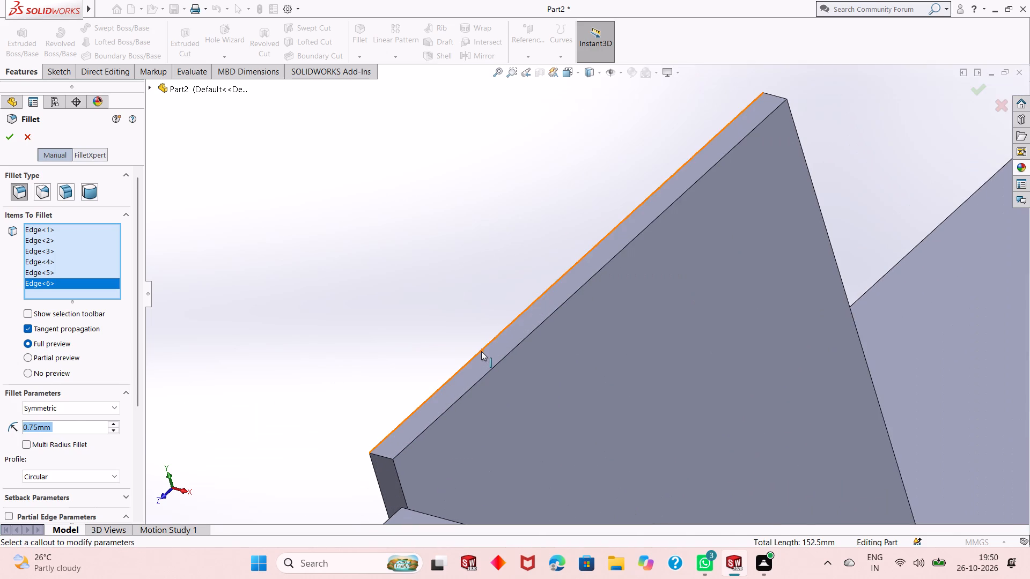
left_click(481, 351)
left_click(492, 371)
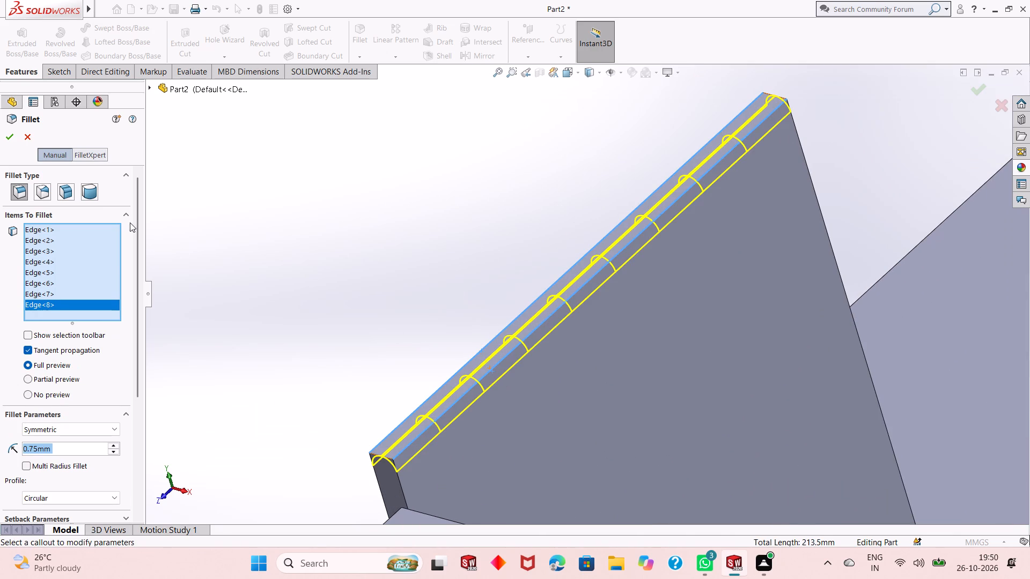
left_click(14, 137)
Examine the rounded top edges of the raised wall corners and the adjoining three-hole tabs around the enclosure.
scroll(564, 356, "up", 2)
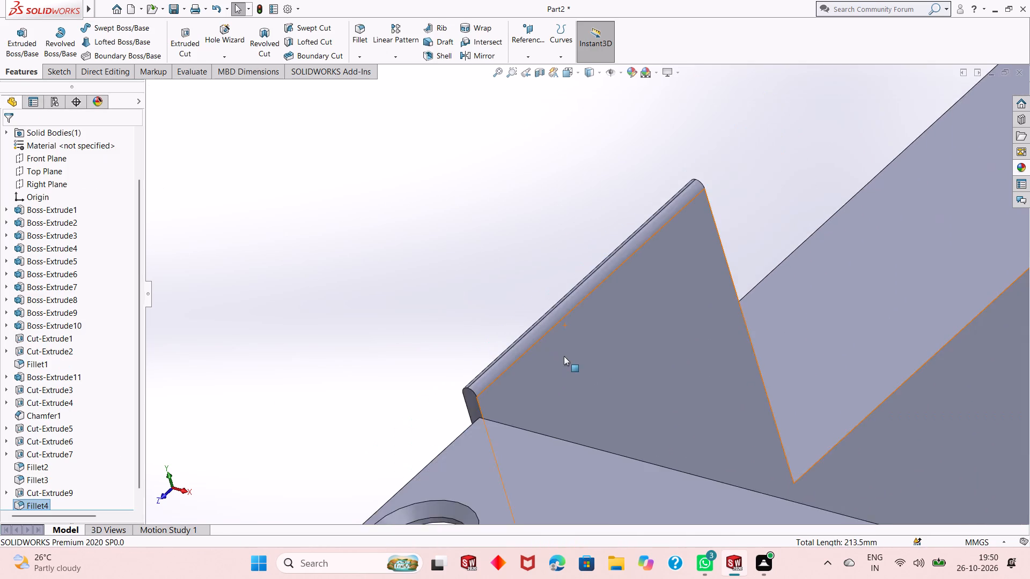
scroll(564, 356, "up", 3)
left_click(356, 310)
middle_click_drag(551, 368, 576, 418)
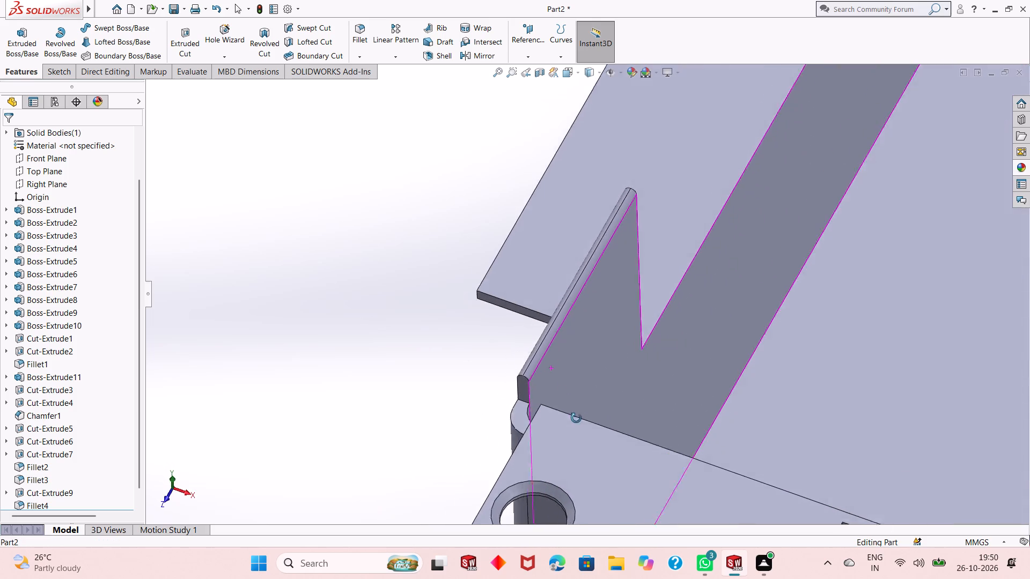
middle_click_drag(576, 418, 543, 325)
scroll(544, 333, "up", 4)
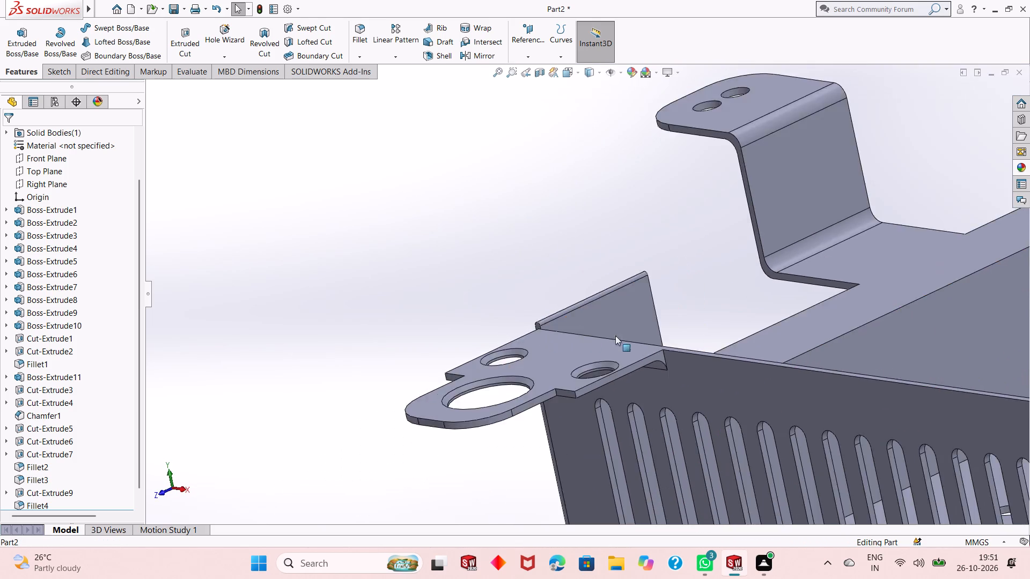
scroll(615, 336, "up", 6)
scroll(927, 276, "down", 3)
middle_click_drag(691, 345, 697, 369)
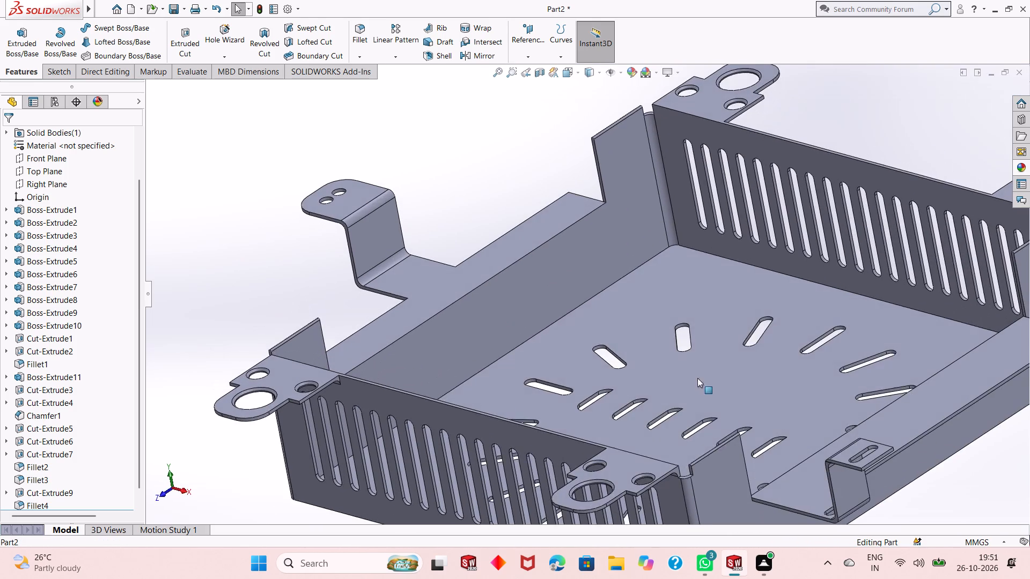
scroll(713, 467, "down", 4)
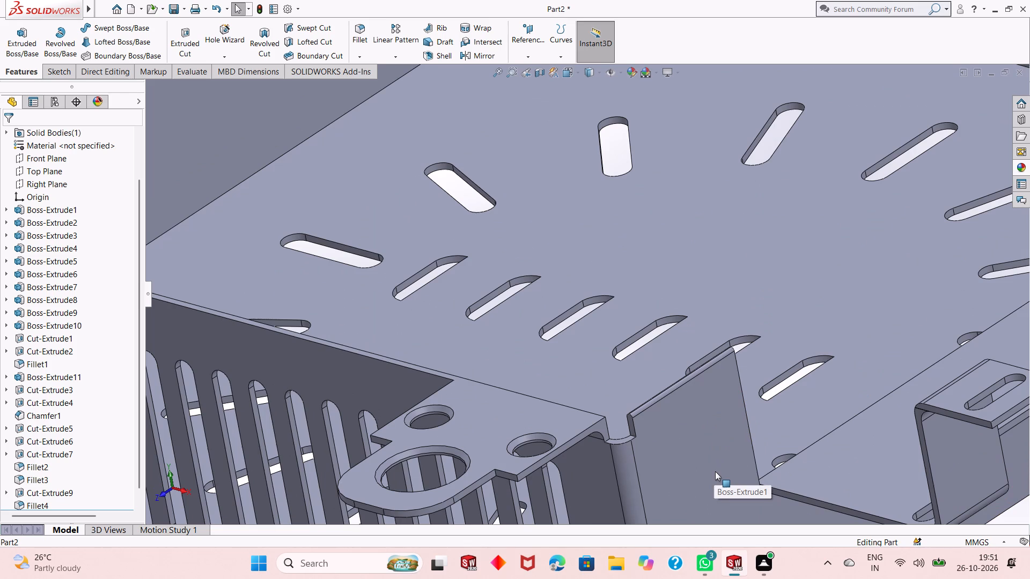
Examine the corner beside the three-hole tab, the slotted floor and the side-wall flanges around the enclosure.
middle_click_drag(715, 469, 719, 457)
scroll(607, 429, "up", 1)
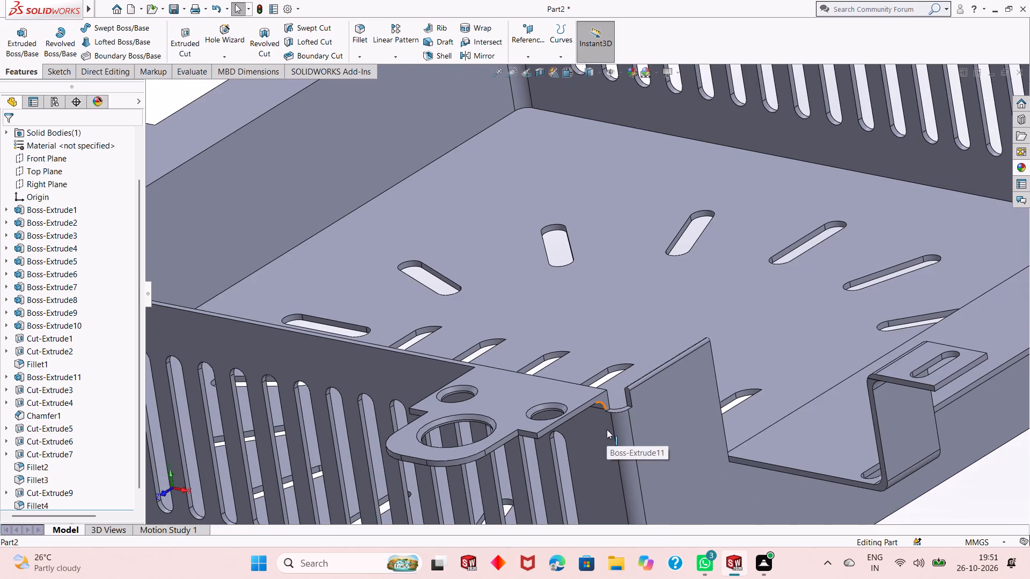
middle_click_drag(572, 339, 532, 395)
scroll(525, 396, "up", 3)
scroll(489, 430, "up", 2)
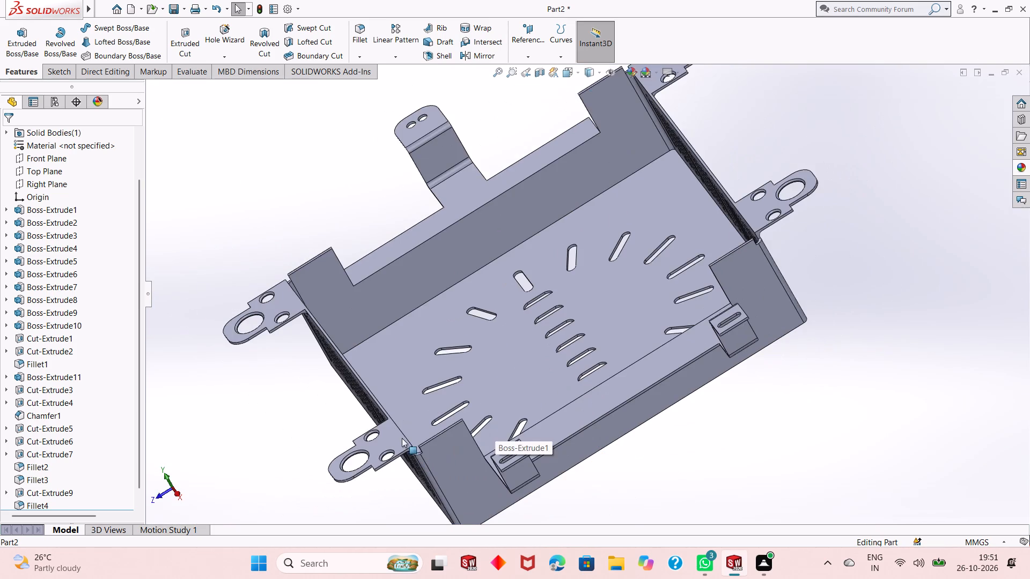
scroll(402, 438, "down", 3)
scroll(435, 400, "down", 1)
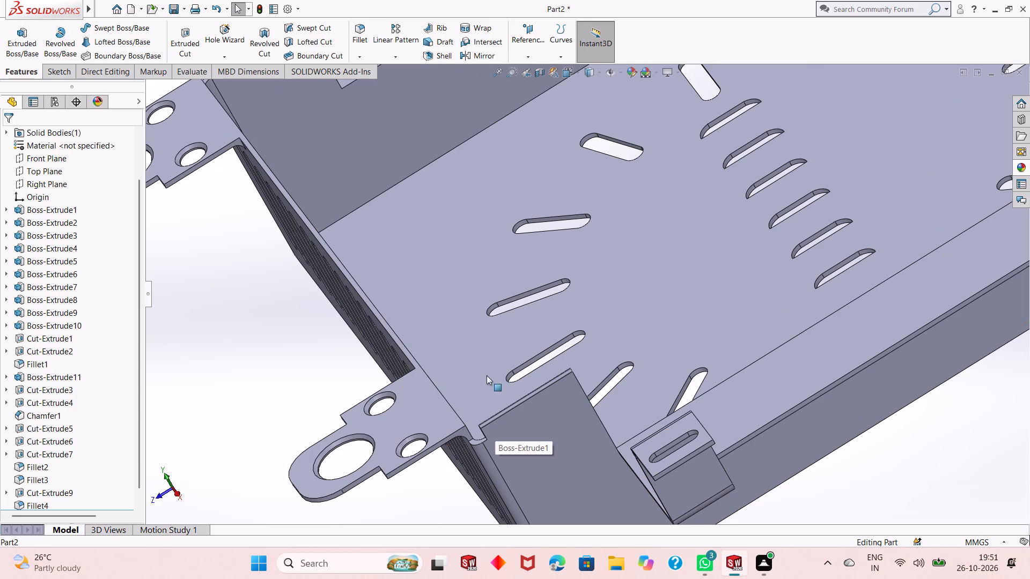
scroll(537, 417, "up", 2)
middle_click_drag(680, 390, 688, 382)
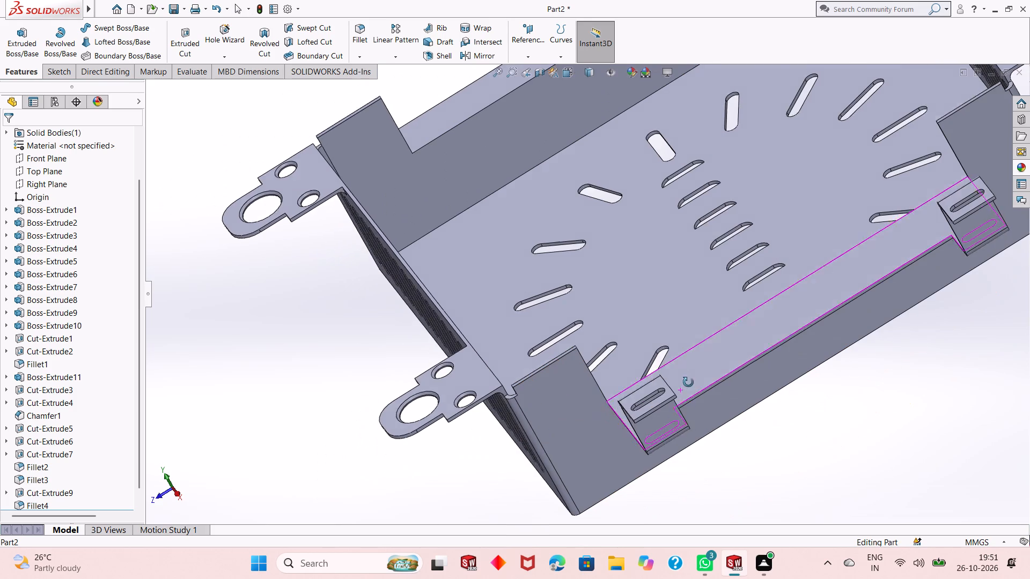
middle_click_drag(688, 382, 709, 364)
scroll(709, 364, "up", 2)
scroll(559, 301, "down", 2)
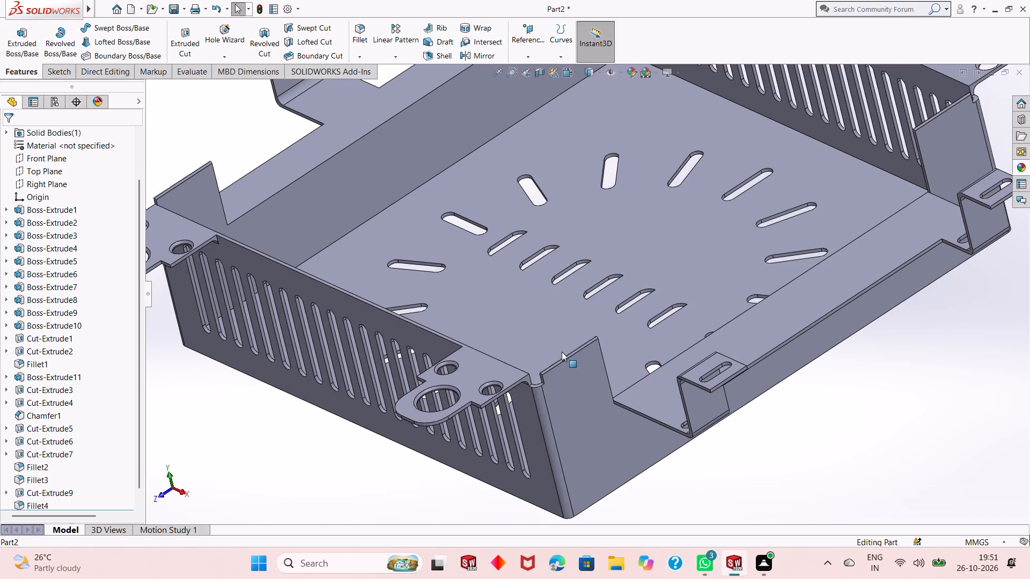
scroll(560, 338, "up", 4)
scroll(615, 145, "down", 2)
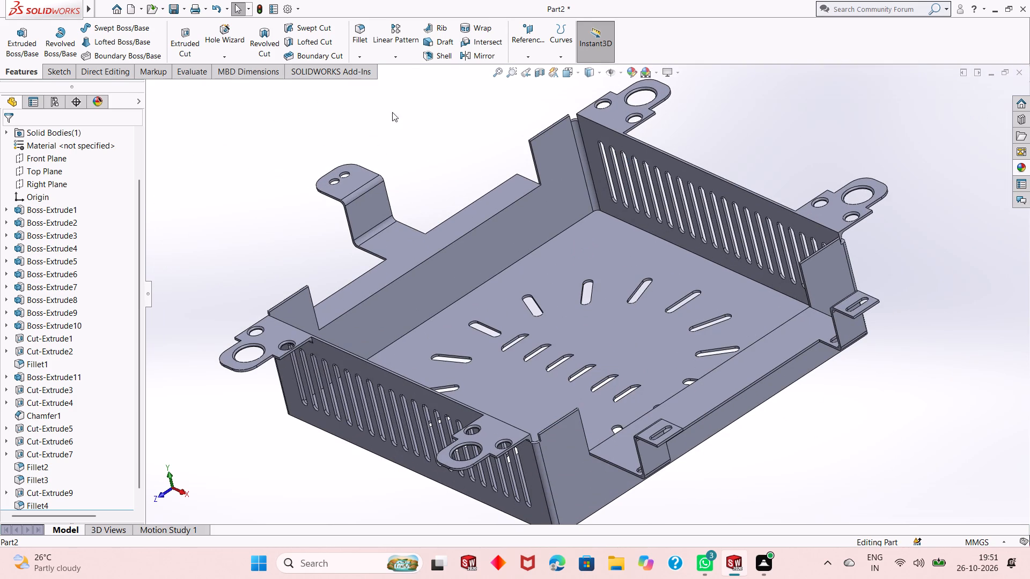
Fillet the floor's inner perimeter edge and the inner bend edges of both outward side flanges with a 3 mm radius.
left_click(360, 58)
left_click(366, 38)
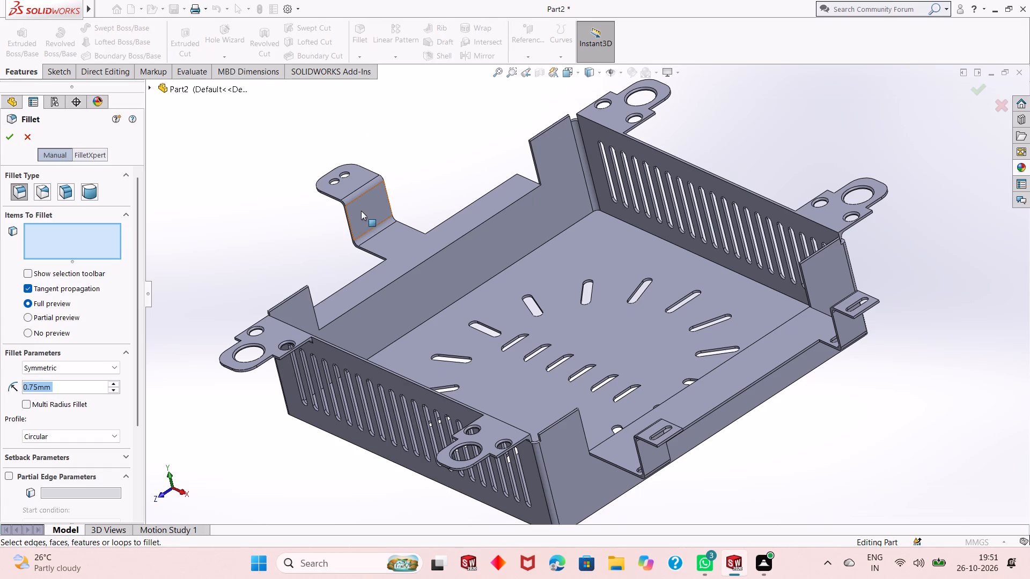
key("2")
key("Return")
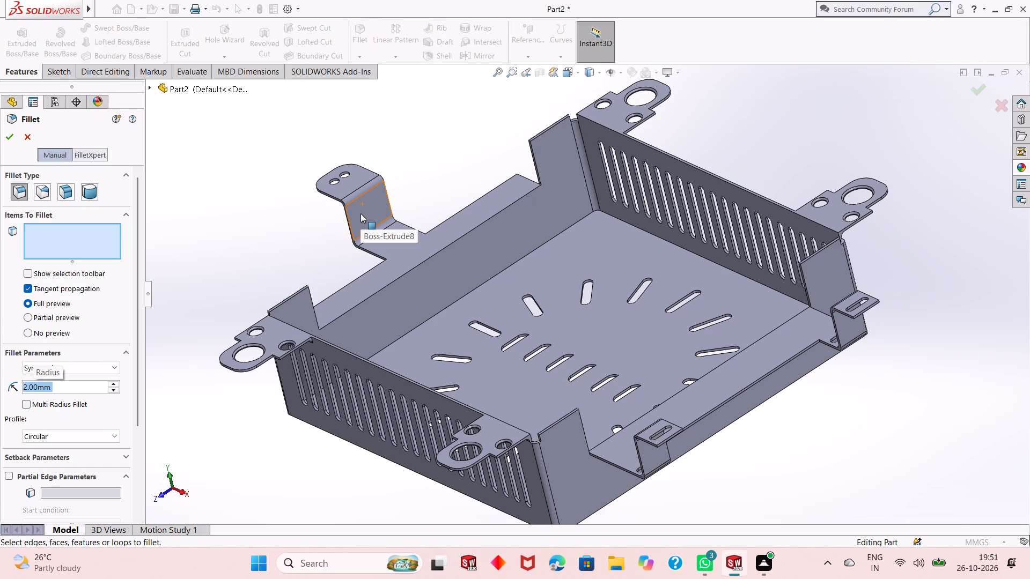
scroll(604, 167, "down", 2)
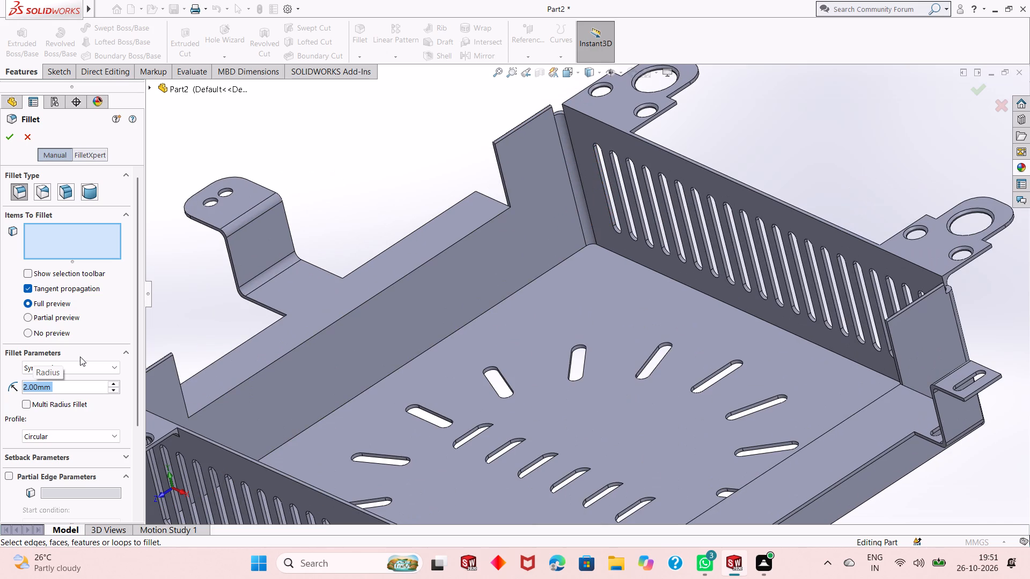
key("3")
key("Return")
left_click(373, 385)
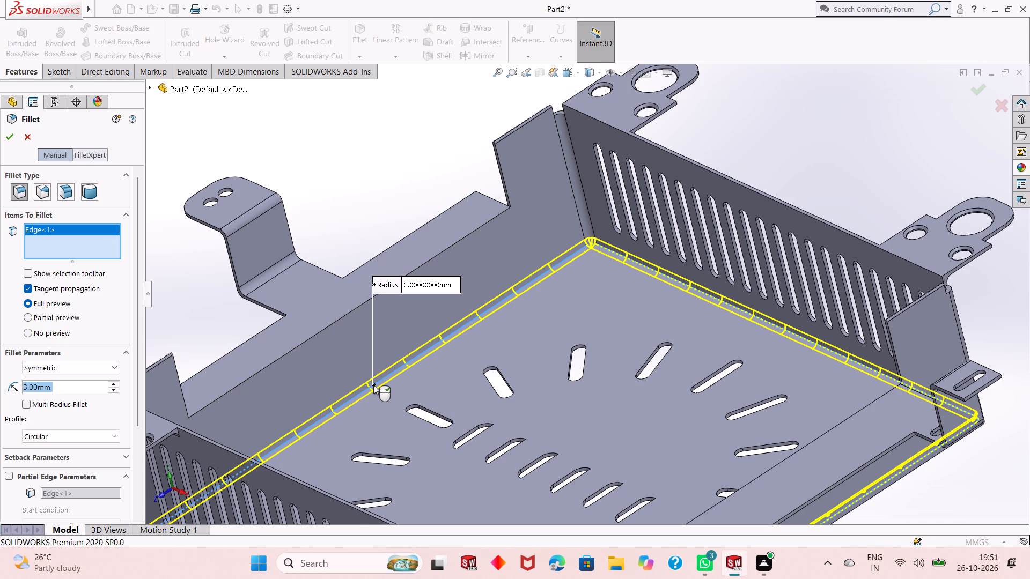
left_click(349, 314)
scroll(529, 362, "up", 1)
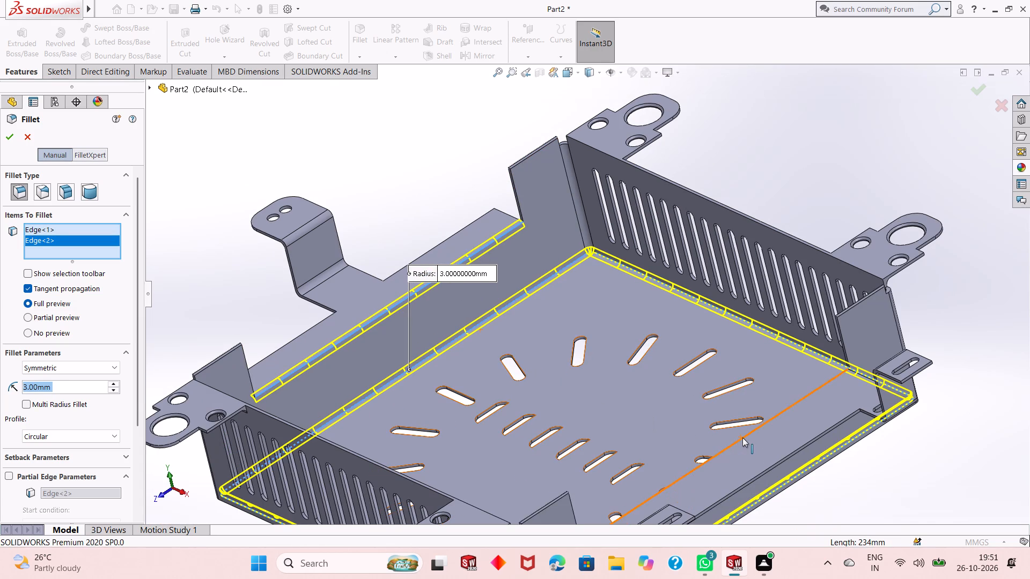
left_click(742, 439)
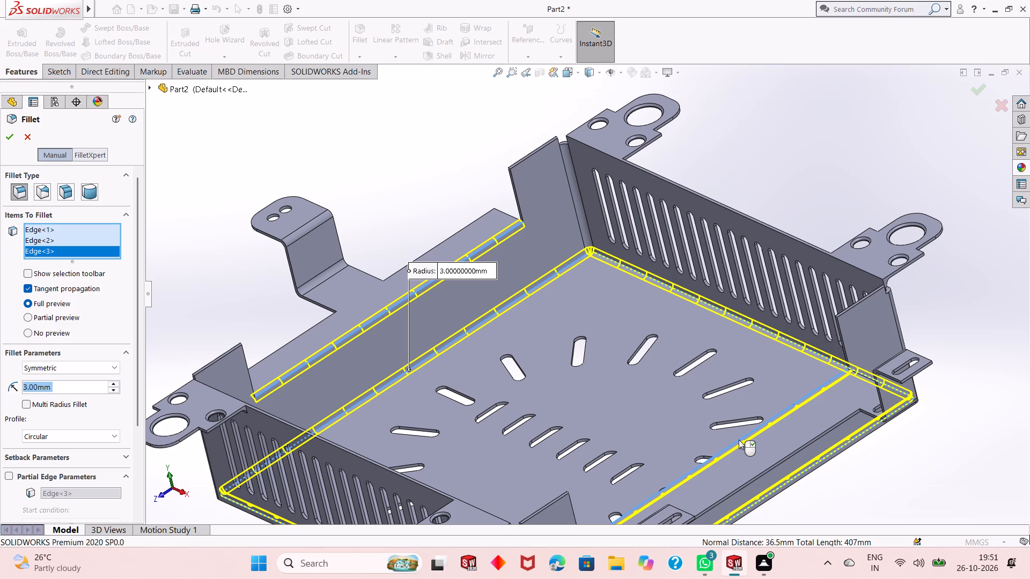
scroll(710, 441, "up", 2)
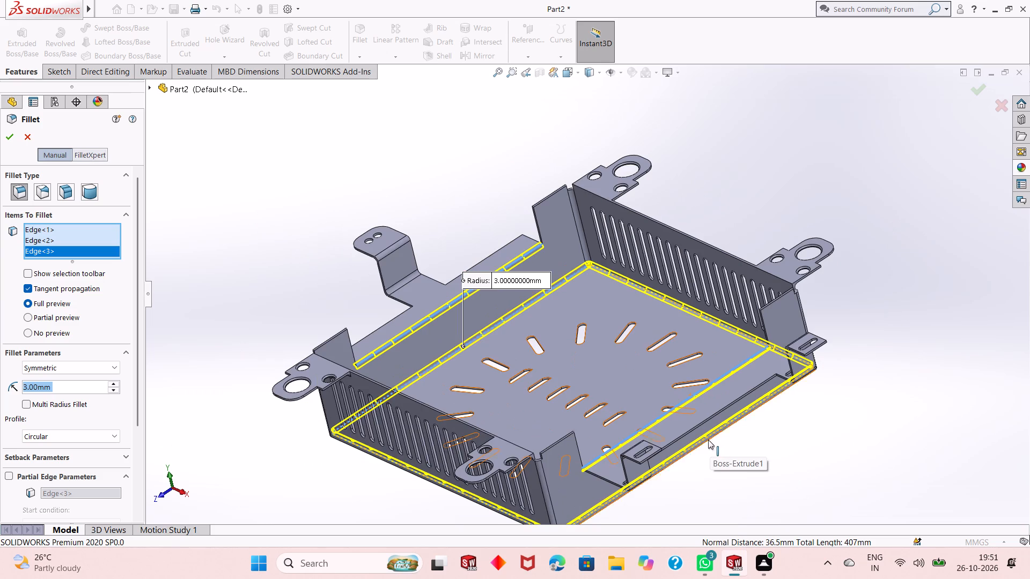
left_click(4, 136)
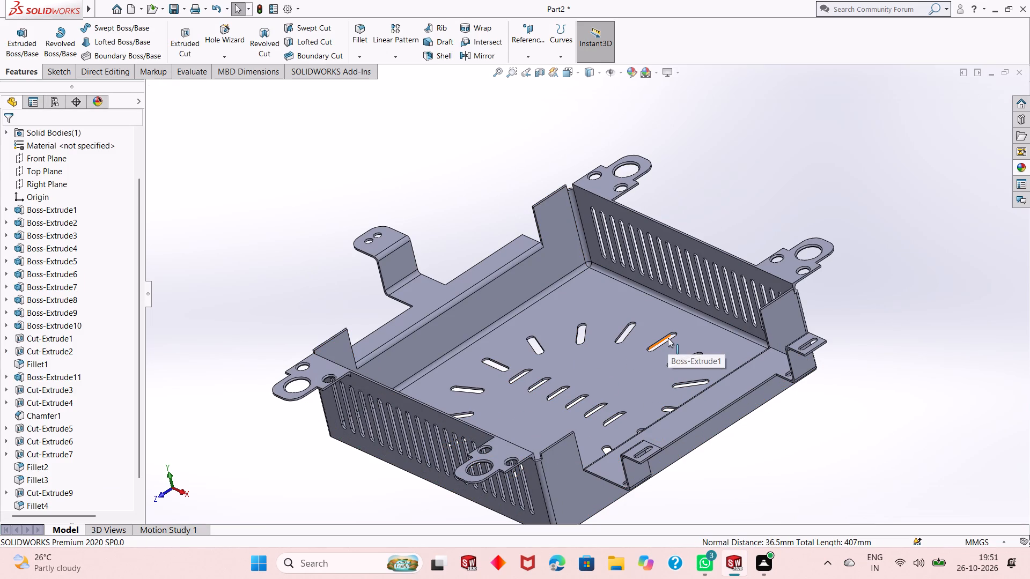
Examine the enclosure from several sides, including the floor and flange bends and the slotted and two-hole brackets.
scroll(686, 405, "up", 2)
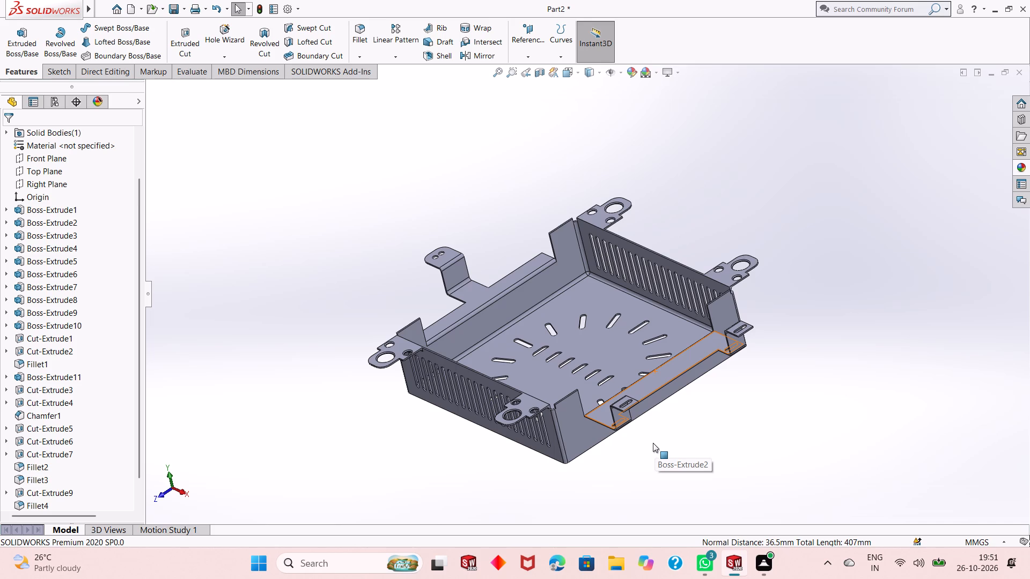
middle_click_drag(653, 443, 743, 412)
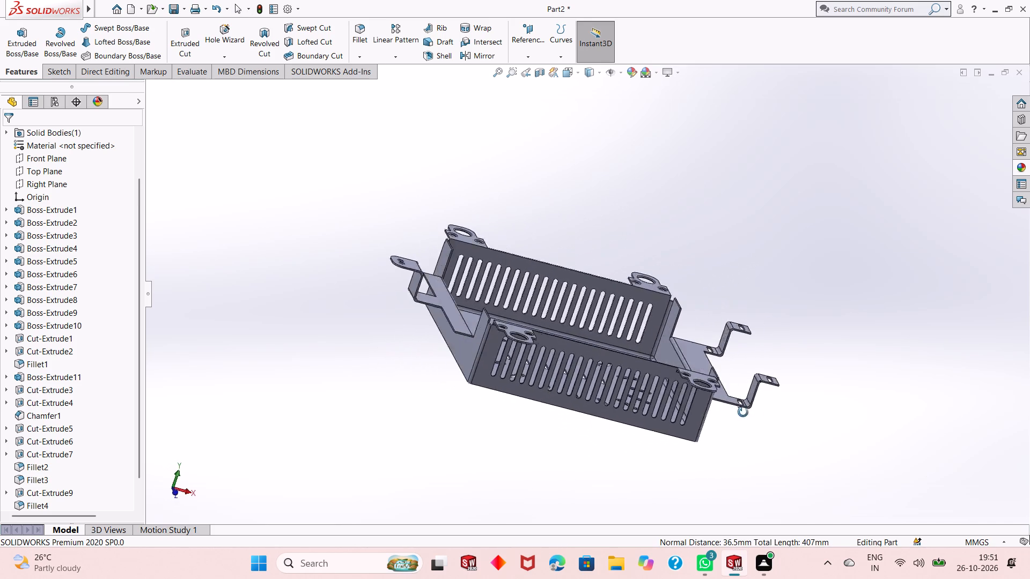
middle_click_drag(743, 412, 749, 415)
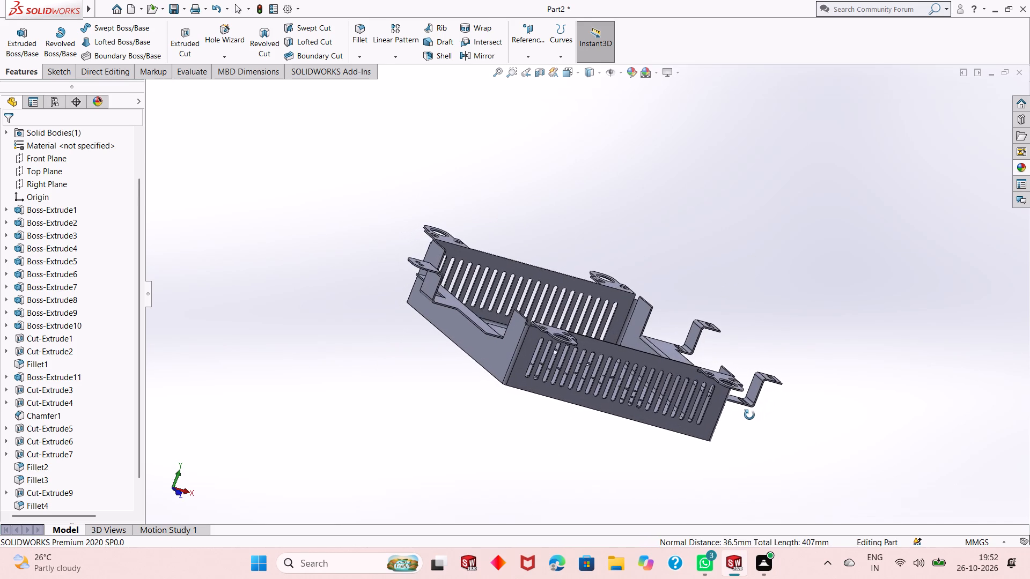
middle_click_drag(749, 415, 769, 405)
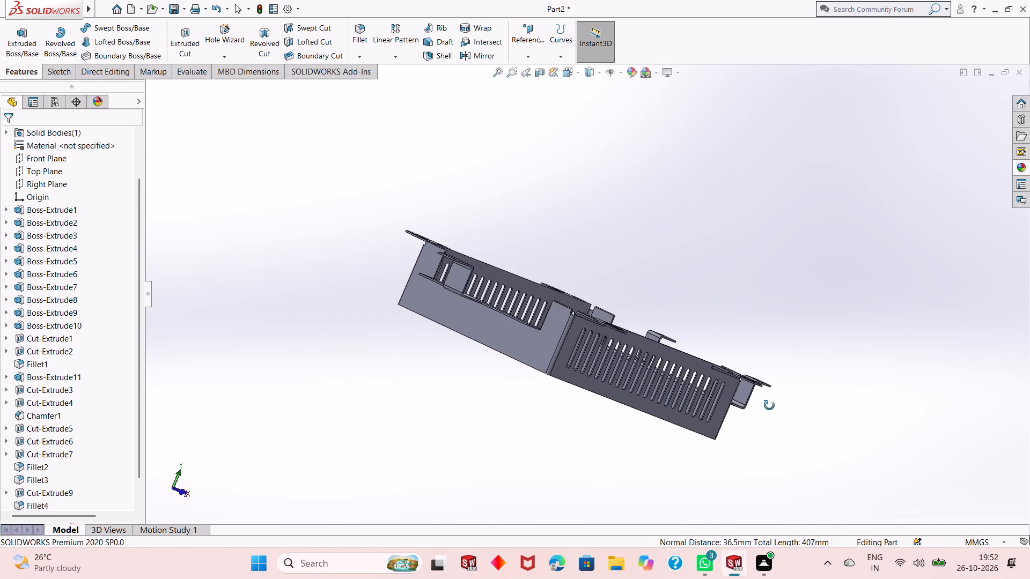
middle_click_drag(769, 405, 698, 446)
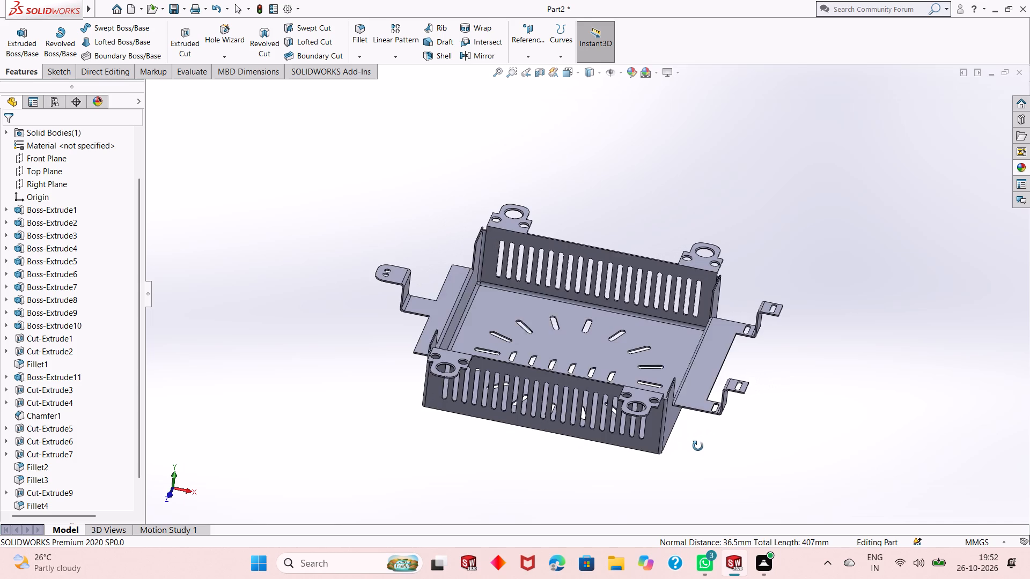
middle_click_drag(698, 446, 694, 449)
scroll(617, 363, "down", 3)
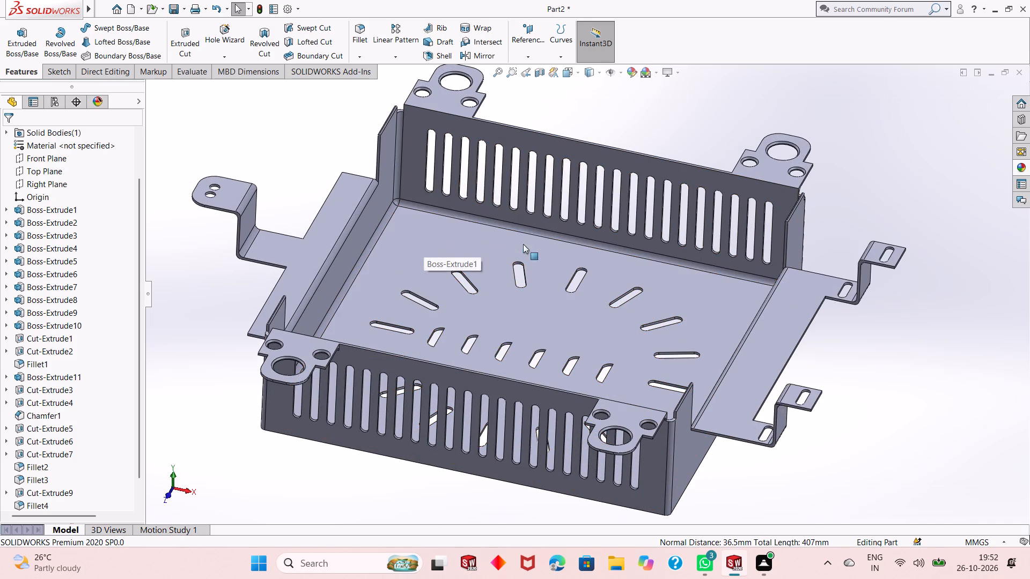
scroll(521, 255, "up", 1)
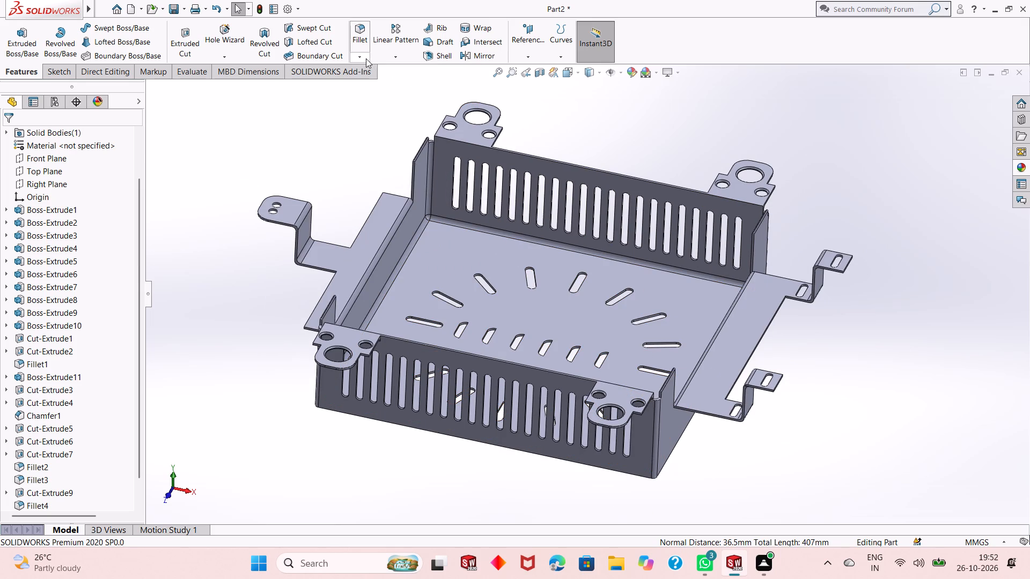
Chamfer the two outer corner edges of both slotted Z-brackets on the side flange at 3 mm and 45 degrees.
left_click(366, 60)
left_click(365, 87)
scroll(834, 258, "down", 3)
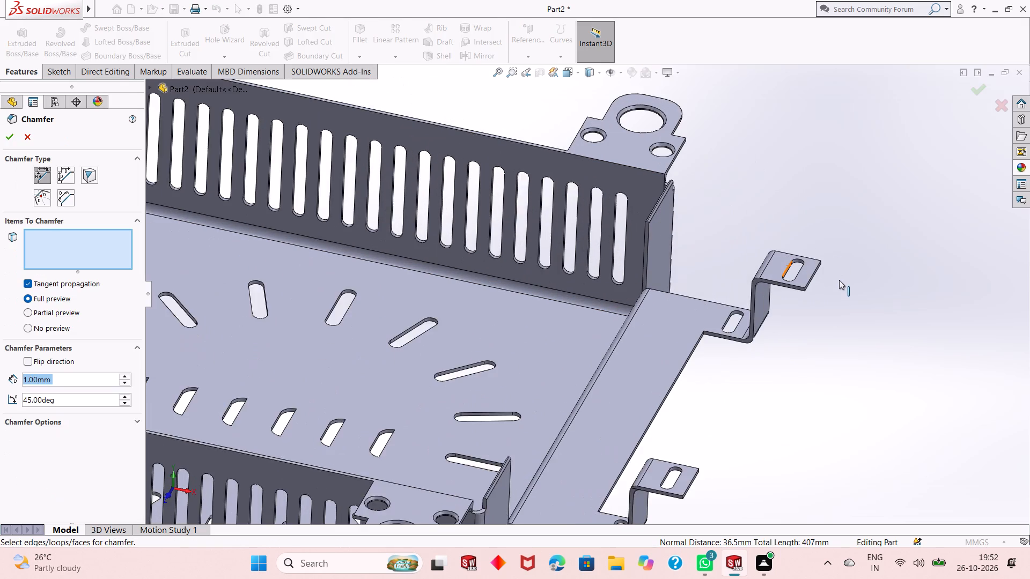
scroll(837, 289, "down", 1)
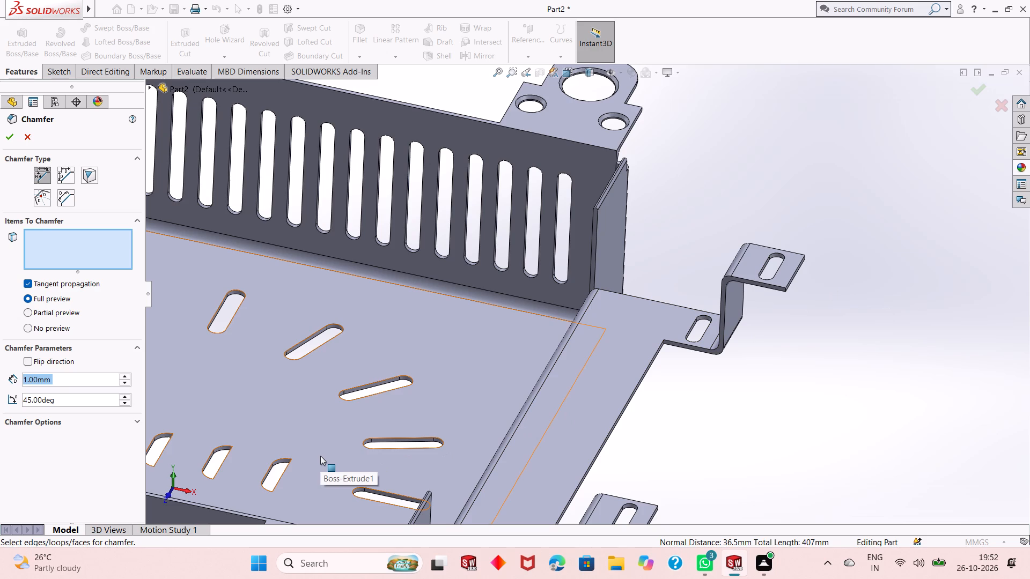
key("3")
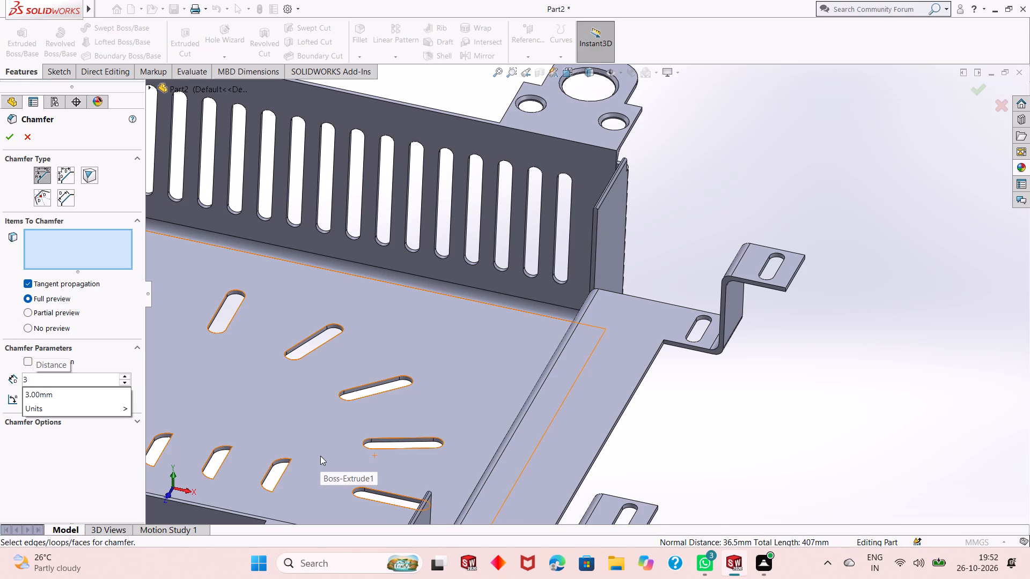
key("Return")
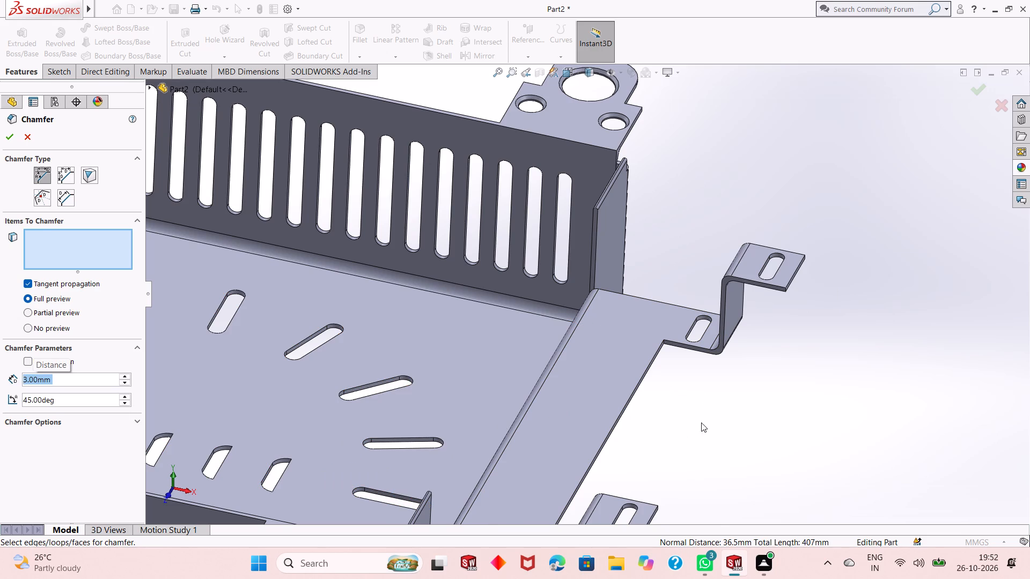
scroll(794, 277, "down", 4)
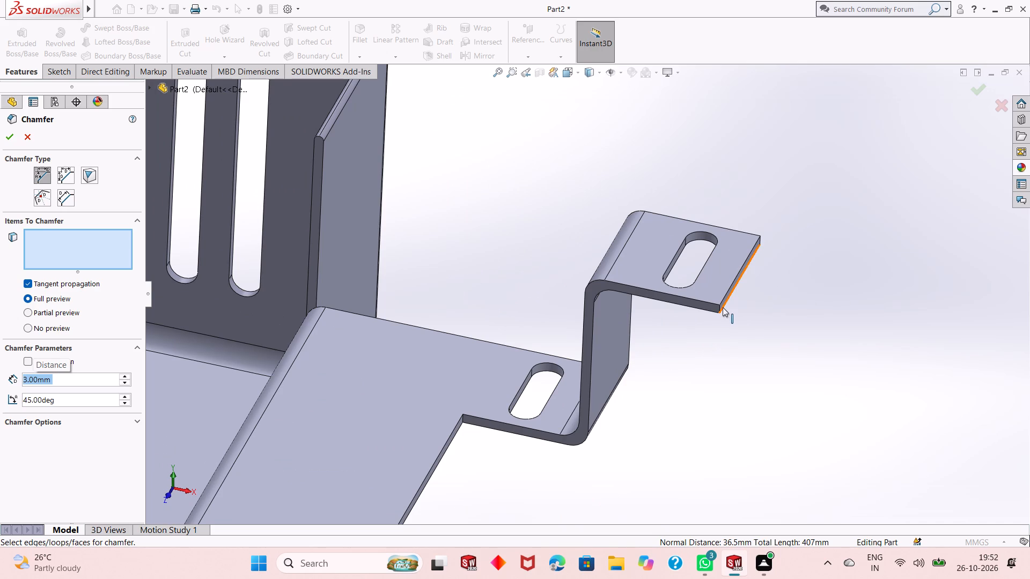
left_click(718, 308)
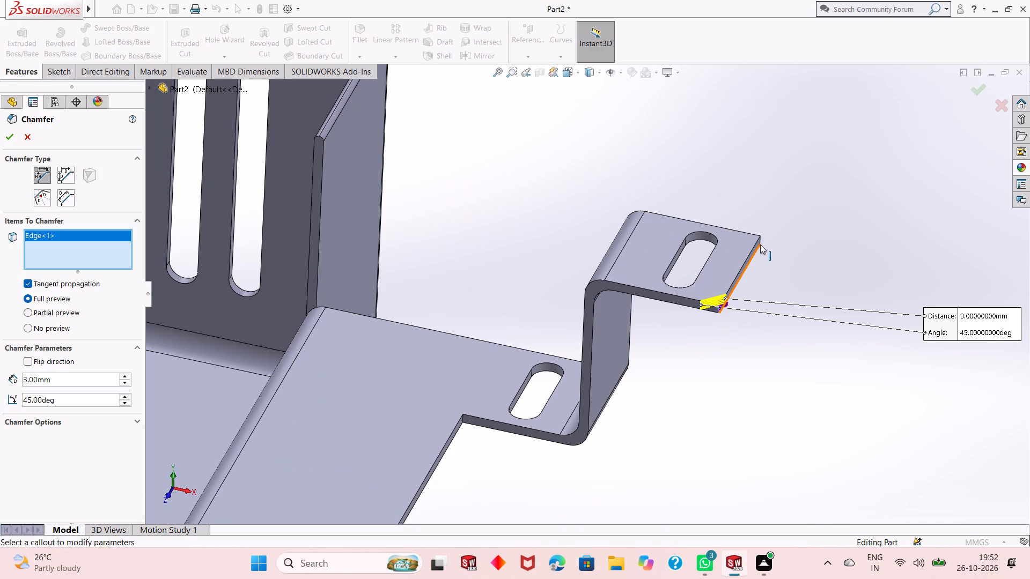
left_click(760, 242)
scroll(682, 395, "up", 7)
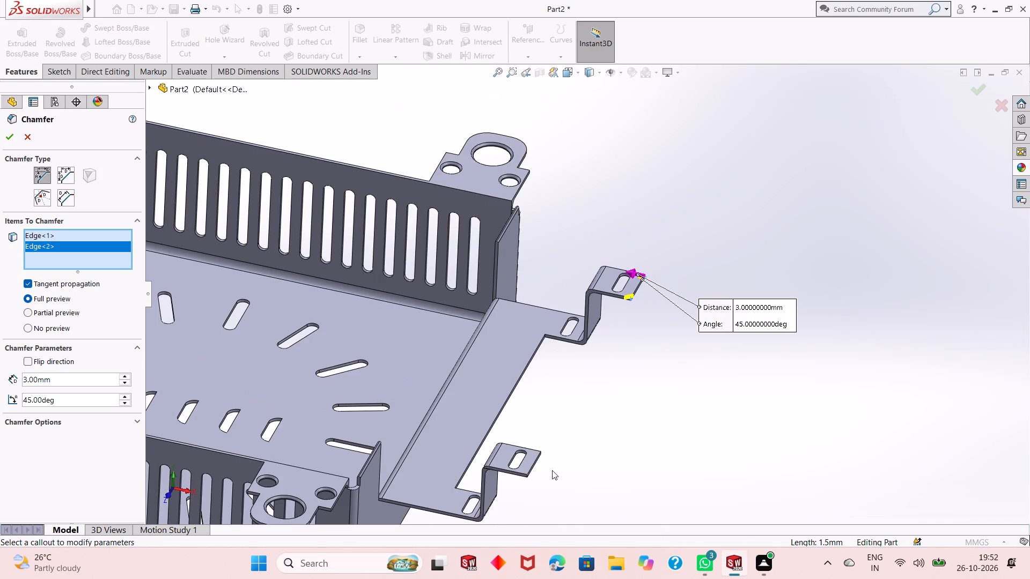
scroll(523, 440, "down", 10)
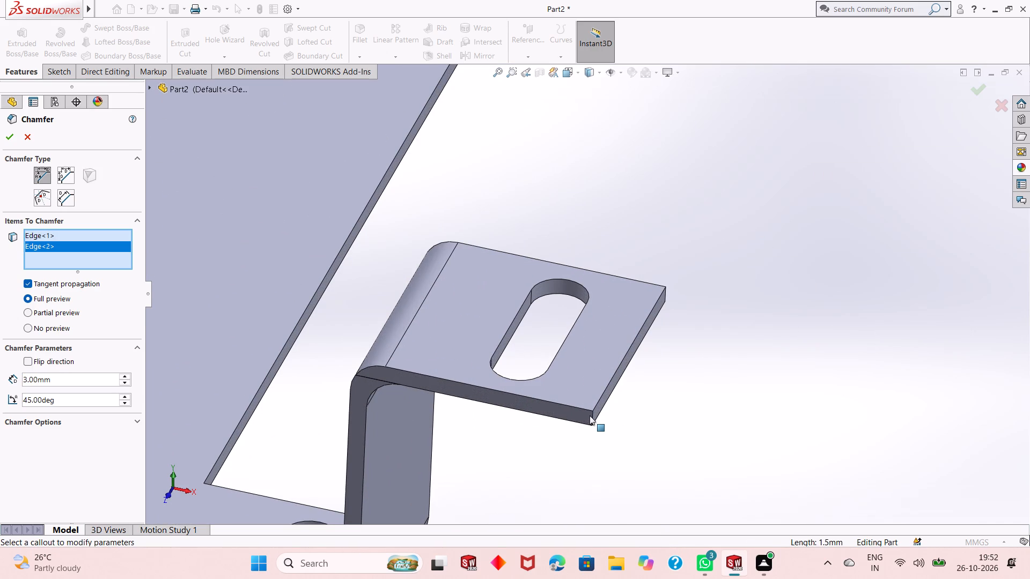
left_click(592, 418)
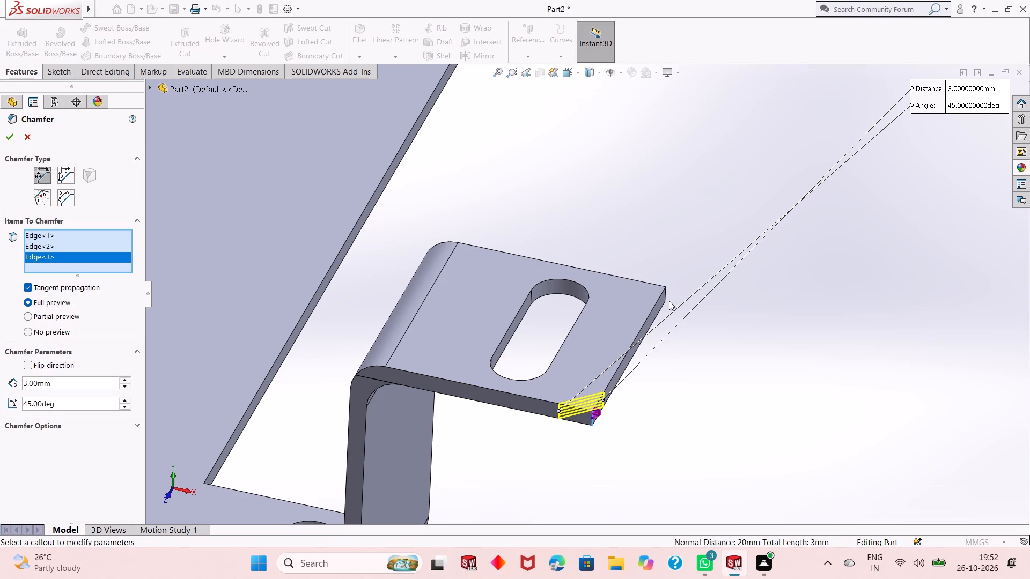
left_click(667, 292)
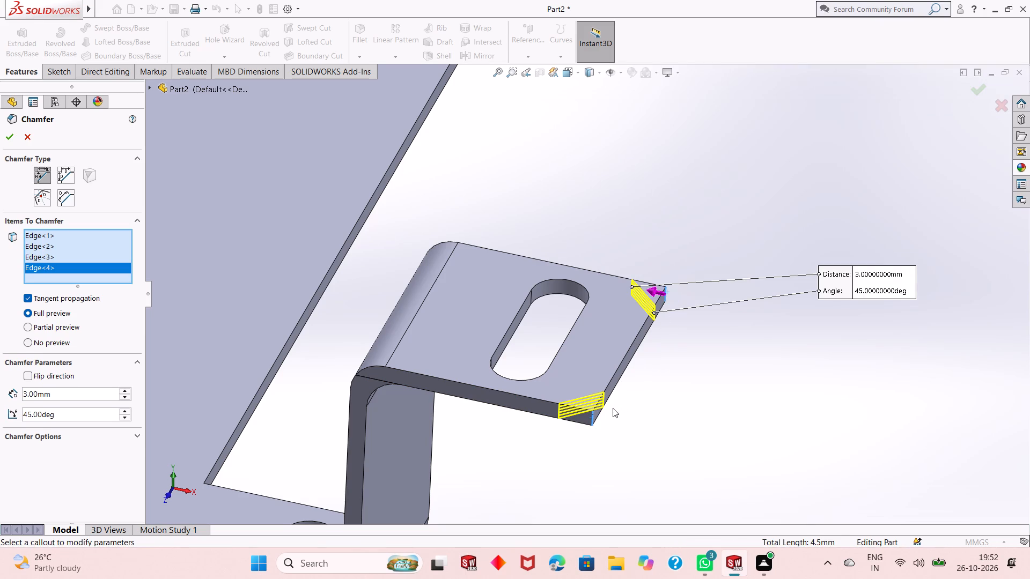
scroll(613, 408, "up", 3)
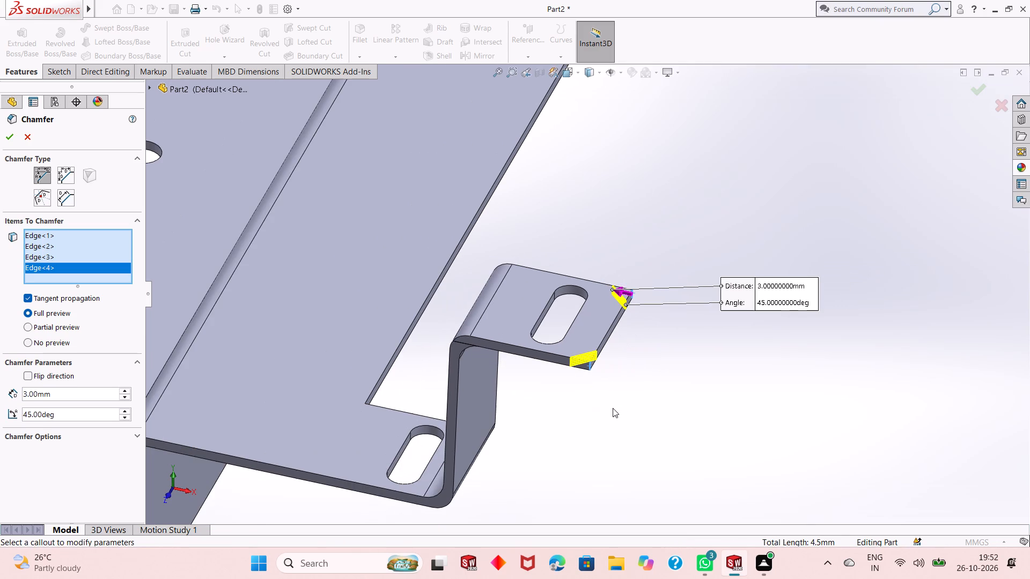
scroll(613, 408, "up", 3)
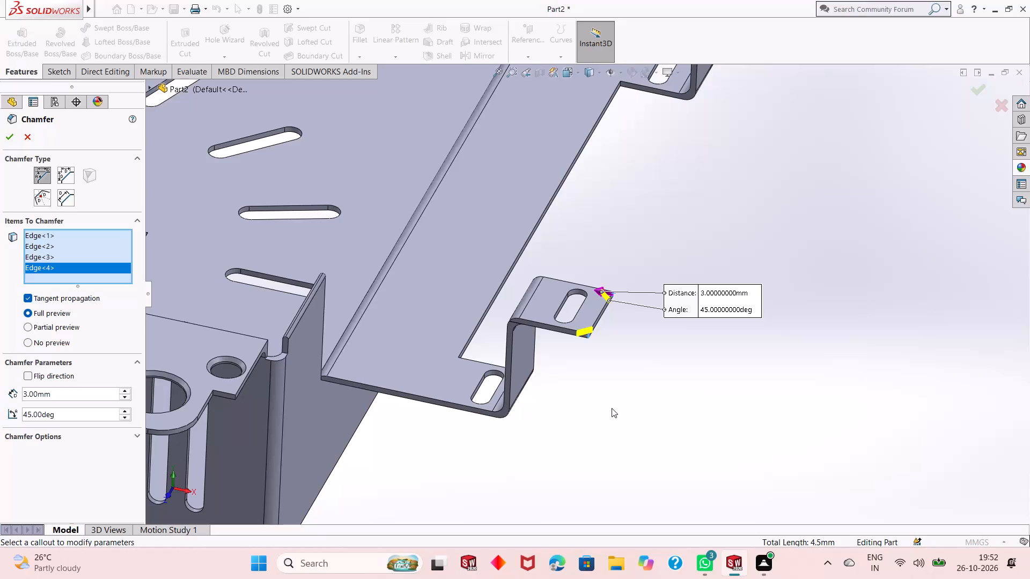
left_click(9, 137)
Examine the chamfered slotted brackets, the overall enclosure and the filleted inner corner of the floor.
scroll(626, 406, "up", 3)
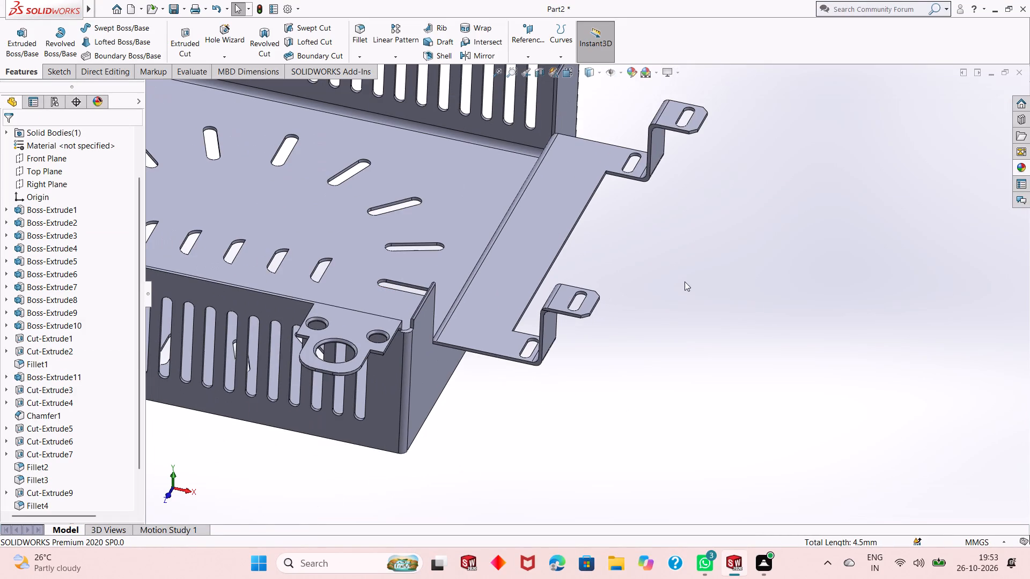
scroll(697, 139, "down", 1)
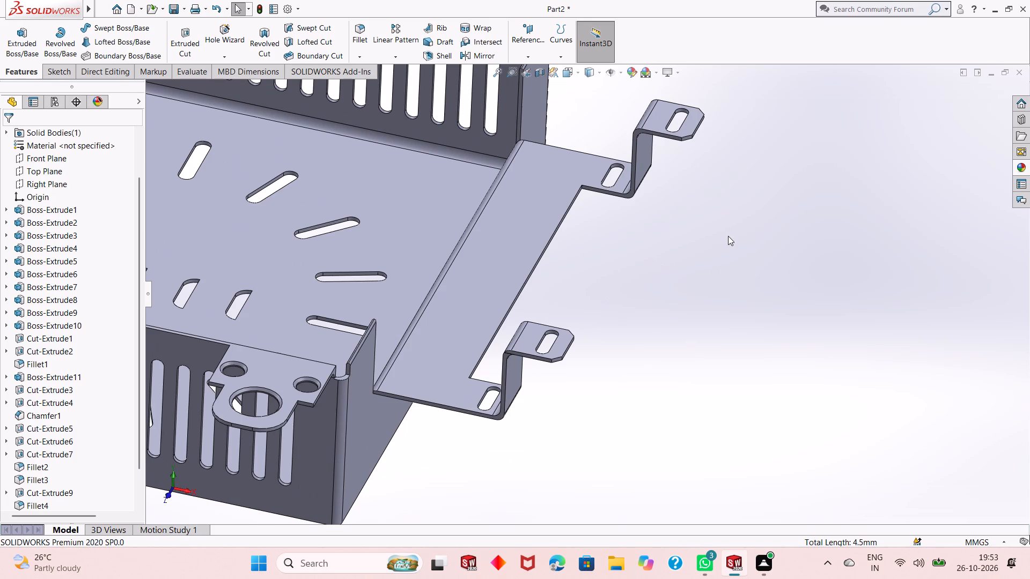
scroll(595, 303, "up", 5)
scroll(381, 172, "down", 3)
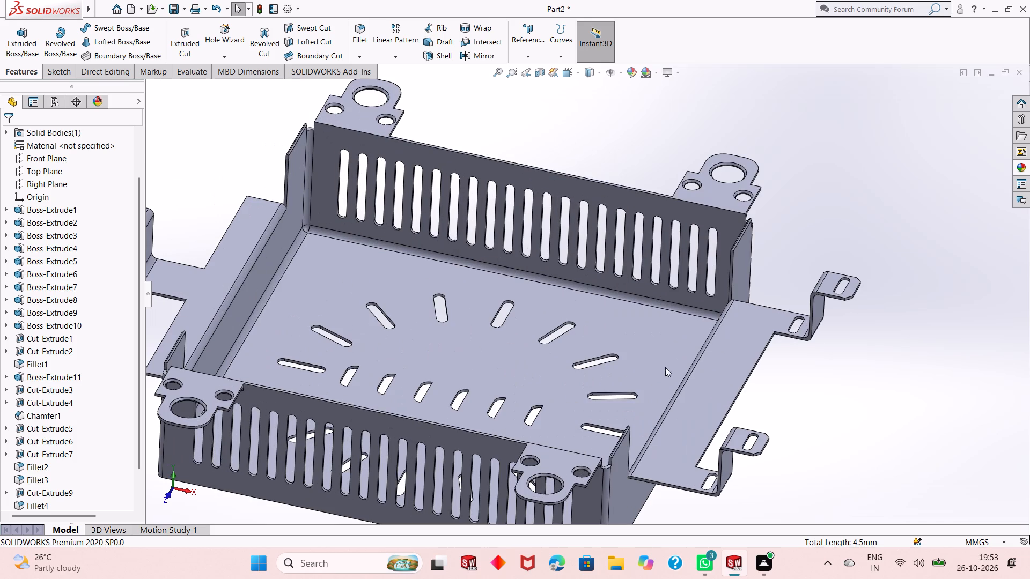
middle_click_drag(739, 395, 749, 352)
scroll(722, 381, "up", 1)
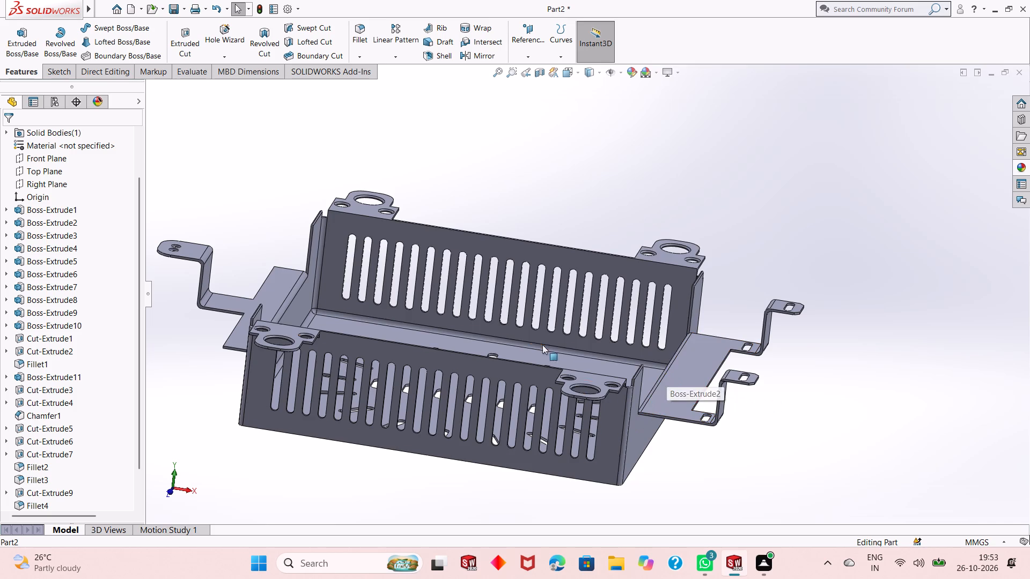
scroll(493, 340, "up", 2)
middle_click_drag(536, 331, 498, 372)
scroll(540, 281, "down", 3)
scroll(525, 368, "up", 2)
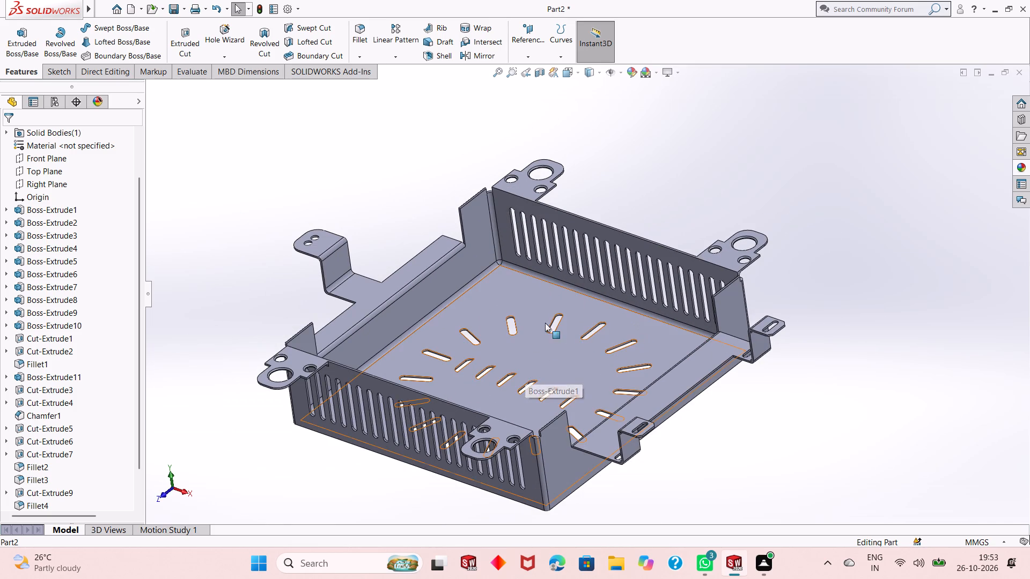
middle_click_drag(539, 320, 529, 299)
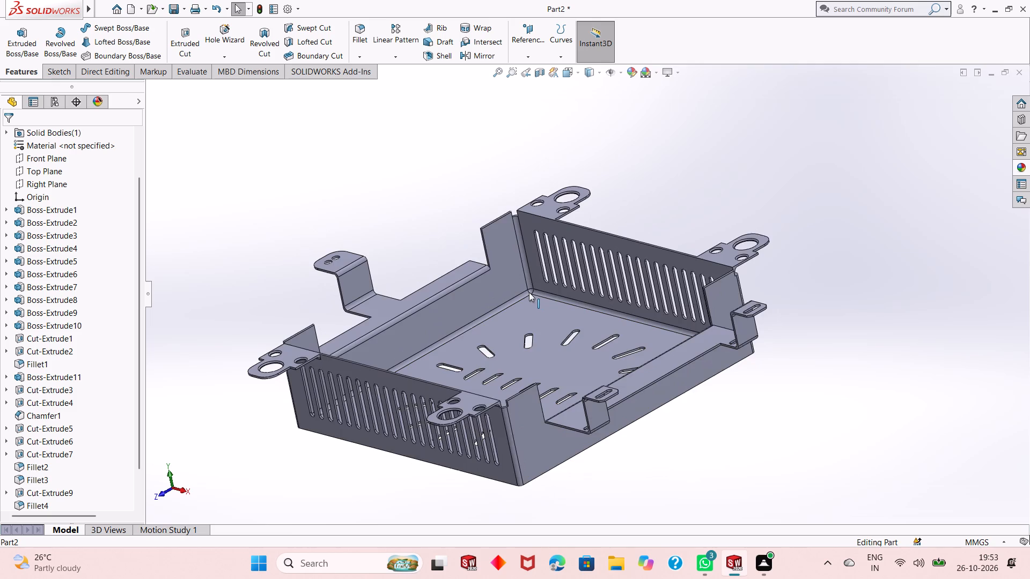
scroll(529, 291, "down", 2)
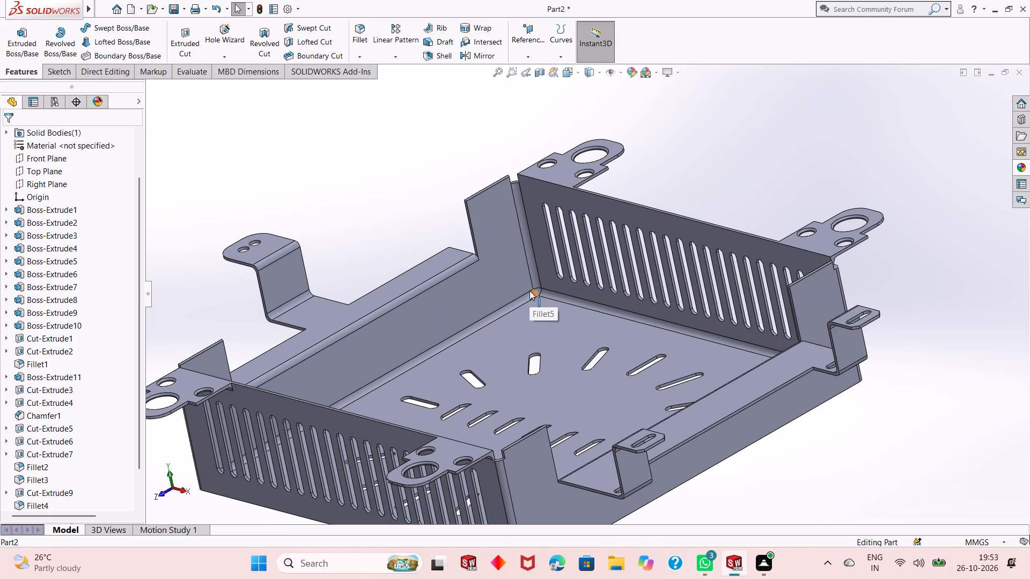
scroll(529, 291, "down", 1)
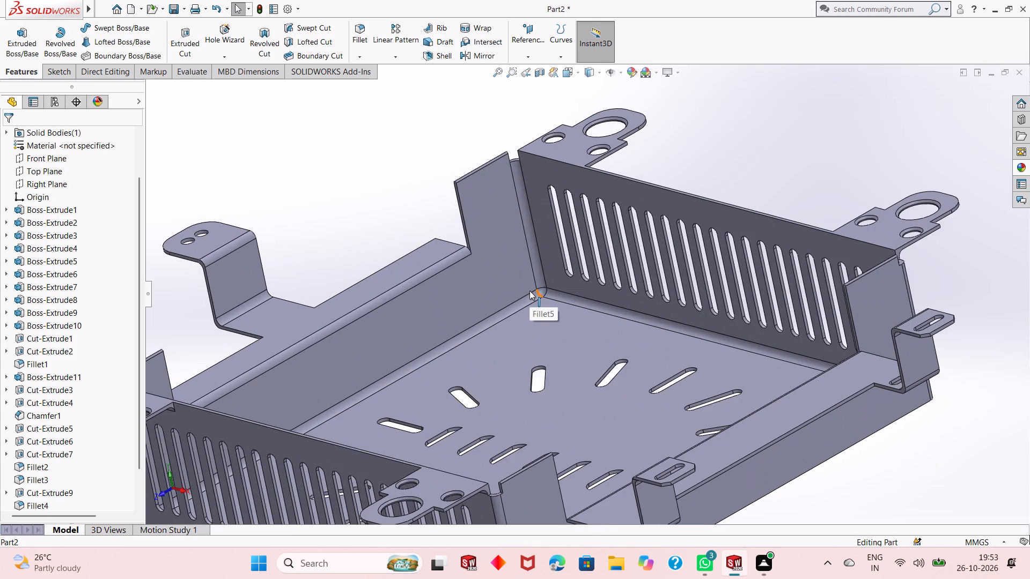
scroll(529, 291, "down", 1)
scroll(529, 291, "up", 2)
scroll(518, 337, "up", 1)
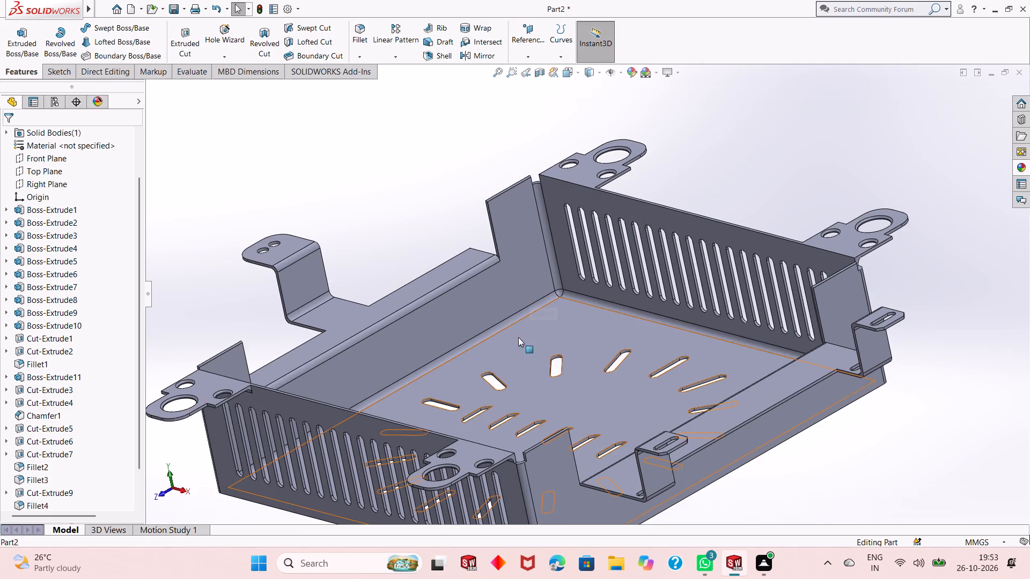
scroll(518, 337, "up", 2)
Examine the side flange with the slotted brackets and the wall corner beside the three-hole tab.
left_click(737, 394)
middle_click_drag(718, 417, 755, 426)
scroll(744, 415, "down", 3)
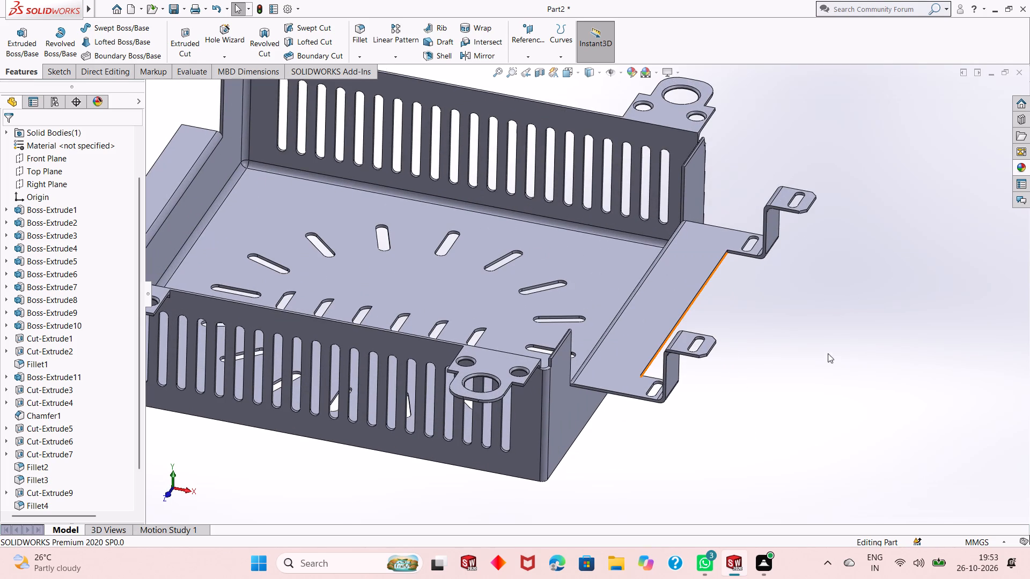
middle_click_drag(717, 345, 717, 302)
middle_click(717, 302)
middle_click_drag(718, 326, 718, 345)
scroll(561, 402, "down", 2)
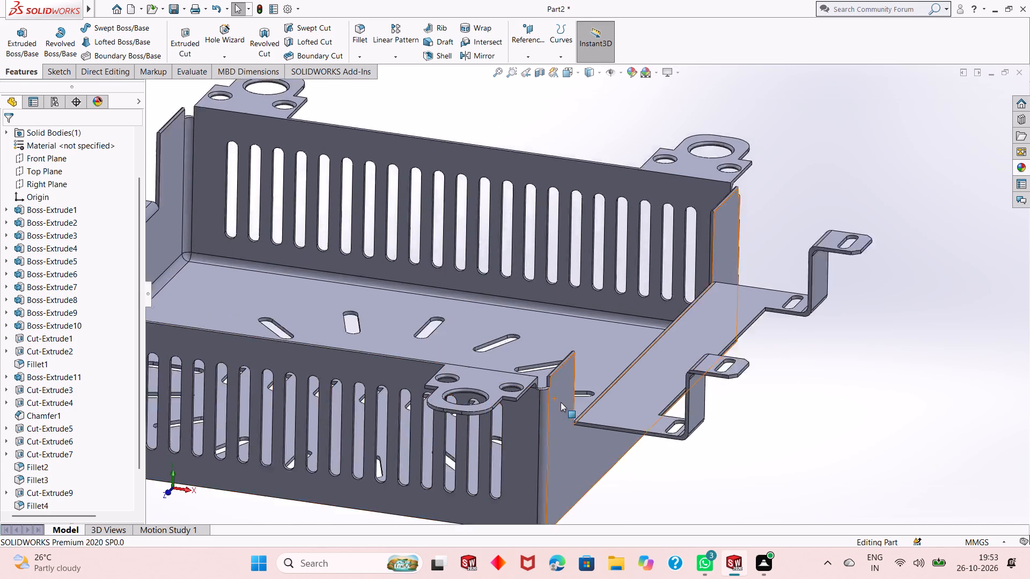
scroll(561, 402, "down", 5)
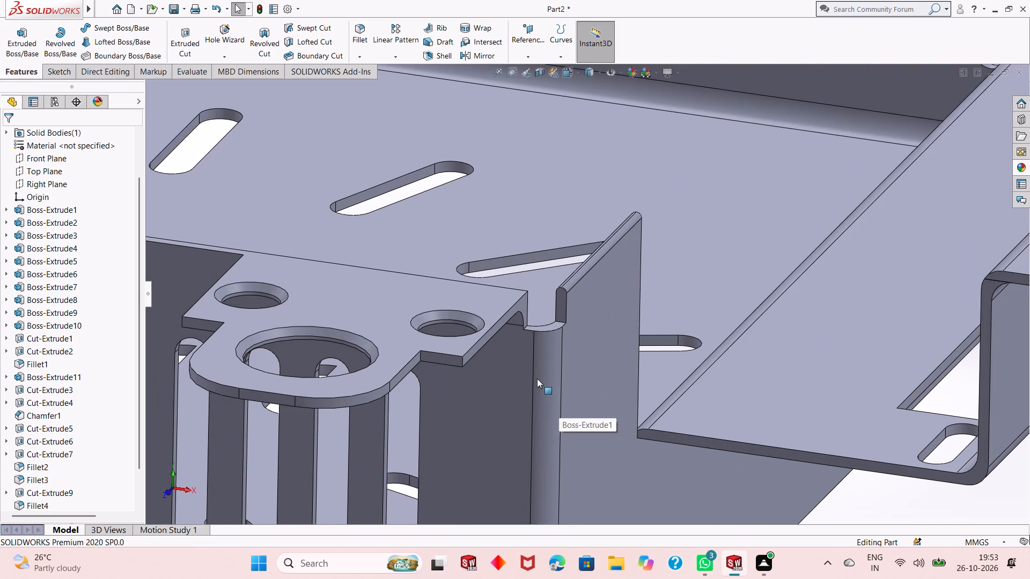
scroll(537, 378, "up", 10)
left_click(545, 122)
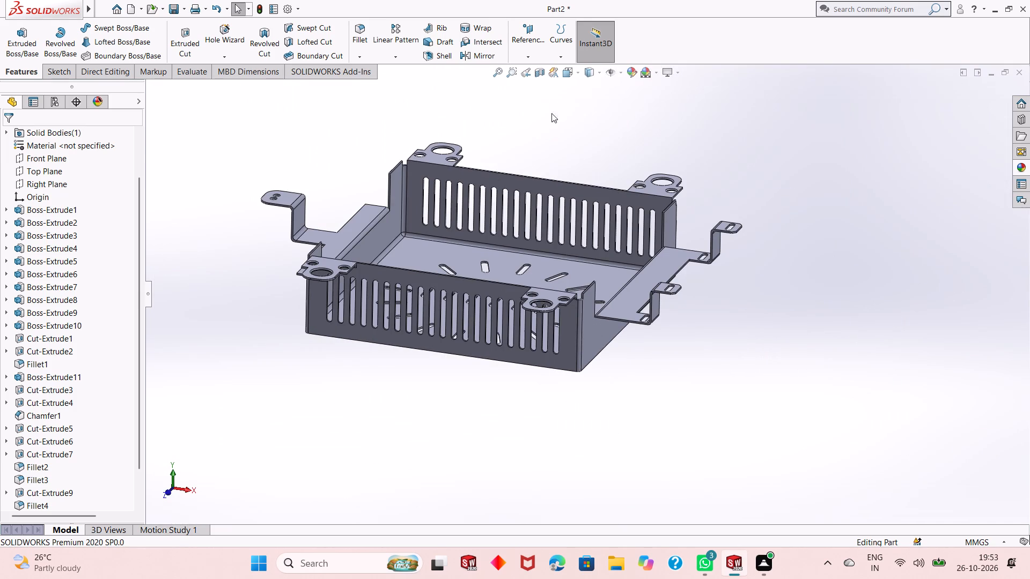
Apply a medium green colour appearance to the whole part, trying several shades and settling on one with a red value of 0.
left_click(631, 72)
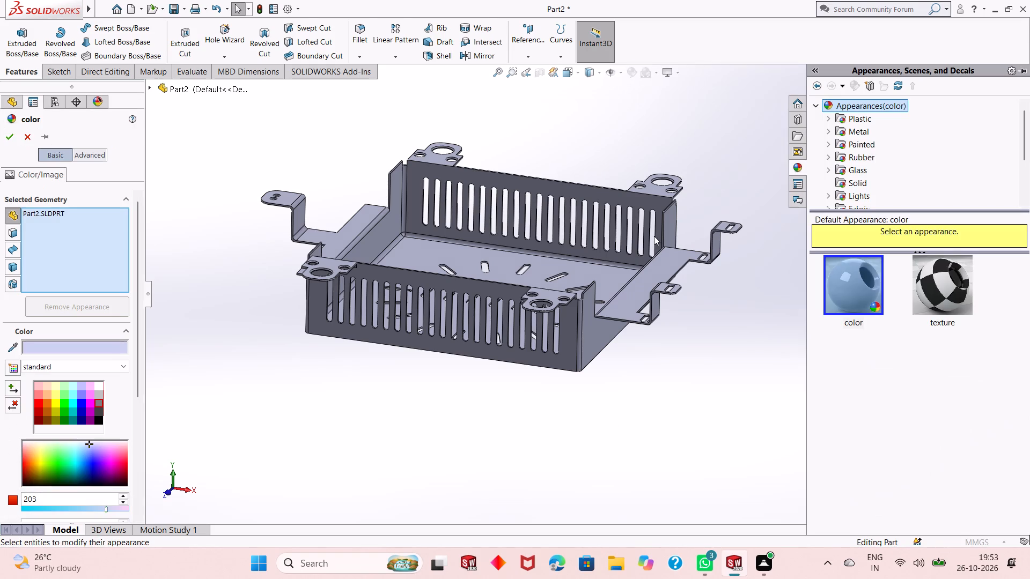
left_click(61, 456)
left_click(68, 464)
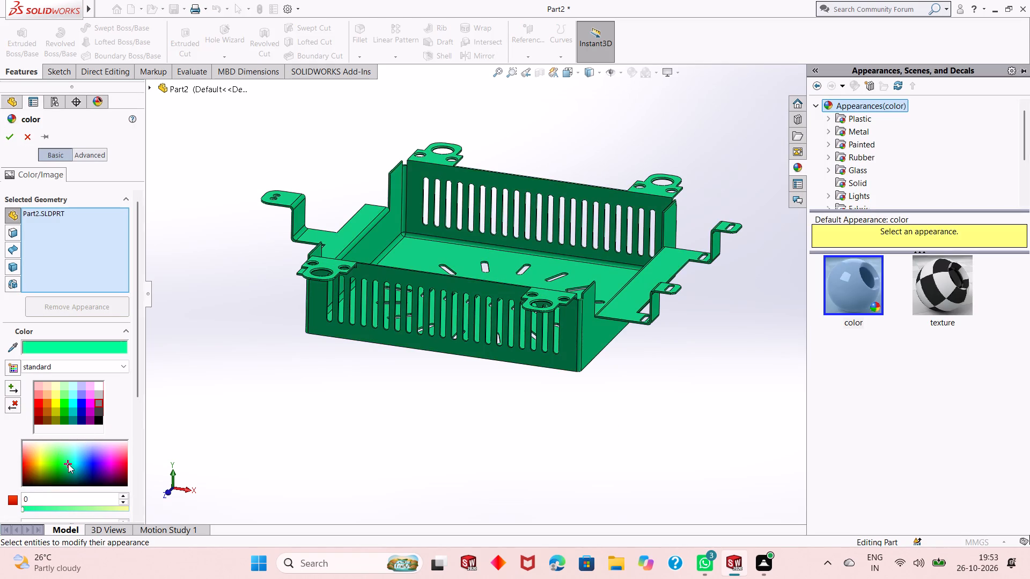
left_click(68, 458)
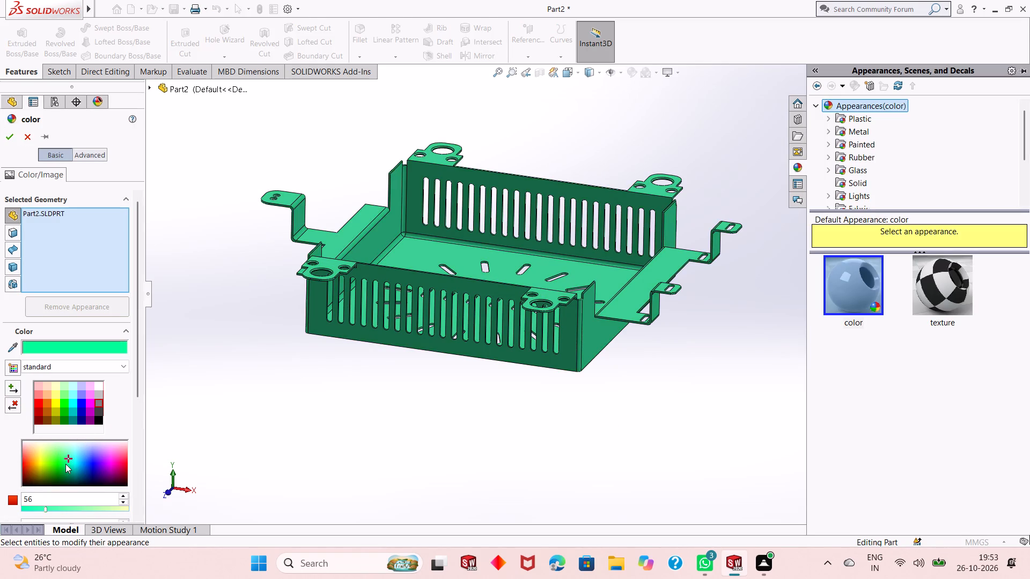
left_click(65, 464)
left_click(65, 469)
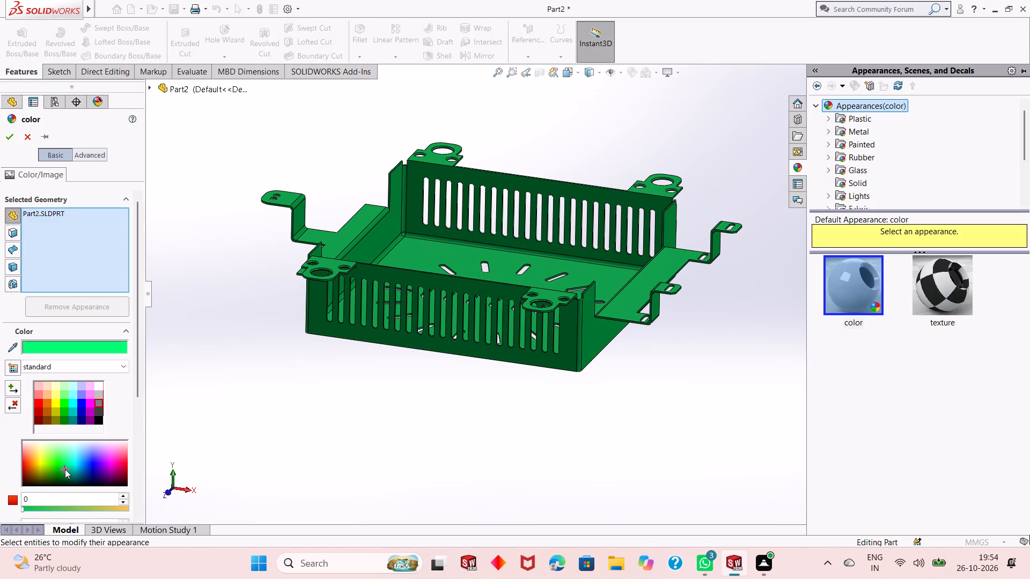
left_click(65, 469)
left_click(66, 463)
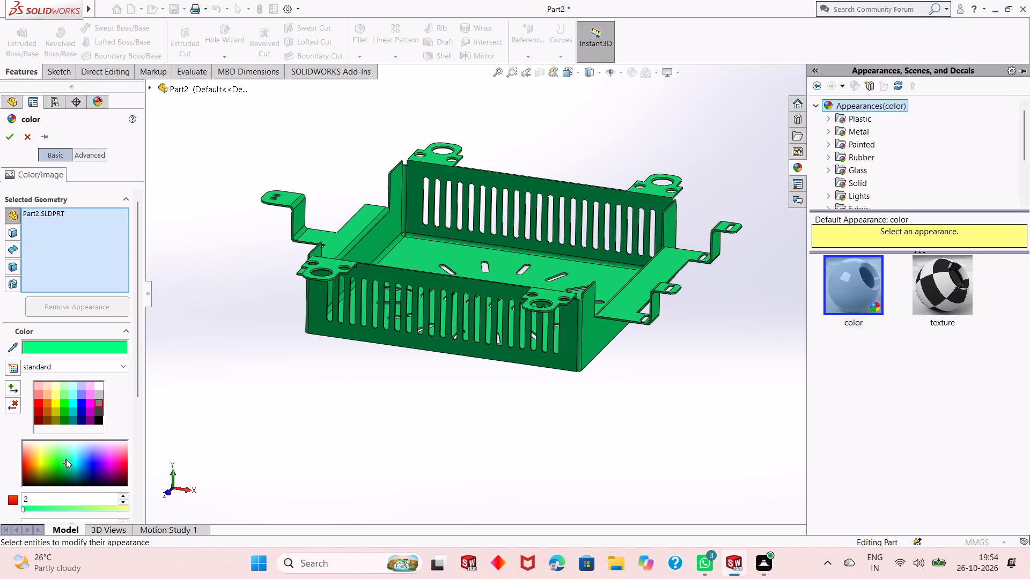
left_click(66, 459)
left_click(69, 461)
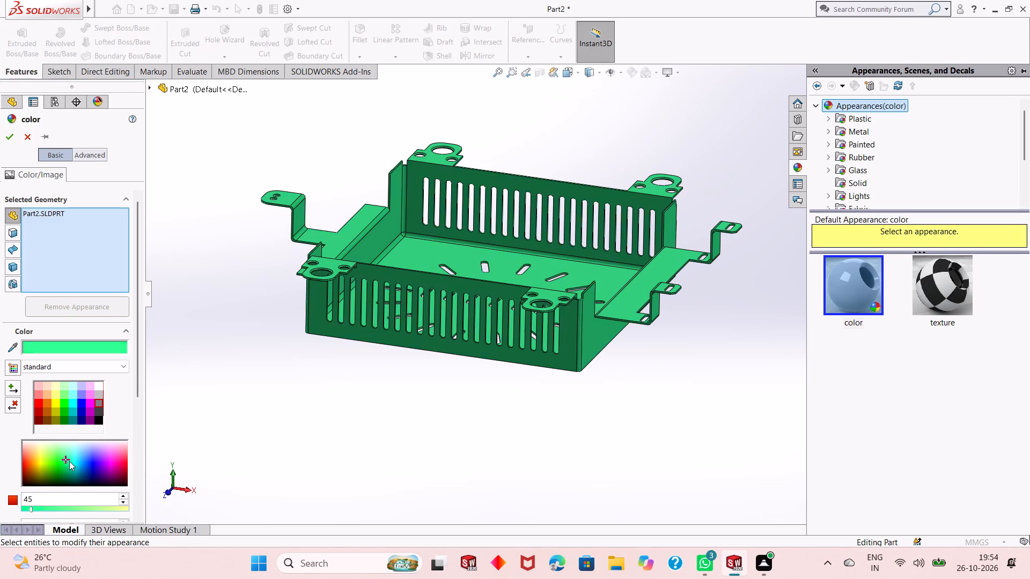
left_click(67, 465)
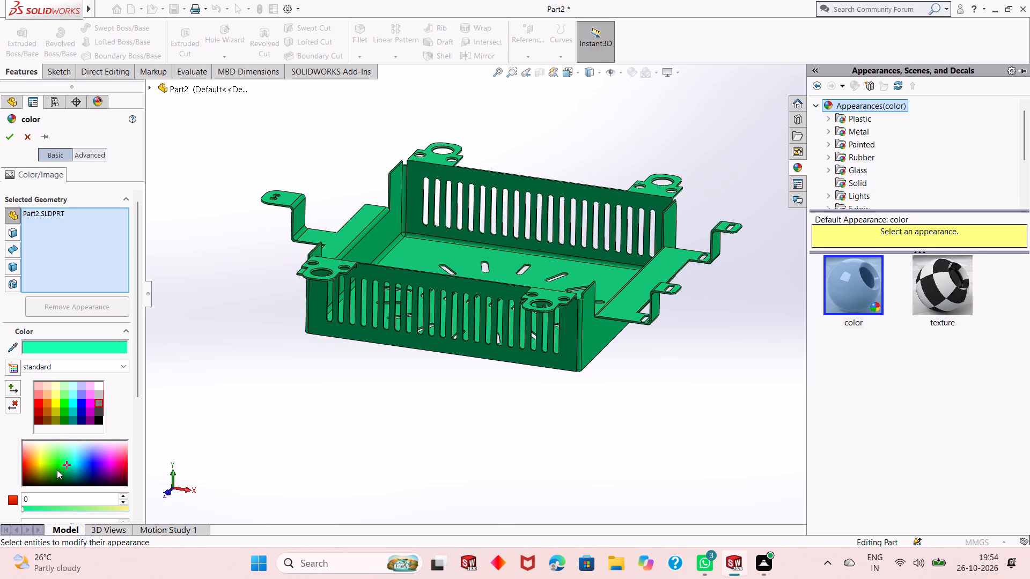
left_click(57, 470)
left_click(63, 461)
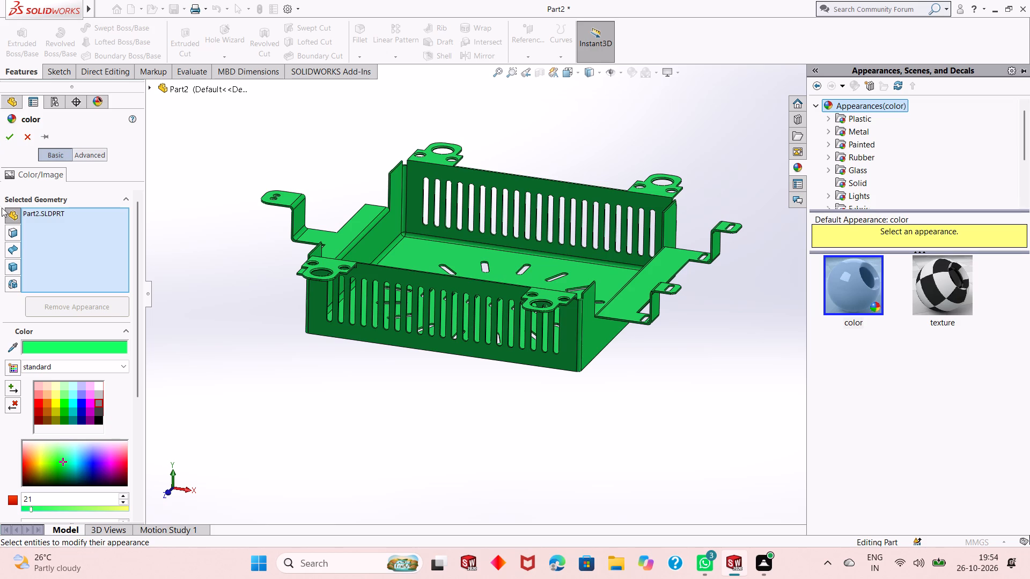
middle_click_drag(590, 301, 530, 357)
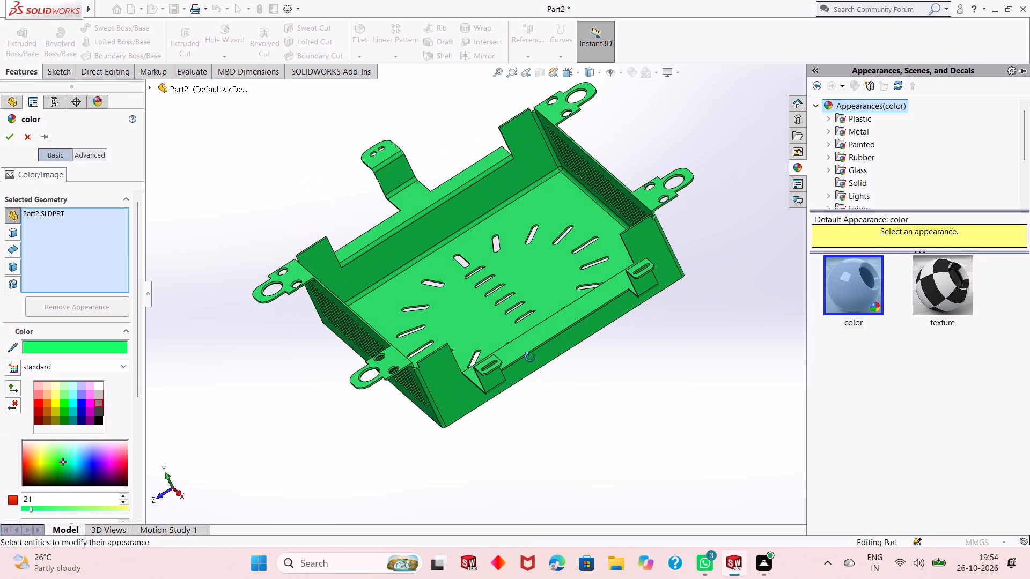
middle_click_drag(530, 357, 566, 371)
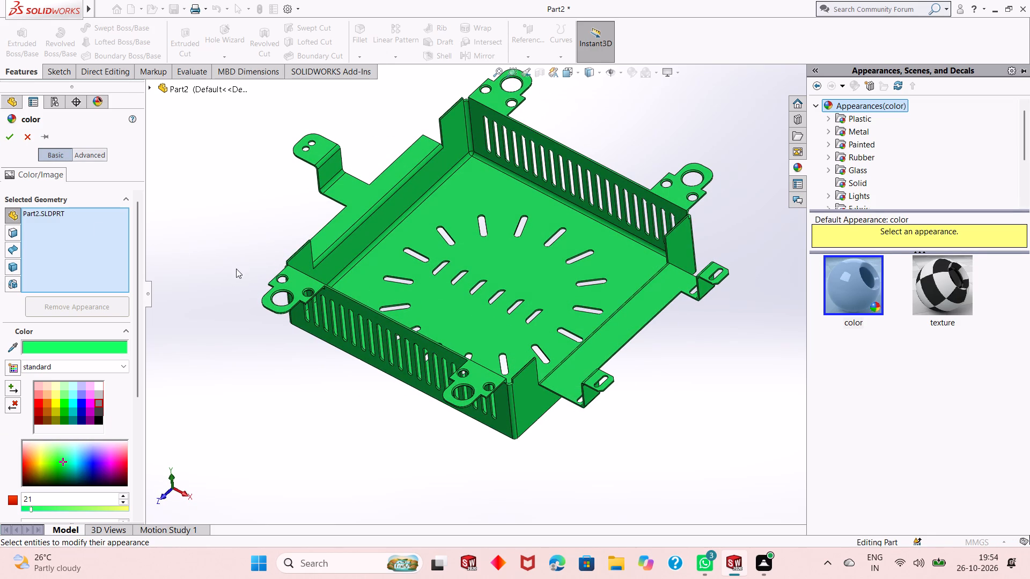
left_click(61, 464)
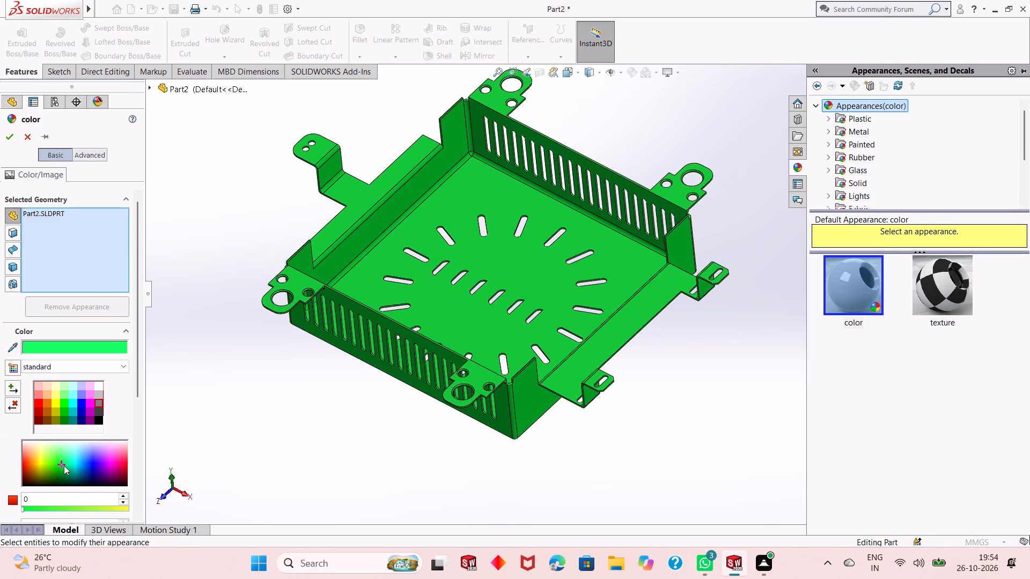
left_click(64, 465)
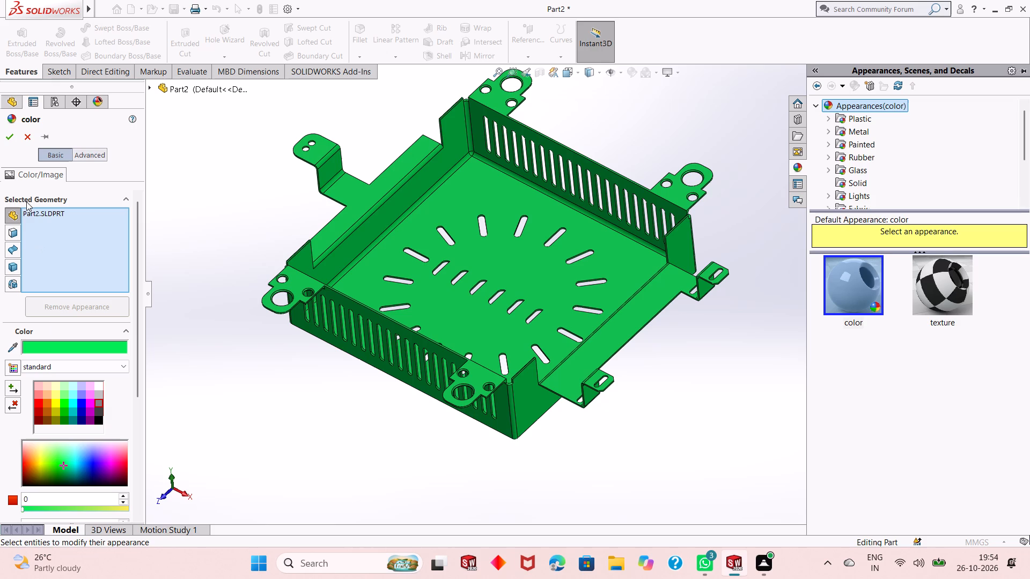
left_click(10, 139)
Examine the green enclosure from several sides, including the slotted walls, slotted floor, corner tabs and side brackets.
middle_click_drag(388, 310, 403, 203)
middle_click_drag(403, 203, 402, 205)
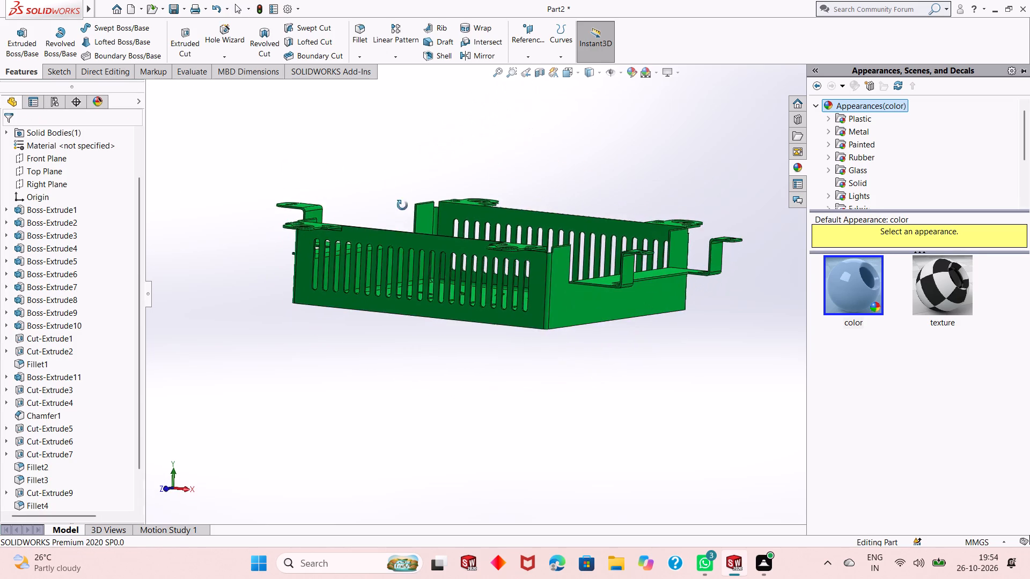
middle_click_drag(402, 205, 387, 296)
left_click(354, 406)
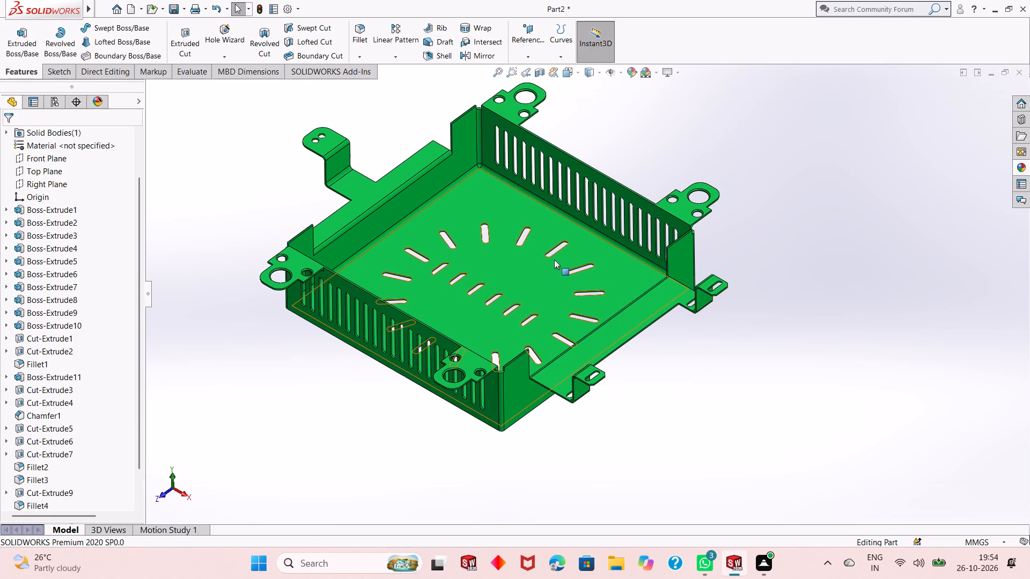
scroll(655, 189, "down", 2)
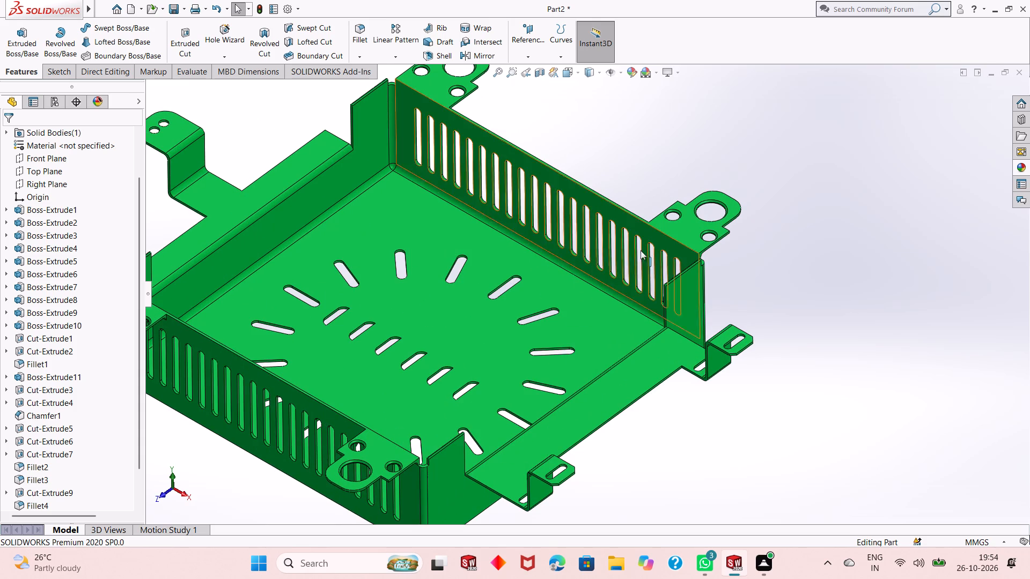
scroll(545, 307, "up", 3)
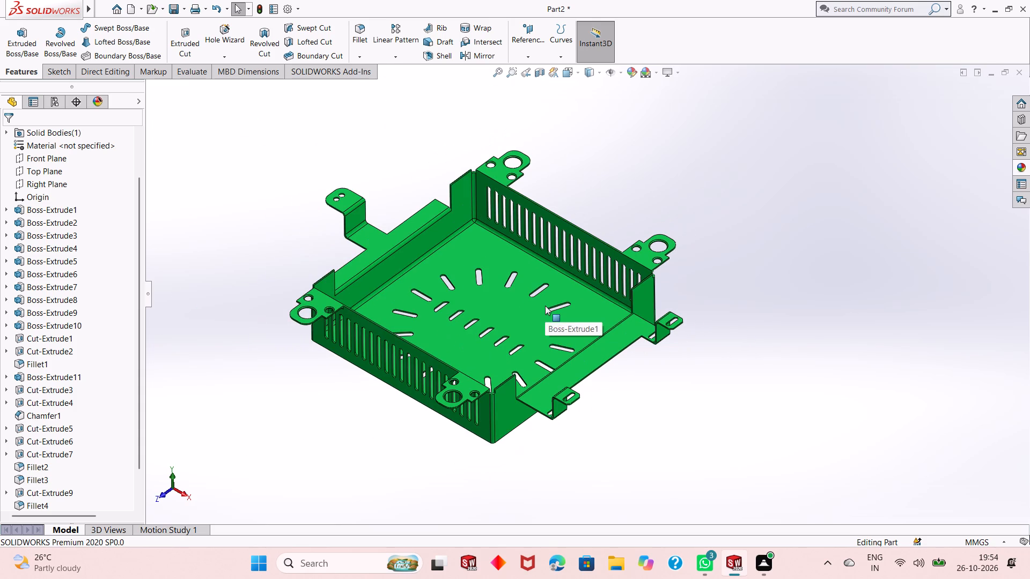
scroll(545, 306, "up", 2)
scroll(543, 291, "down", 3)
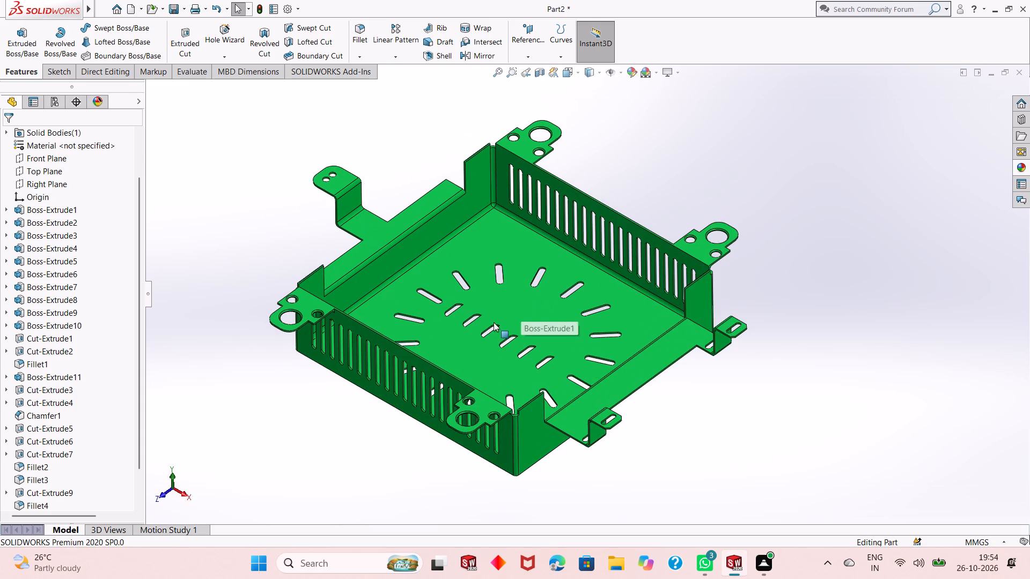
middle_click_drag(494, 329, 541, 285)
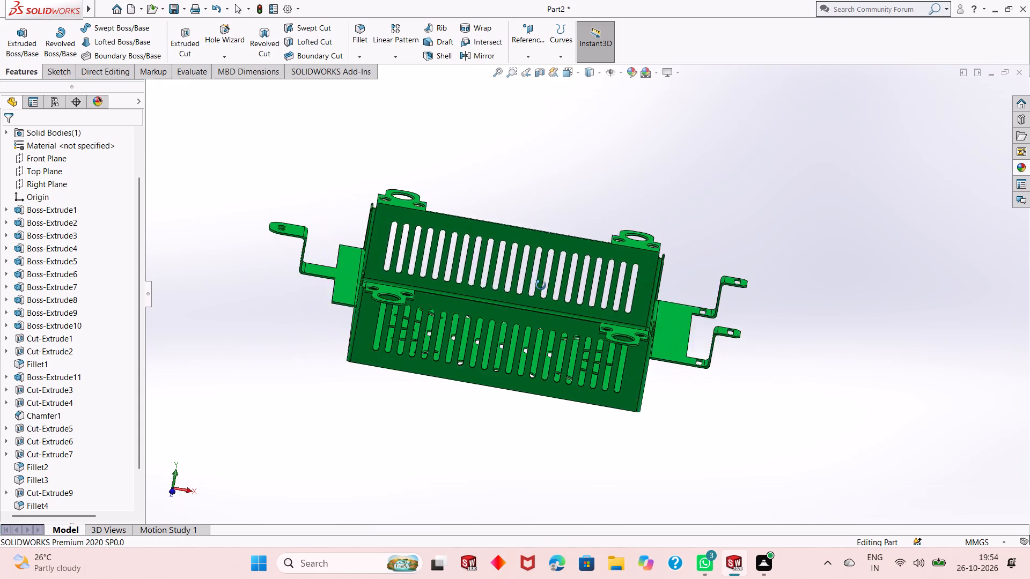
middle_click_drag(541, 285, 510, 333)
scroll(465, 336, "up", 1)
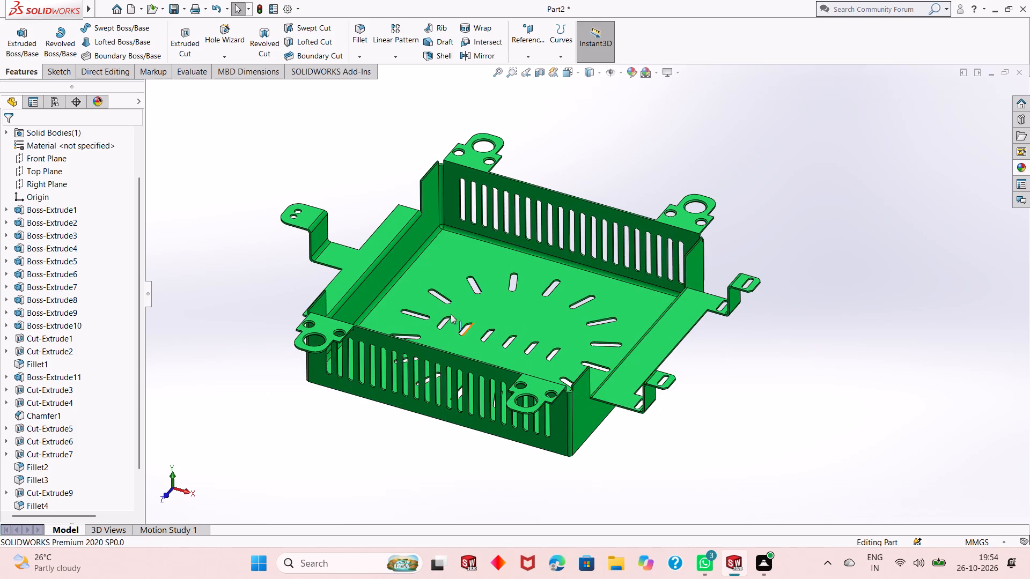
scroll(444, 308, "down", 1)
scroll(455, 308, "up", 1)
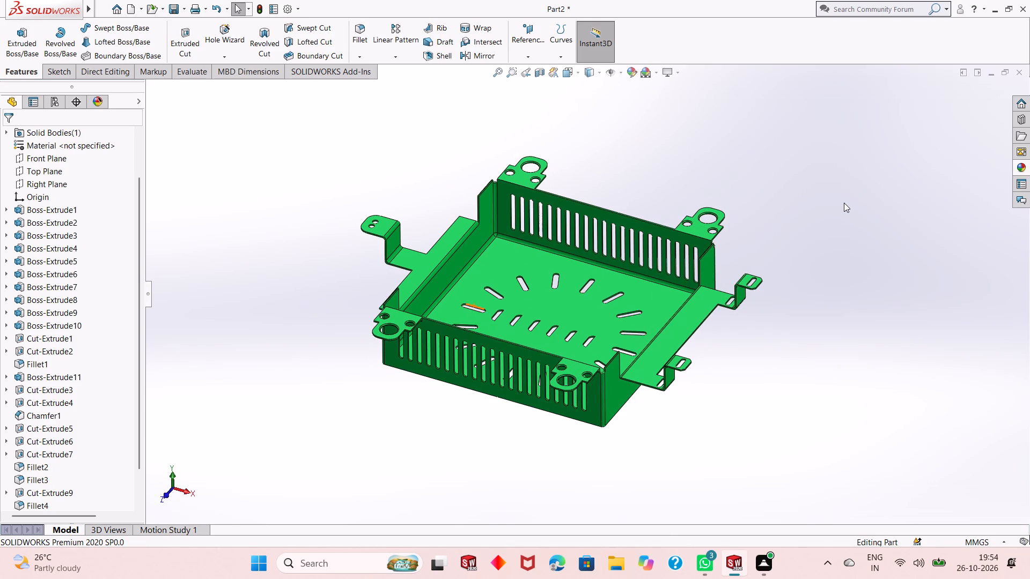
Save the part as "Sheet metal cover" in the Dp SolidWorks folder.
key("ctrl+s")
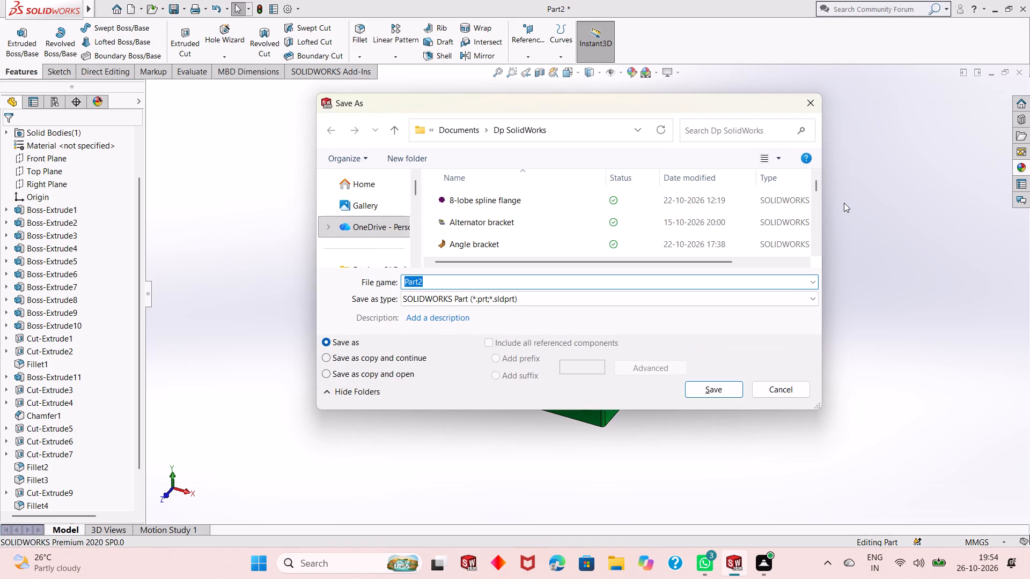
type("Sheet metal cover")
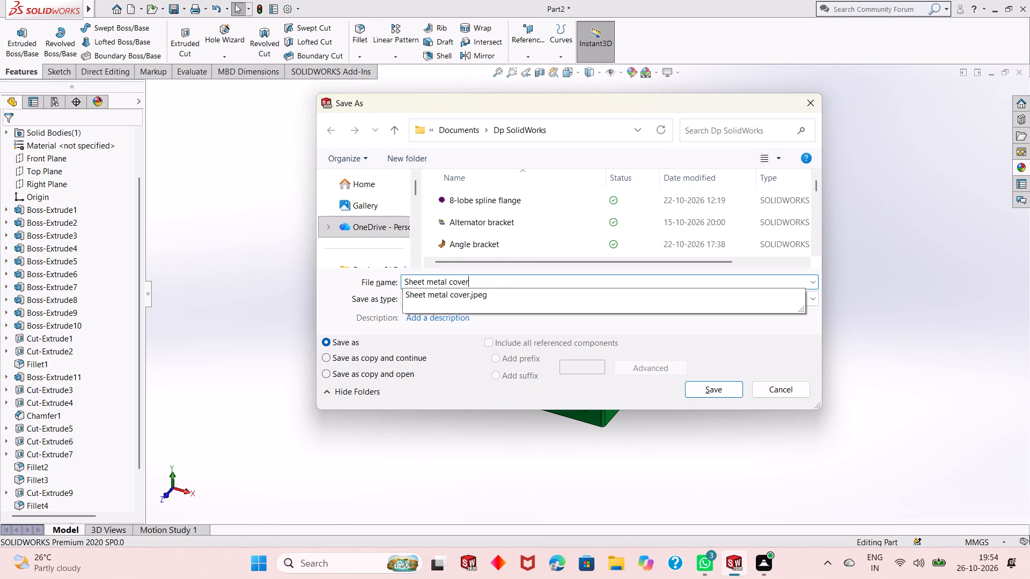
key("Return")
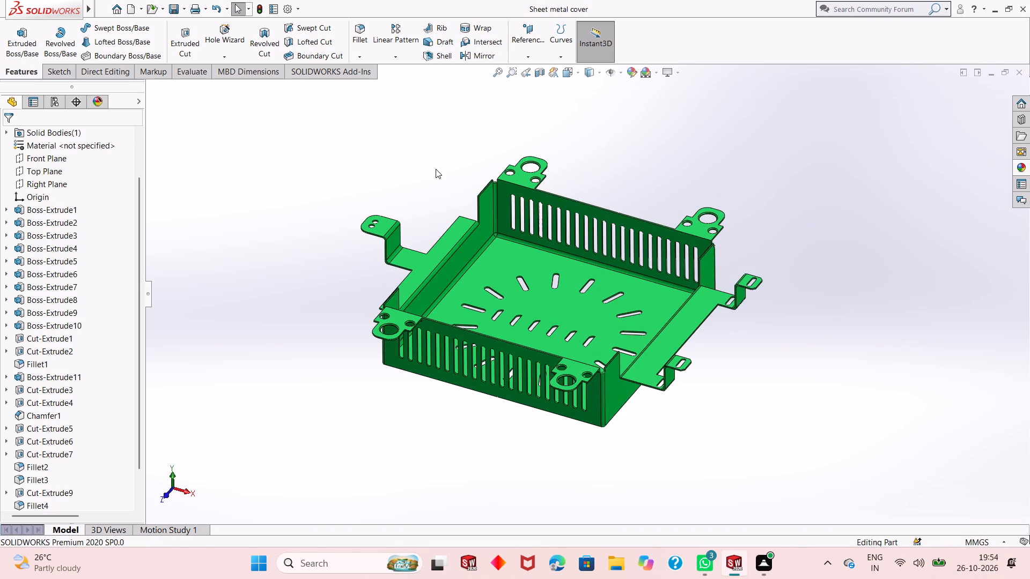
Save a PDF copy of the part as "Sheet metal cover" in the Dp SolidWorks folder.
left_click(185, 11)
left_click(194, 36)
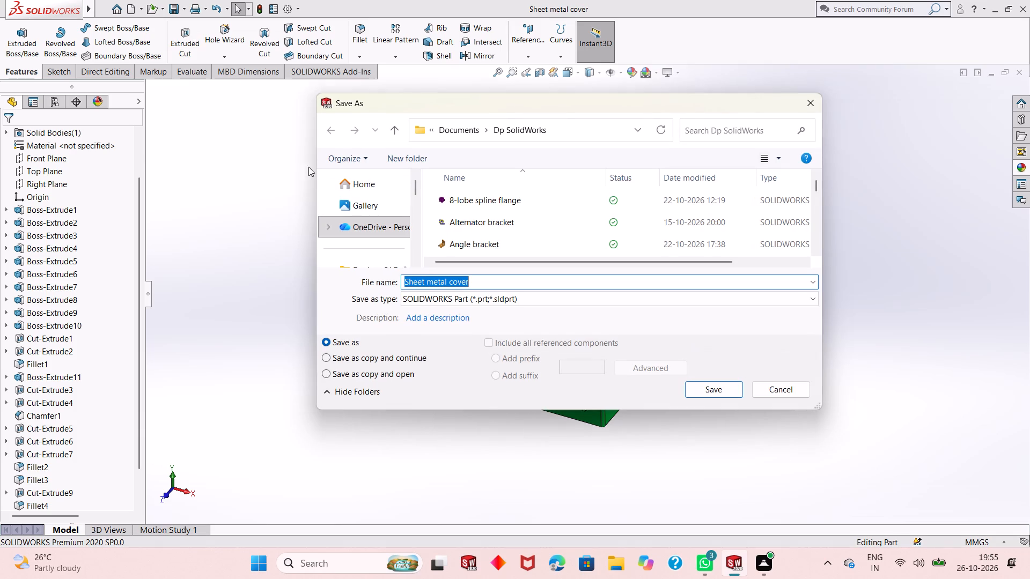
left_click(520, 301)
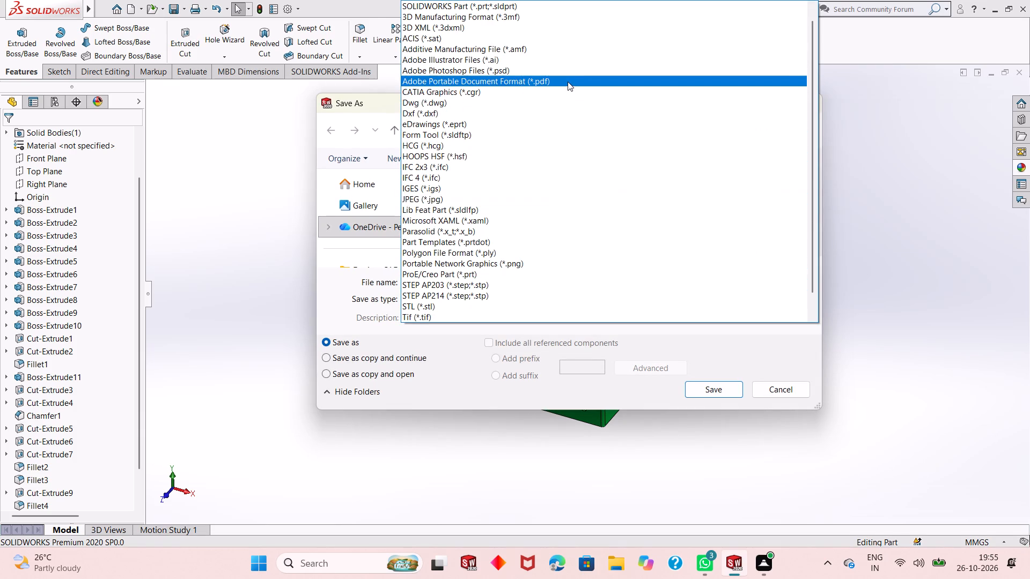
left_click(568, 81)
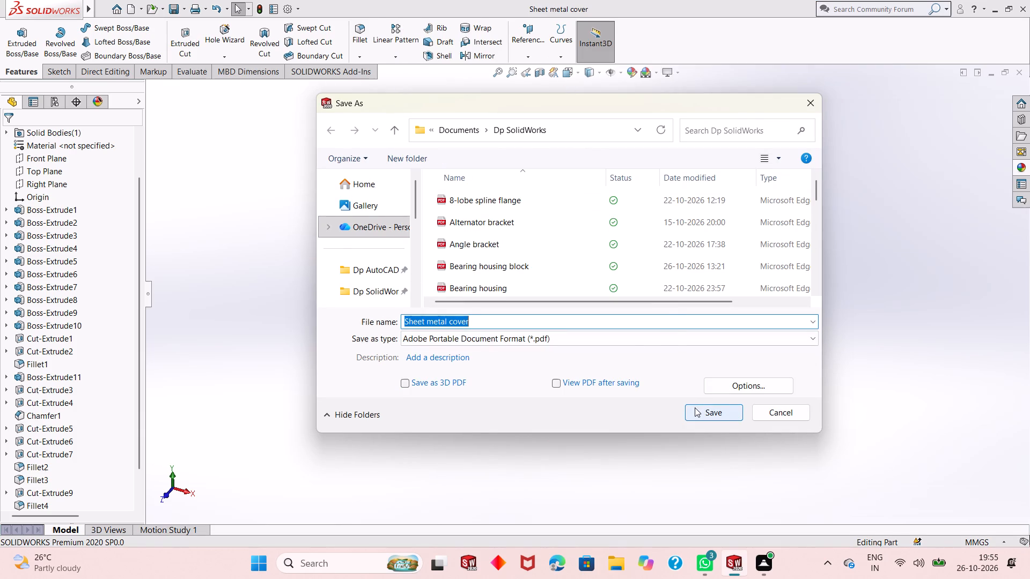
left_click(695, 407)
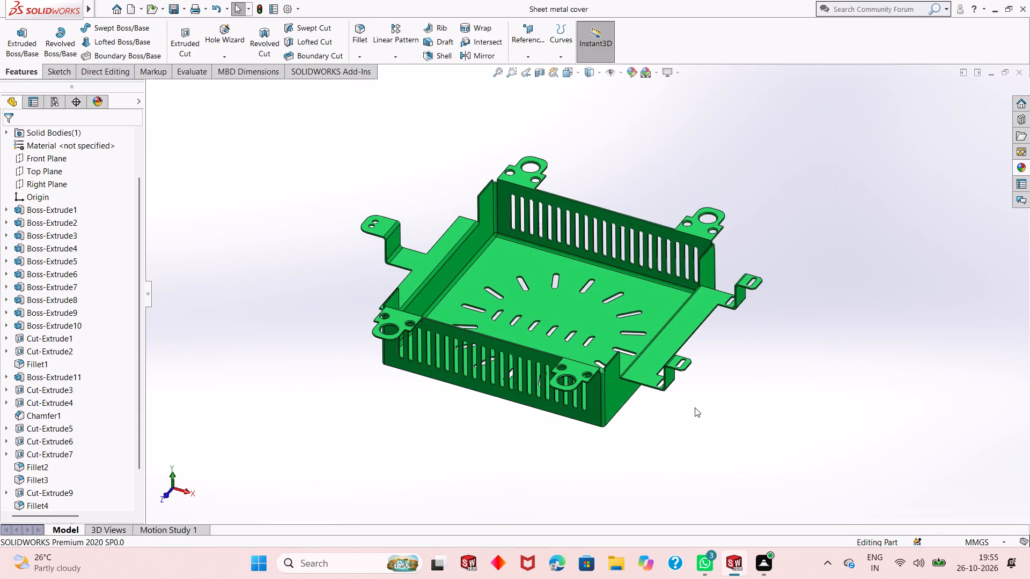